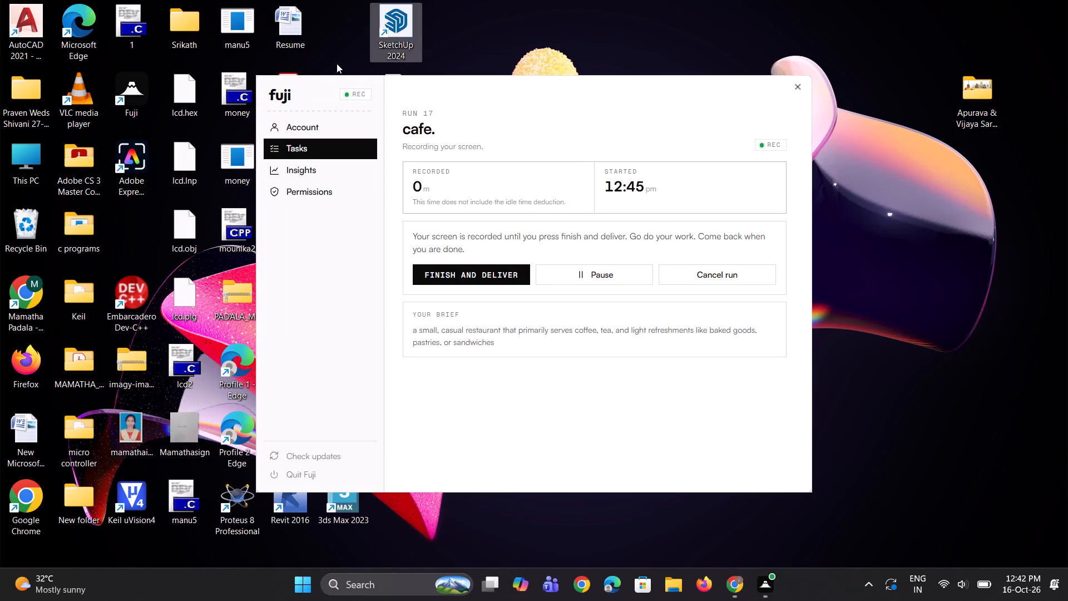
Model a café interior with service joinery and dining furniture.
Launch SketchUp 2024 from the desktop and bring up its welcome window.
left_click(403, 41)
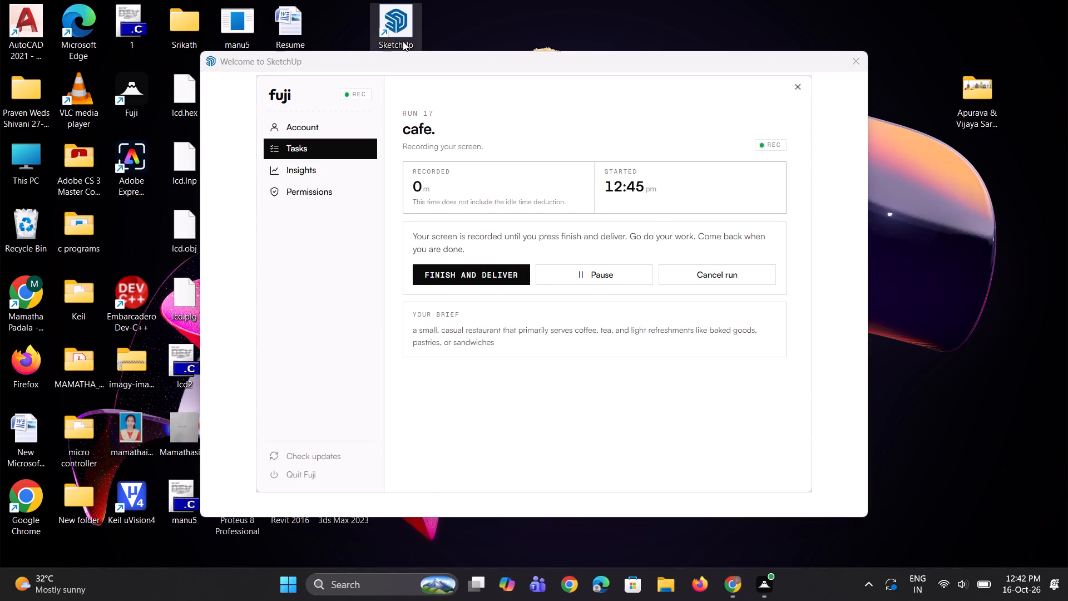
left_click(418, 55)
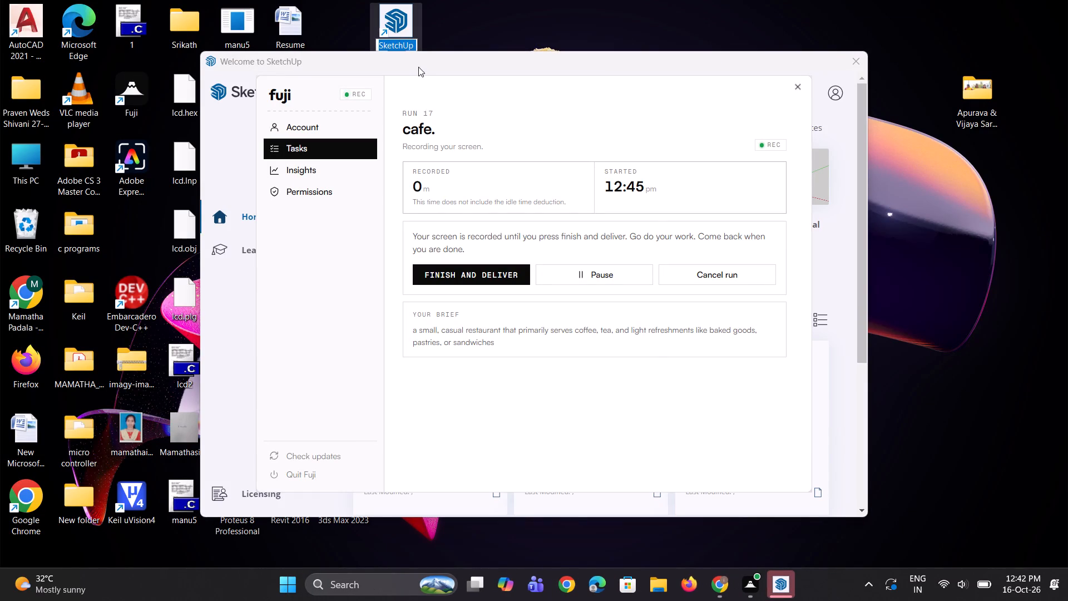
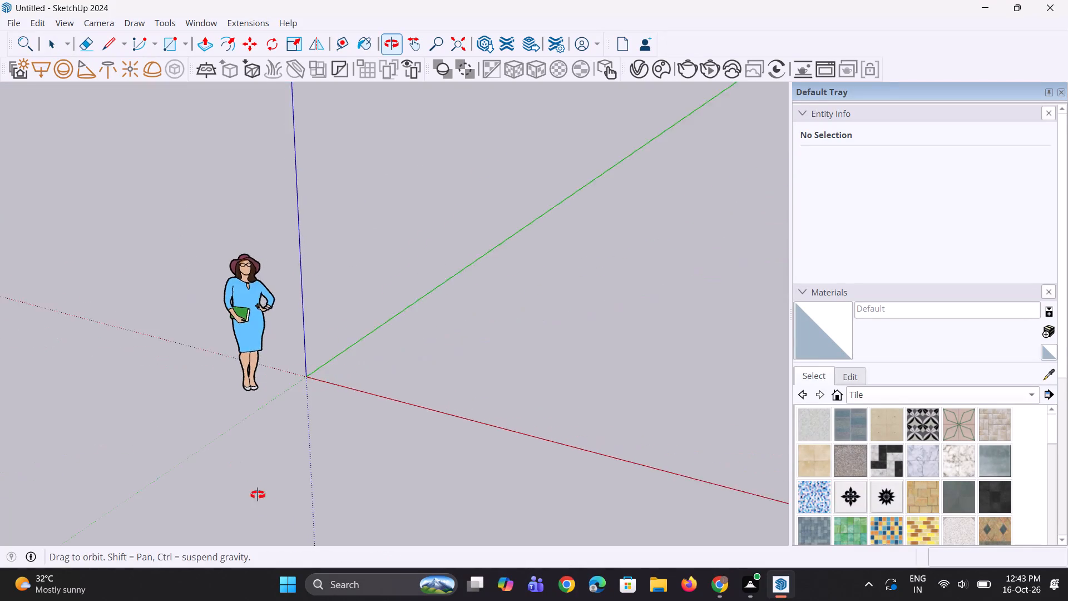
Draw a 15' by 24' rectangle on the ground plane near the origin, between the red and green axes.
scroll(508, 155, "up", 3)
scroll(315, 365, "up", 1)
middle_click_drag(308, 356, 301, 353)
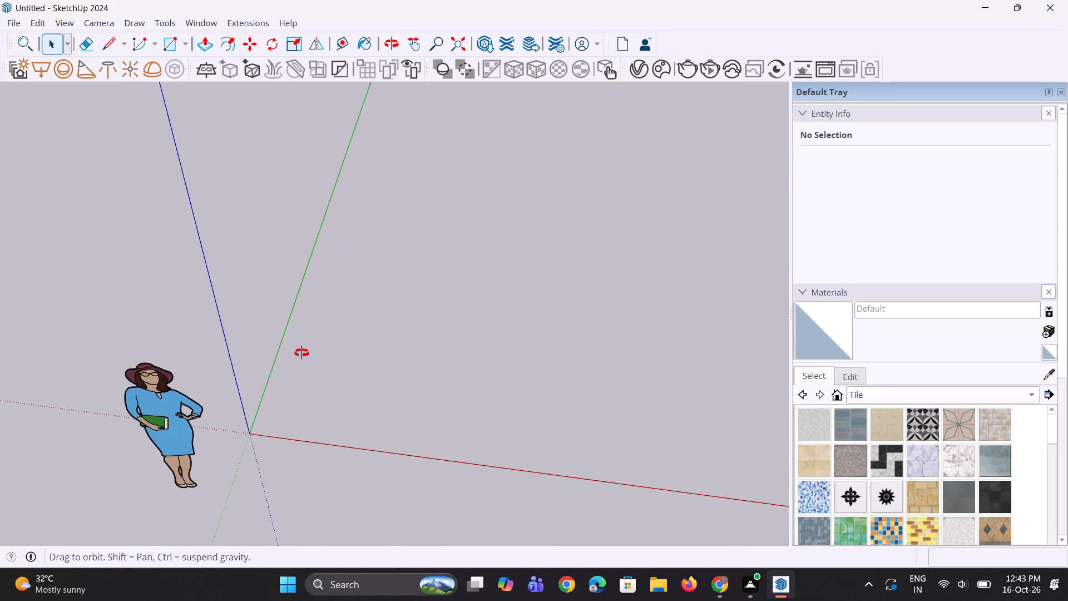
middle_click_drag(301, 353, 270, 344)
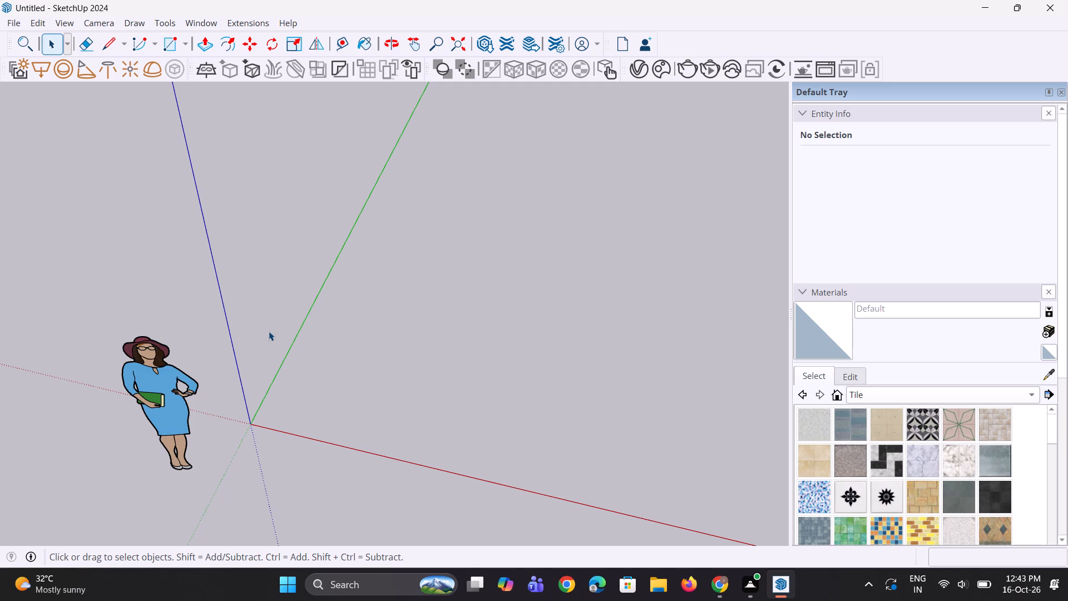
middle_click_drag(314, 349, 300, 354)
scroll(310, 352, "down", 1)
scroll(317, 399, "up", 2)
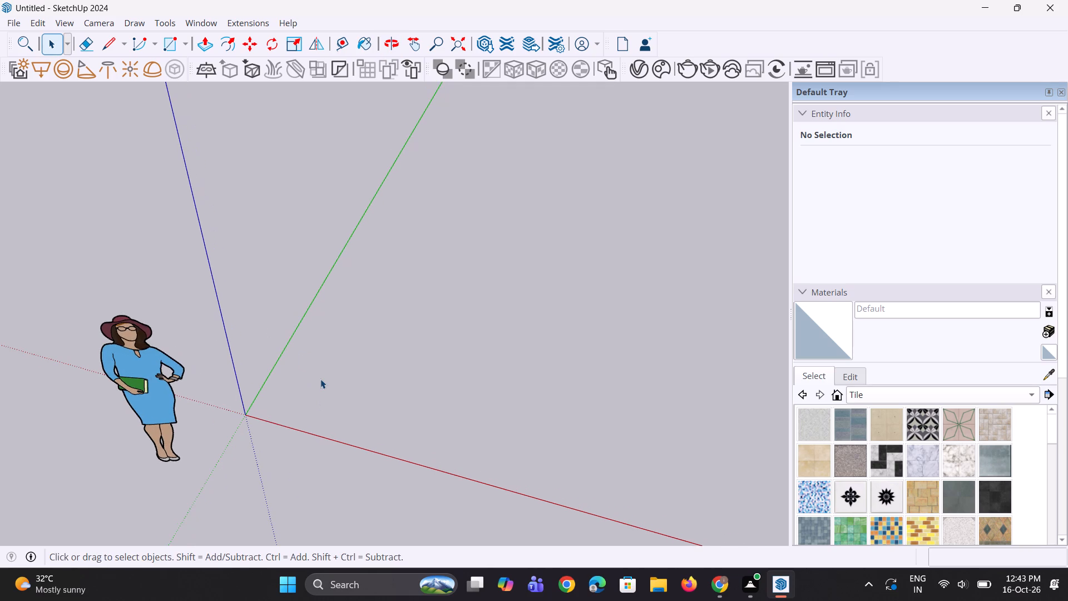
key("r")
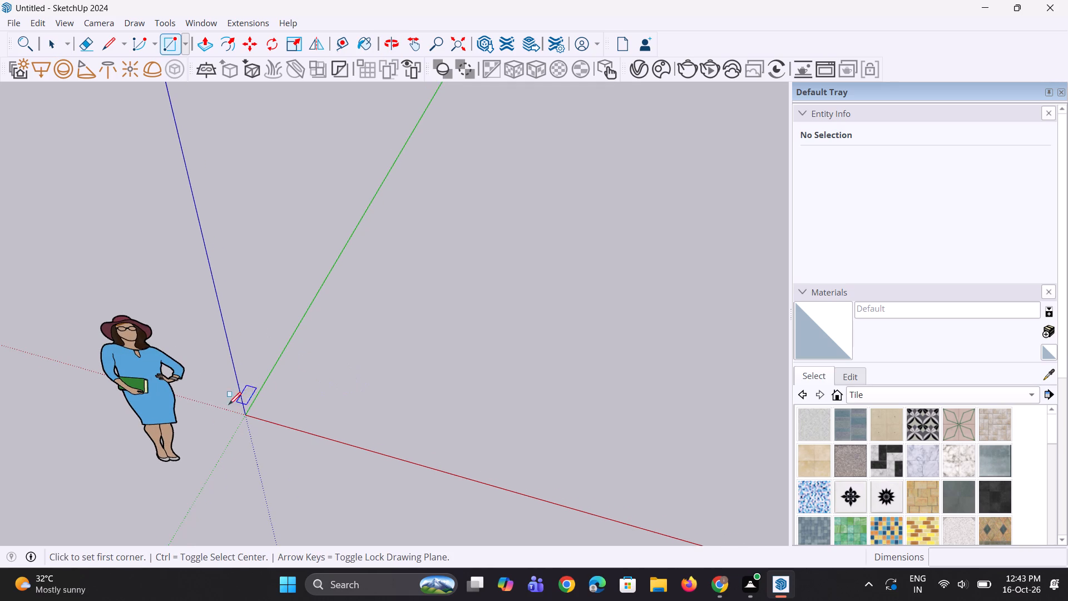
scroll(223, 407, "down", 1)
scroll(528, 383, "up", 3)
scroll(428, 382, "up", 1)
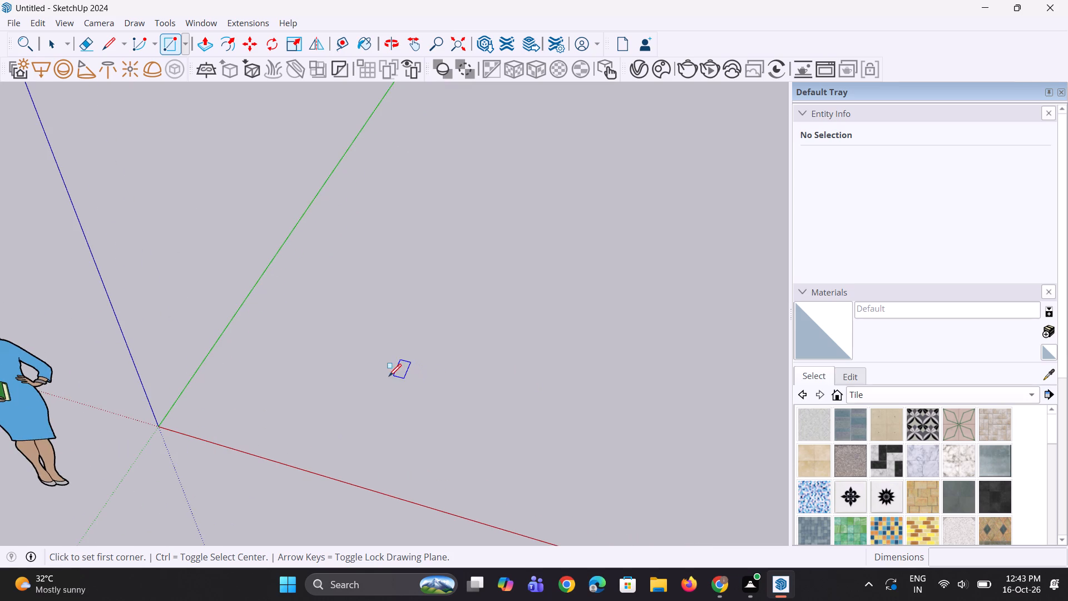
left_click(384, 381)
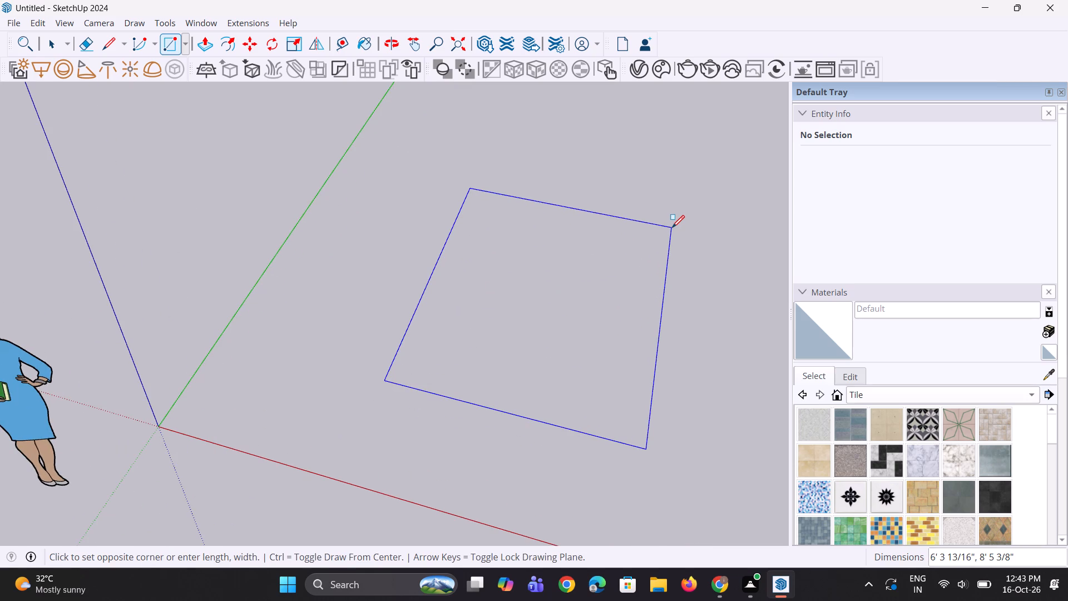
type("15")
key("apostrophe")
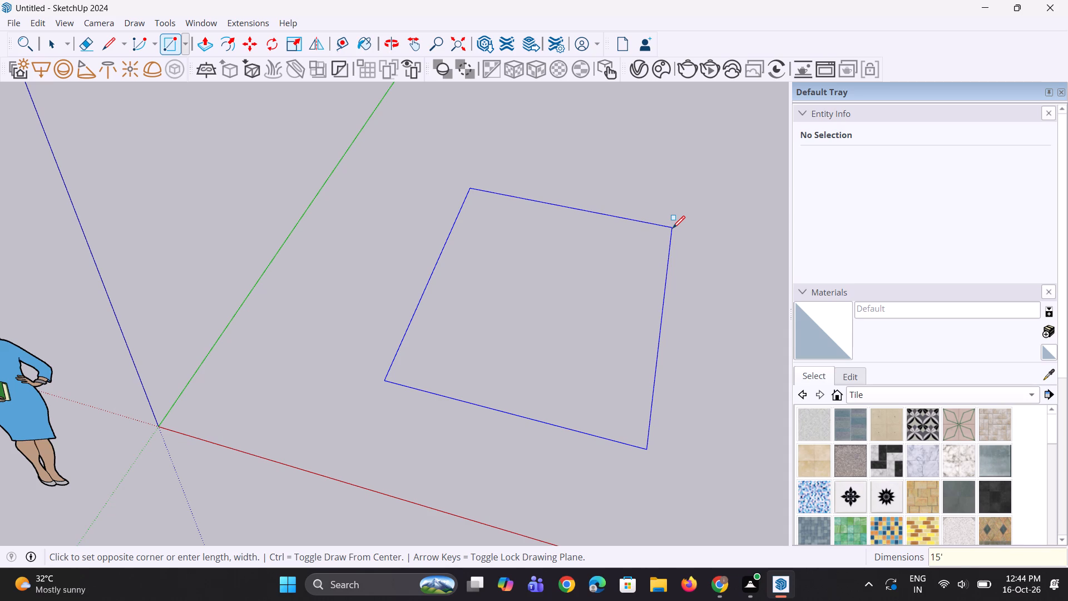
key("comma")
type("24'")
key("Return")
Offset the rectangle's outline 9" inward to mark the wall thickness.
scroll(582, 351, "down", 14)
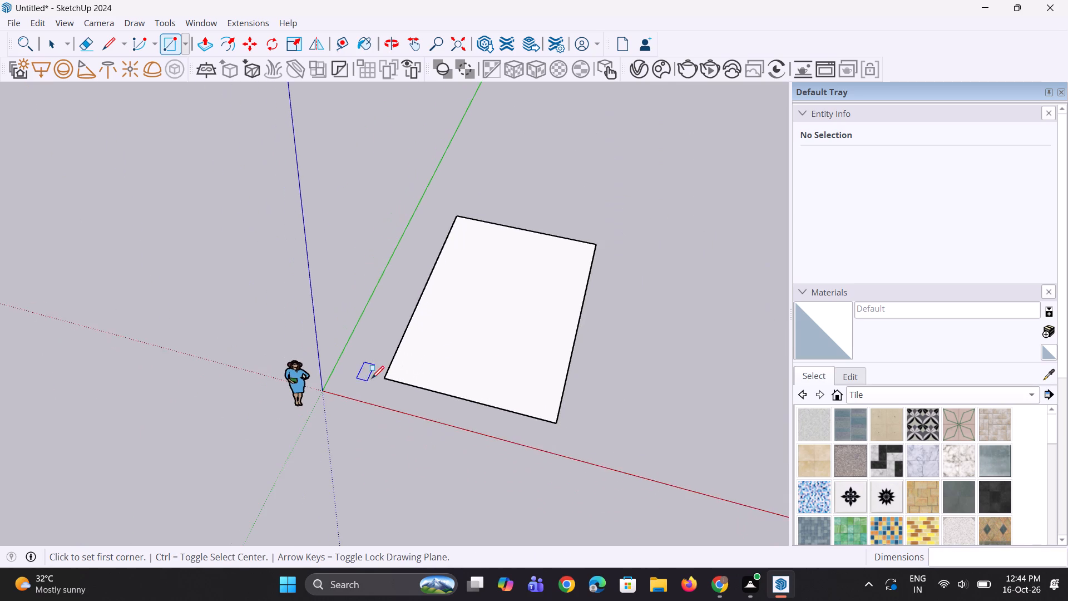
middle_click_drag(597, 375, 469, 428)
scroll(466, 454, "up", 5)
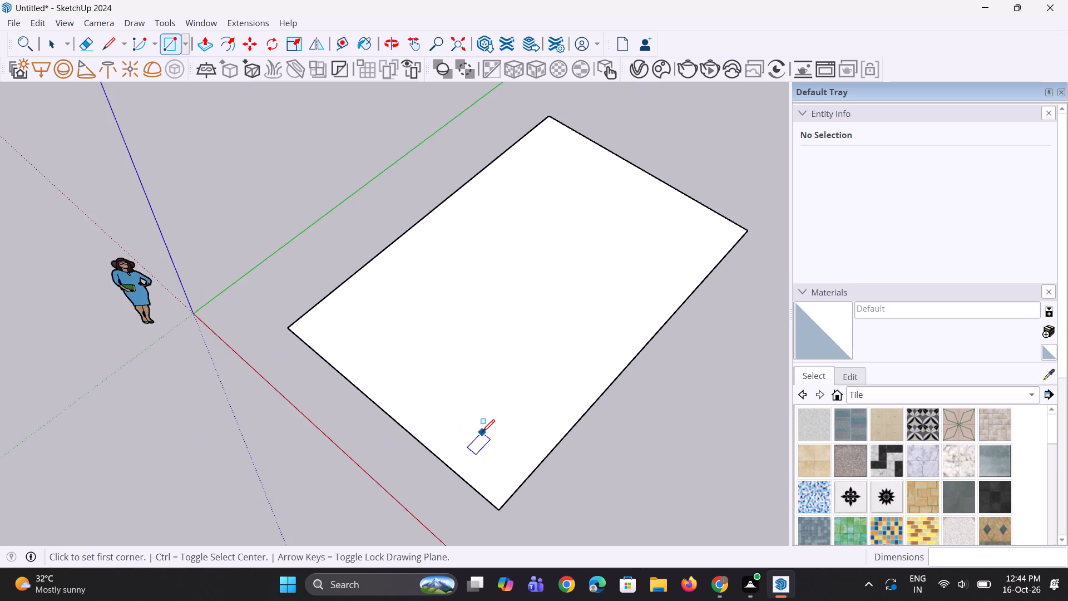
scroll(482, 432, "up", 2)
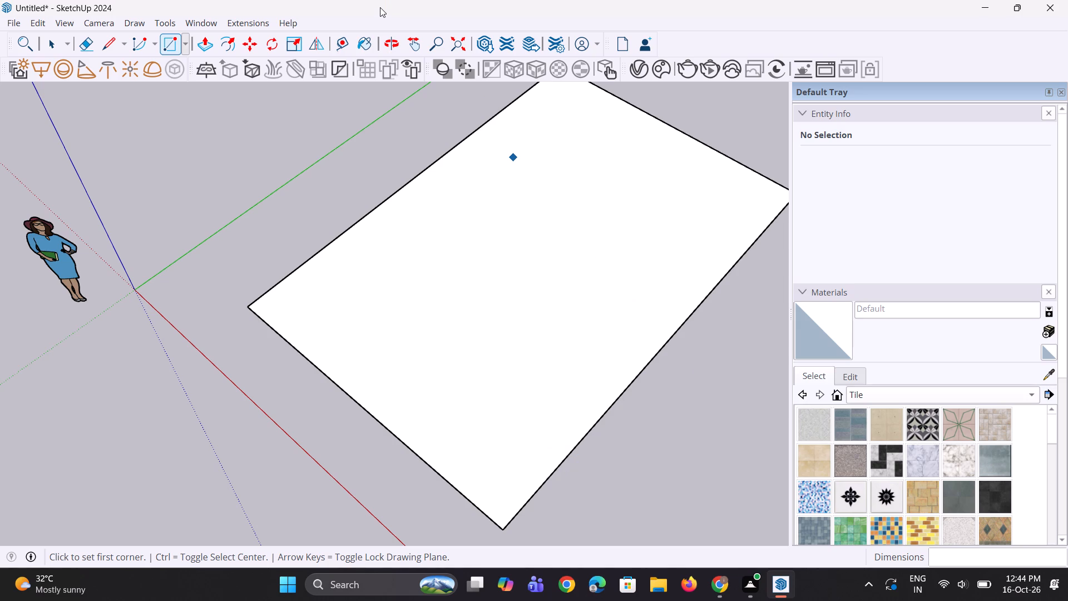
scroll(328, 208, "down", 2)
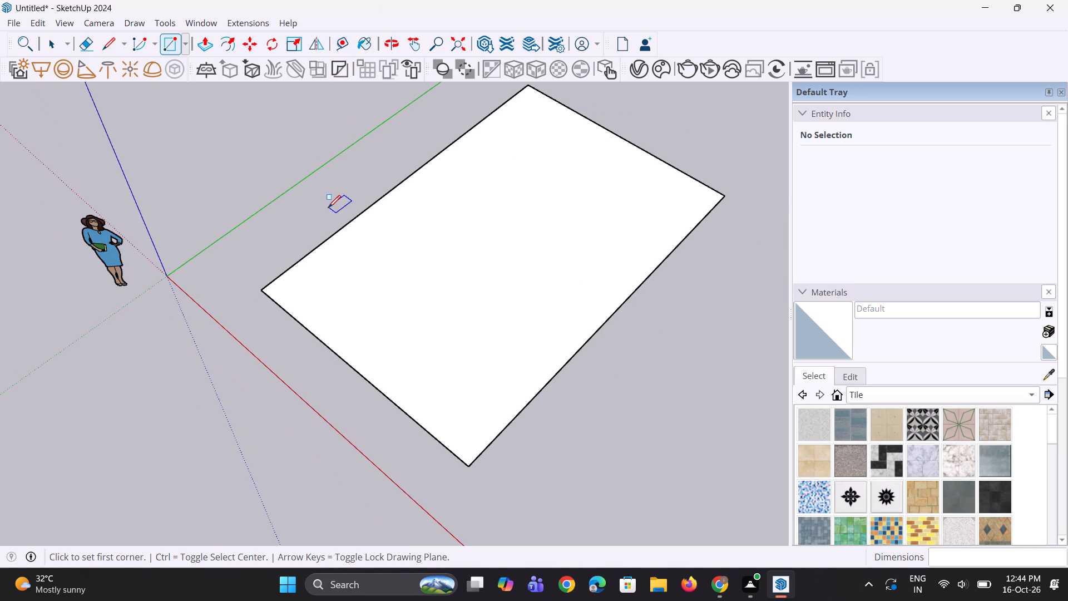
middle_click_drag(421, 441, 495, 494)
key("space")
scroll(426, 432, "up", 2)
key("f")
scroll(399, 383, "up", 1)
left_click(388, 383)
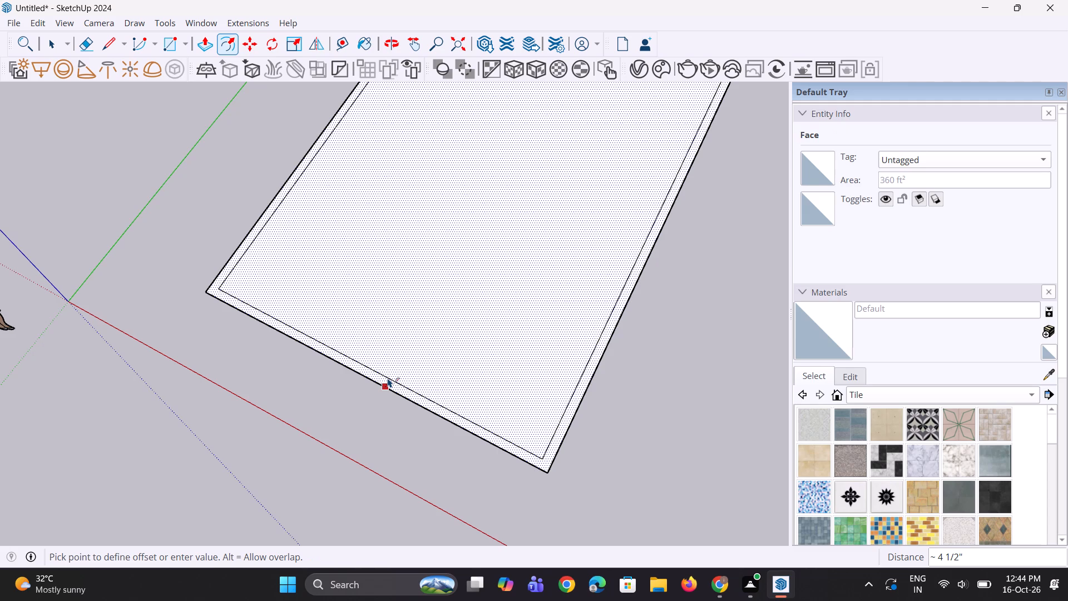
key("9")
key("shift+quotedbl")
key("Return")
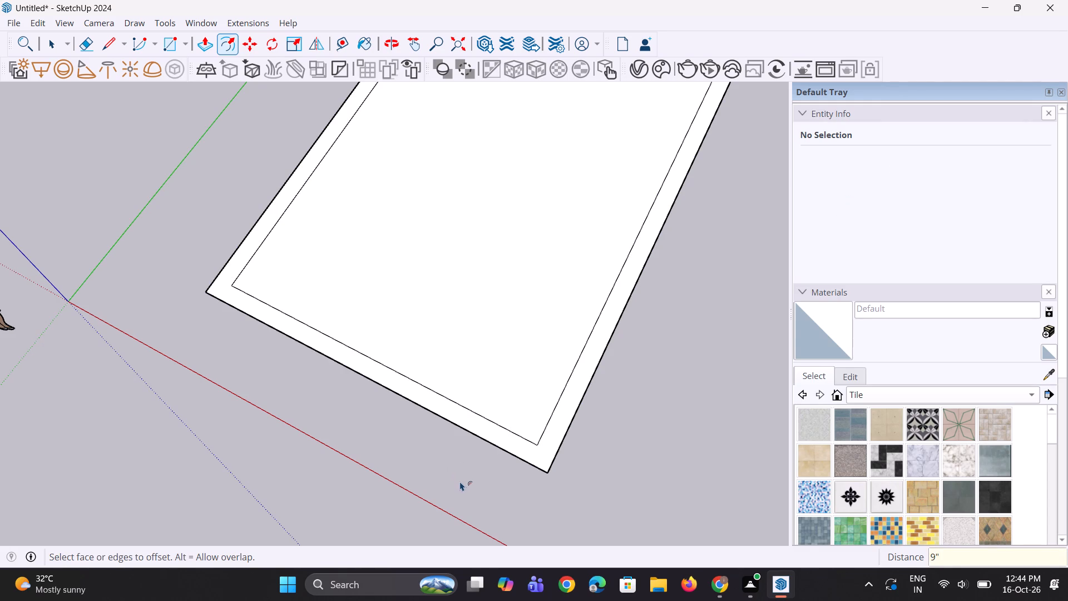
Move the inner short edge nearest the red axis outward onto the rectangle's outer edge.
scroll(432, 502, "down", 3)
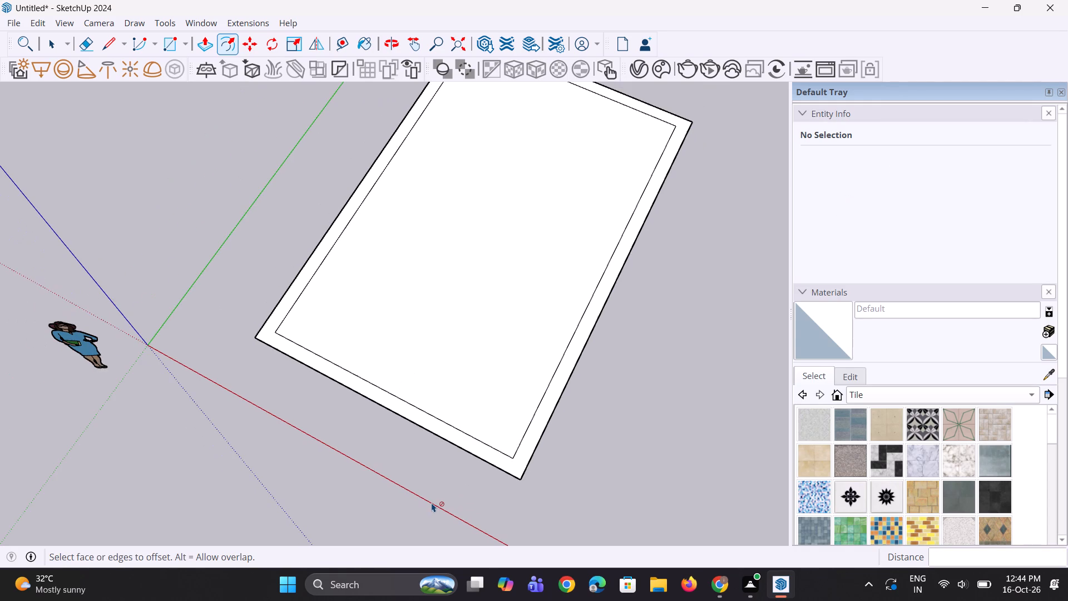
scroll(418, 522, "down", 1)
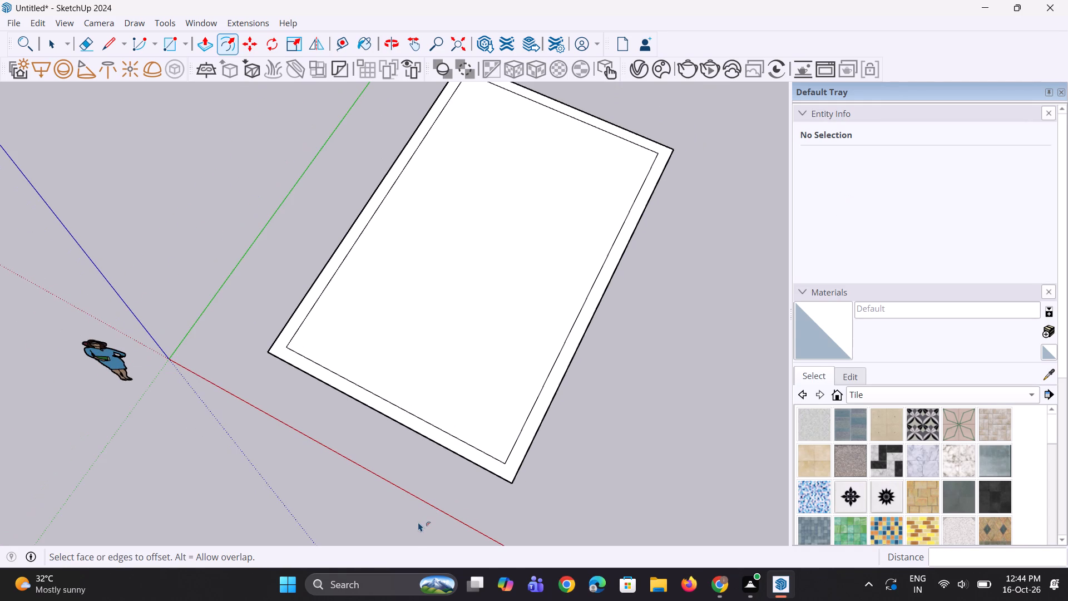
scroll(449, 477, "up", 2)
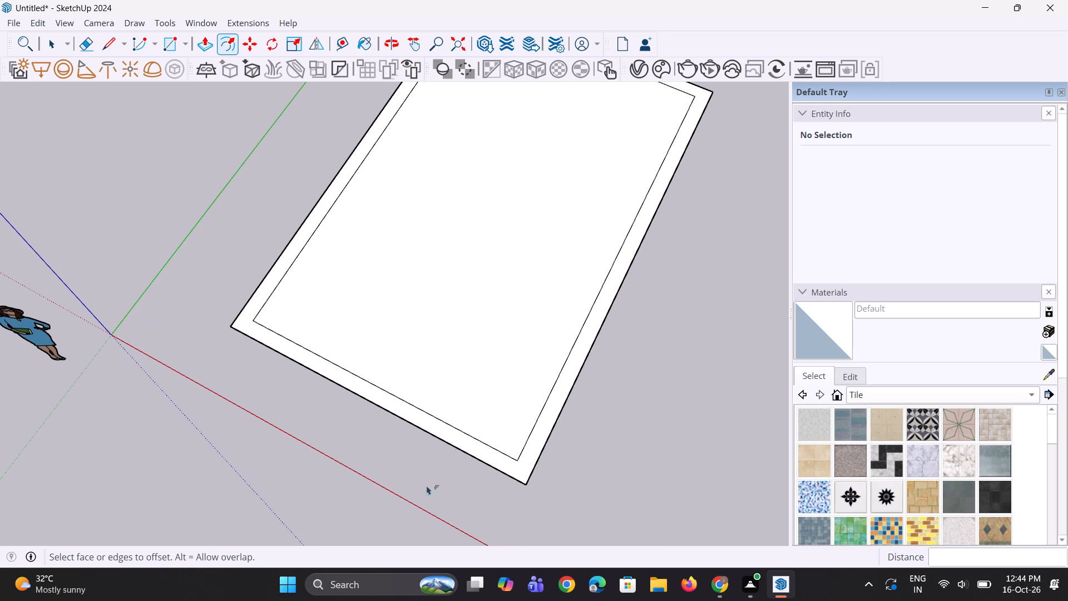
middle_click_drag(403, 484, 428, 505)
scroll(564, 374, "up", 3)
scroll(414, 437, "up", 2)
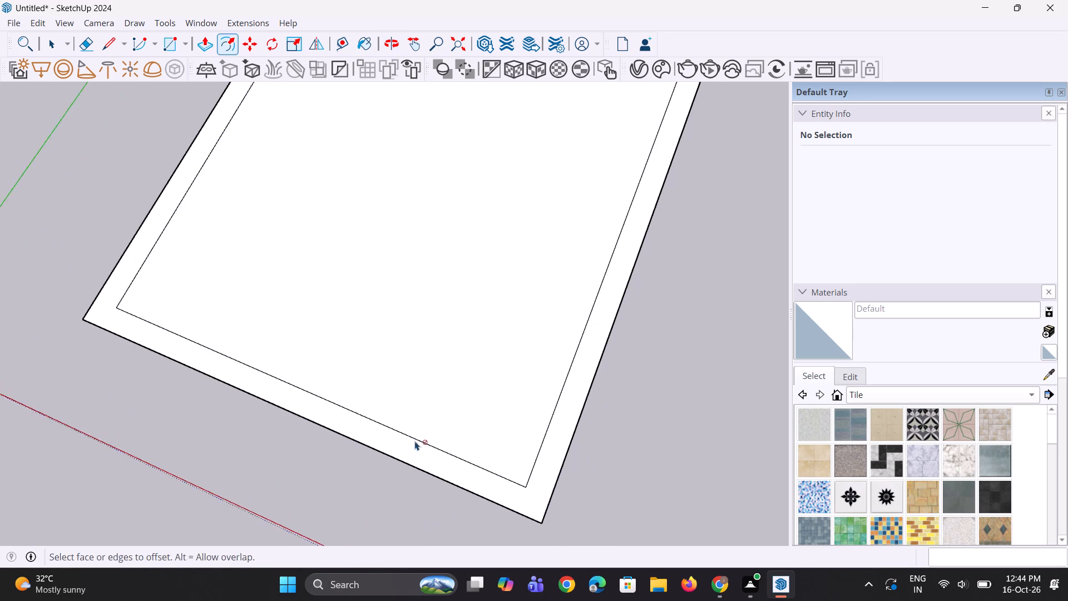
scroll(414, 422, "down", 4)
middle_click_drag(355, 495, 383, 417)
key("space")
scroll(427, 411, "up", 3)
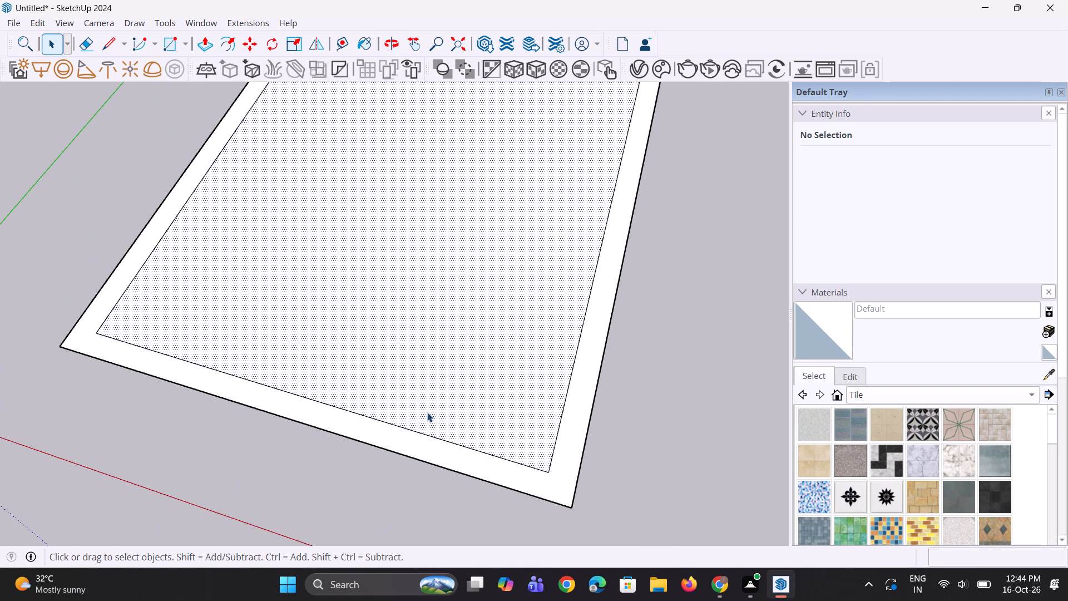
left_click(421, 433)
scroll(413, 407, "down", 2)
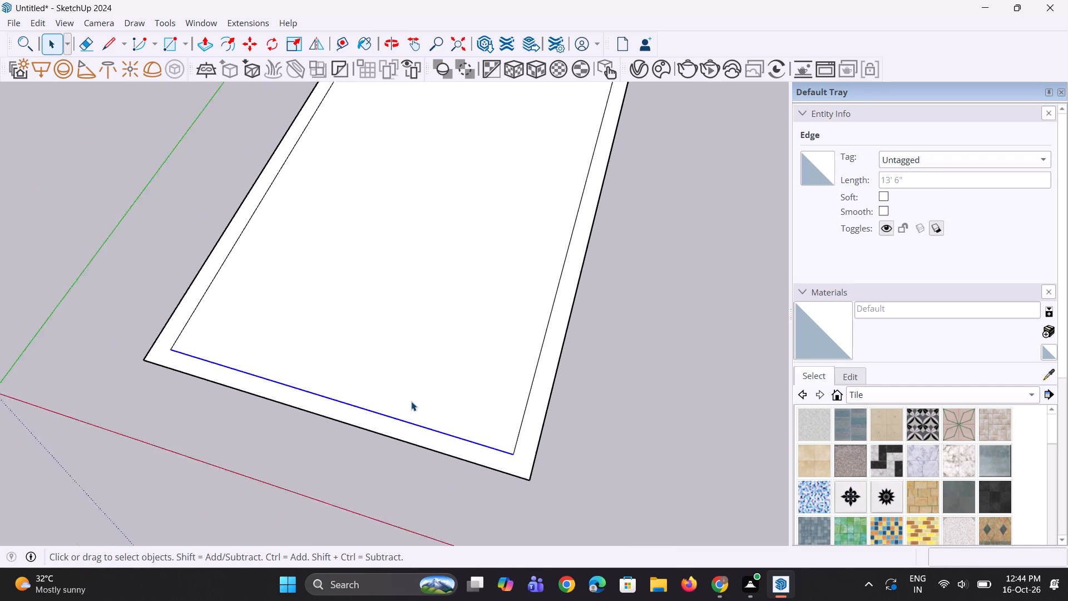
scroll(411, 401, "down", 2)
scroll(441, 451, "up", 6)
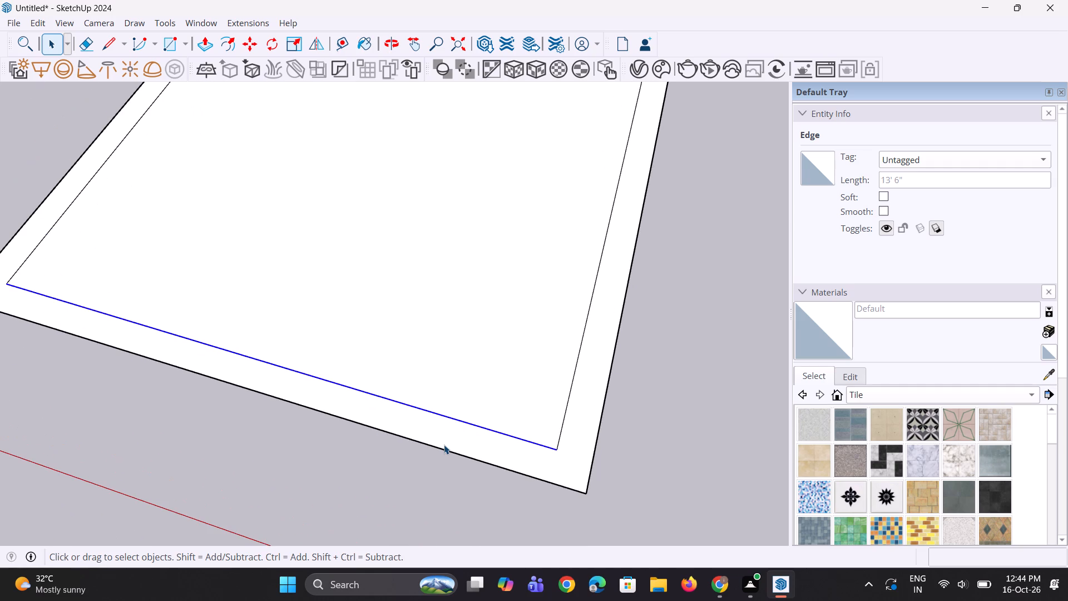
middle_click_drag(444, 445, 442, 386)
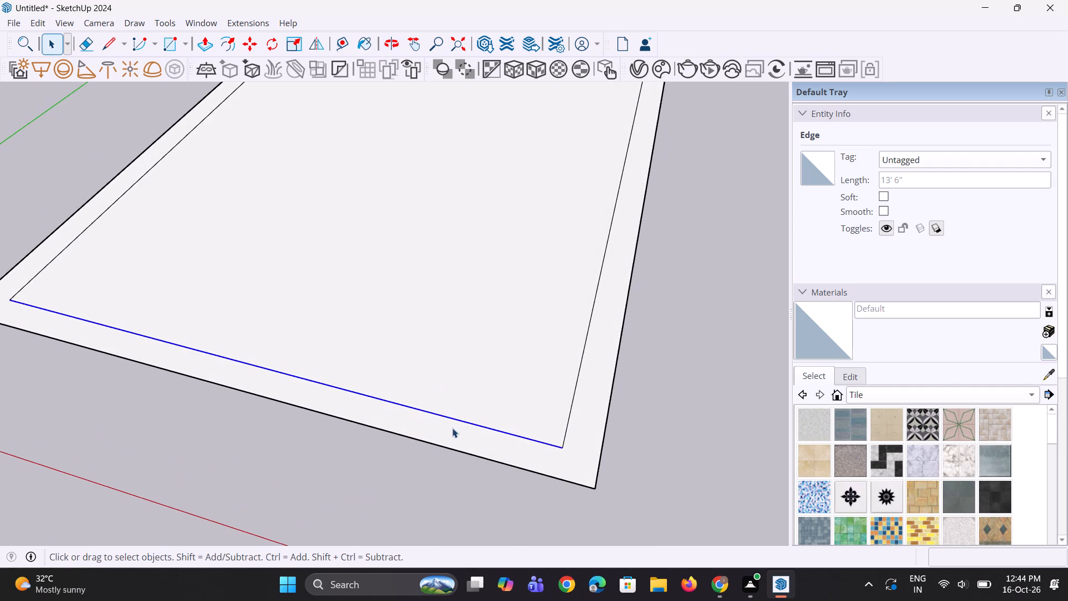
scroll(459, 433, "up", 2)
key("m")
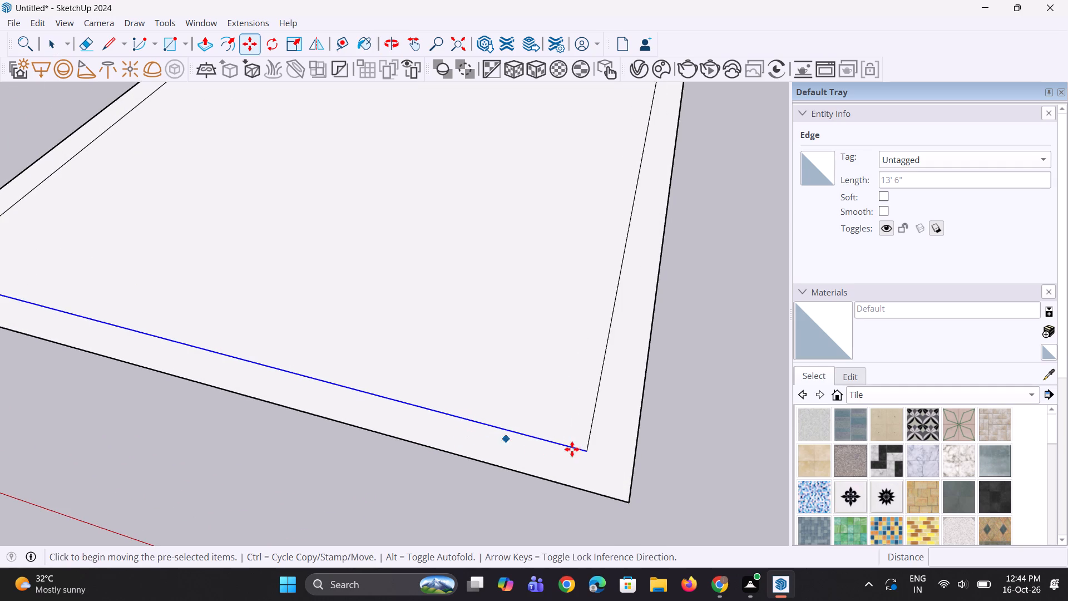
scroll(565, 433, "up", 2)
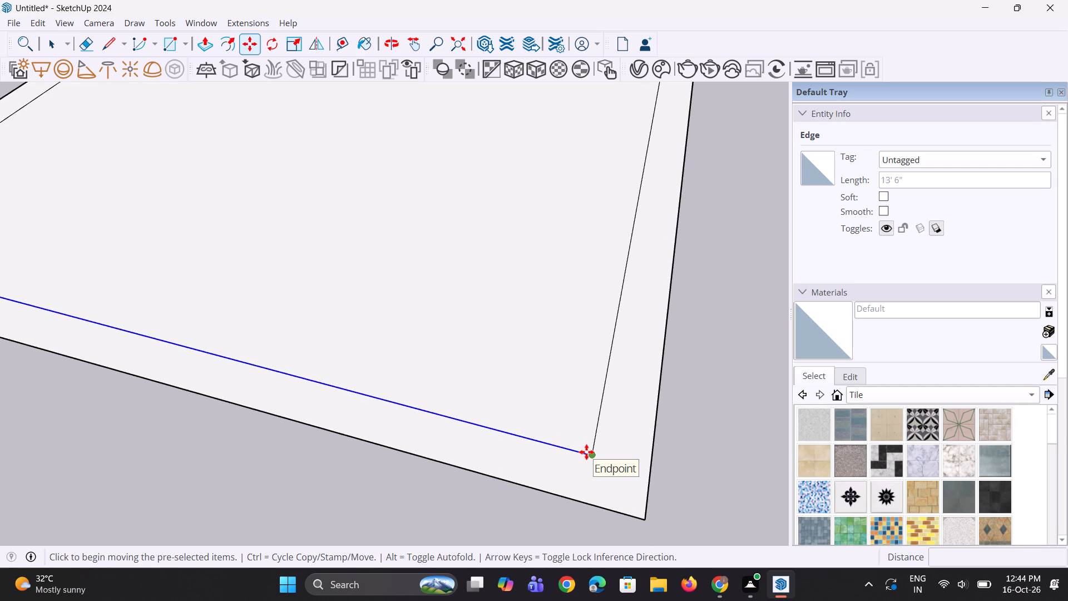
left_click(586, 452)
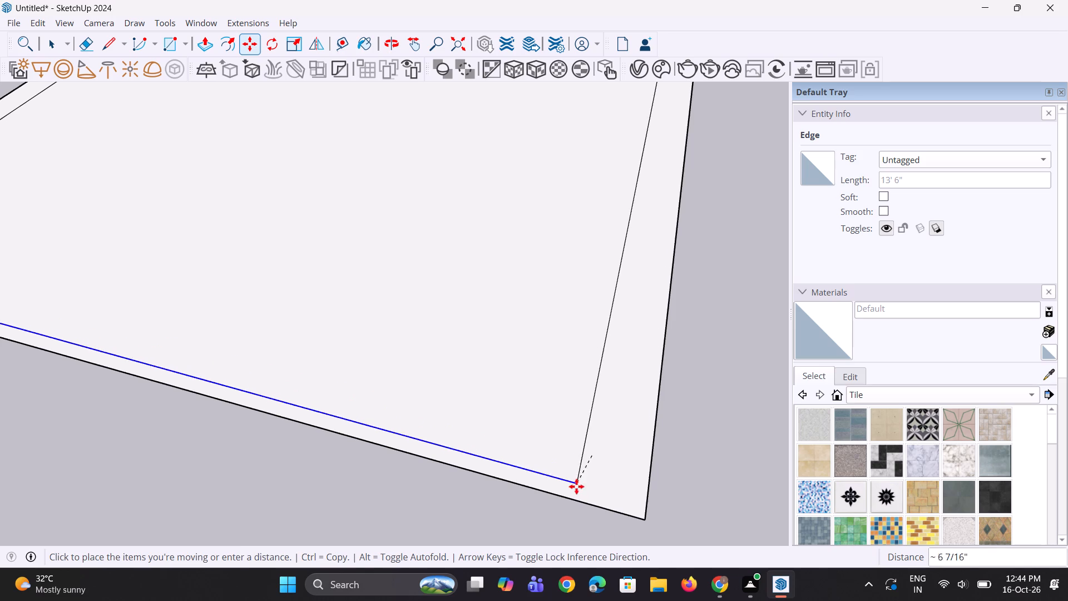
left_click(576, 503)
Erase the merged front edge along the open side, leaving only a U-shaped wall footprint.
scroll(569, 504, "down", 2)
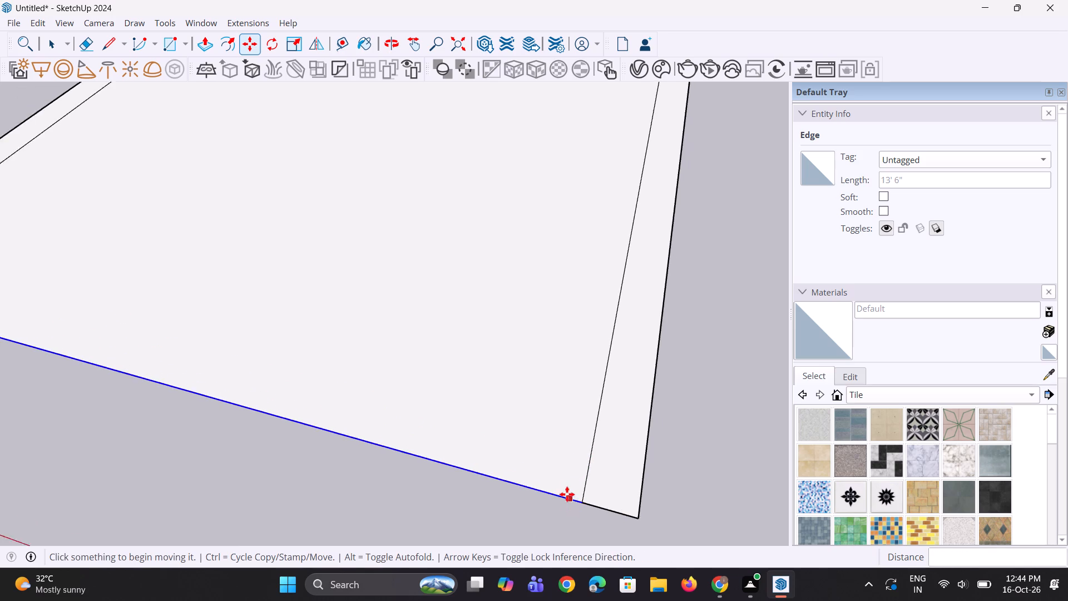
scroll(567, 494, "down", 6)
middle_click_drag(556, 474, 550, 464)
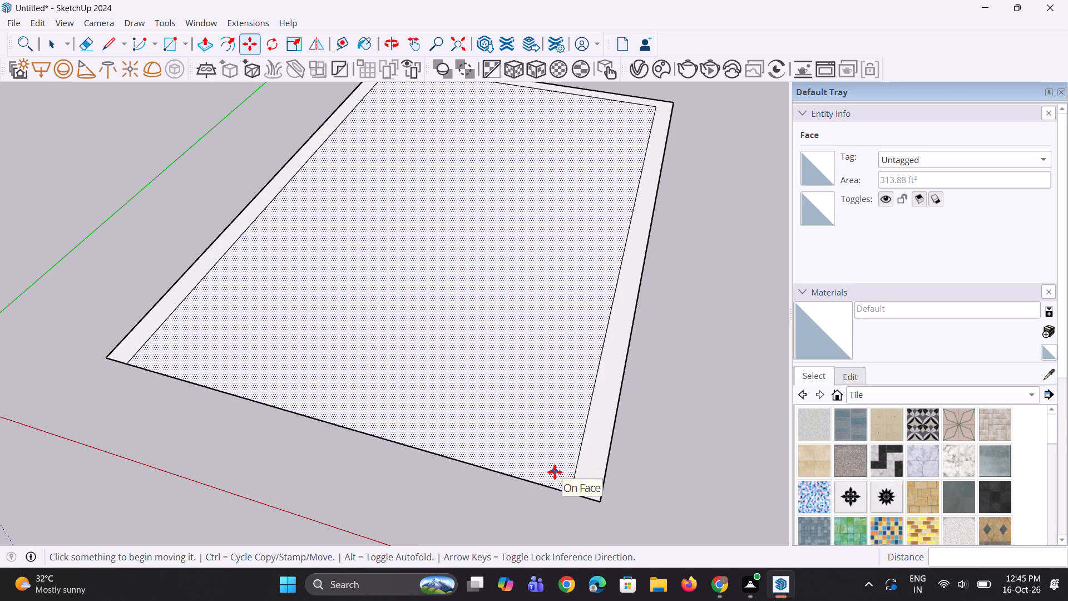
key("e")
left_click(526, 480)
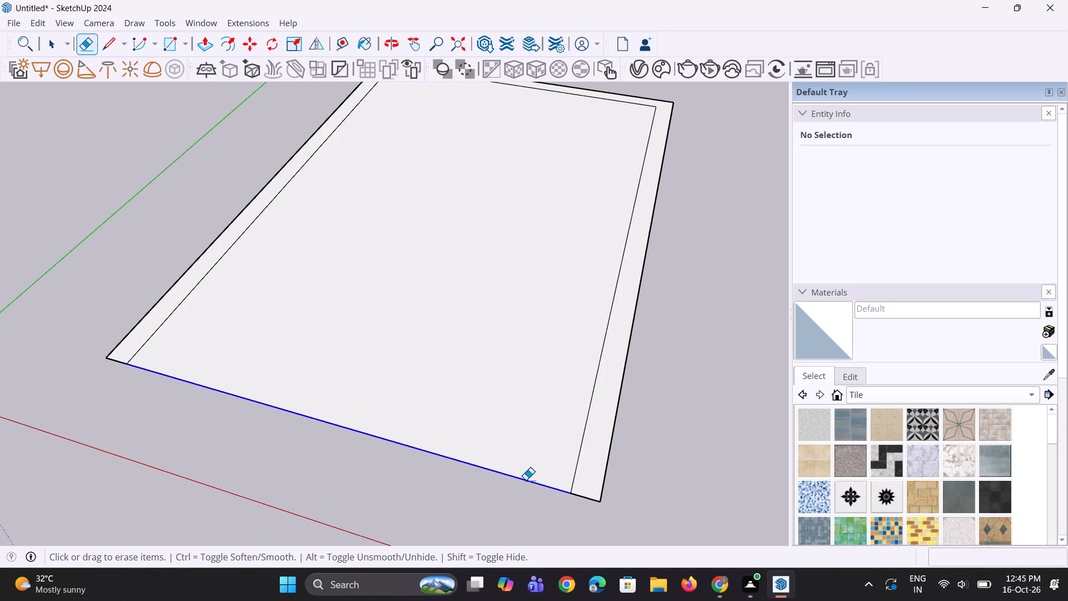
Push/Pull the U-shaped wall footprint up 10' to raise the three cafe walls.
scroll(517, 495, "down", 5)
middle_click_drag(518, 495, 533, 461)
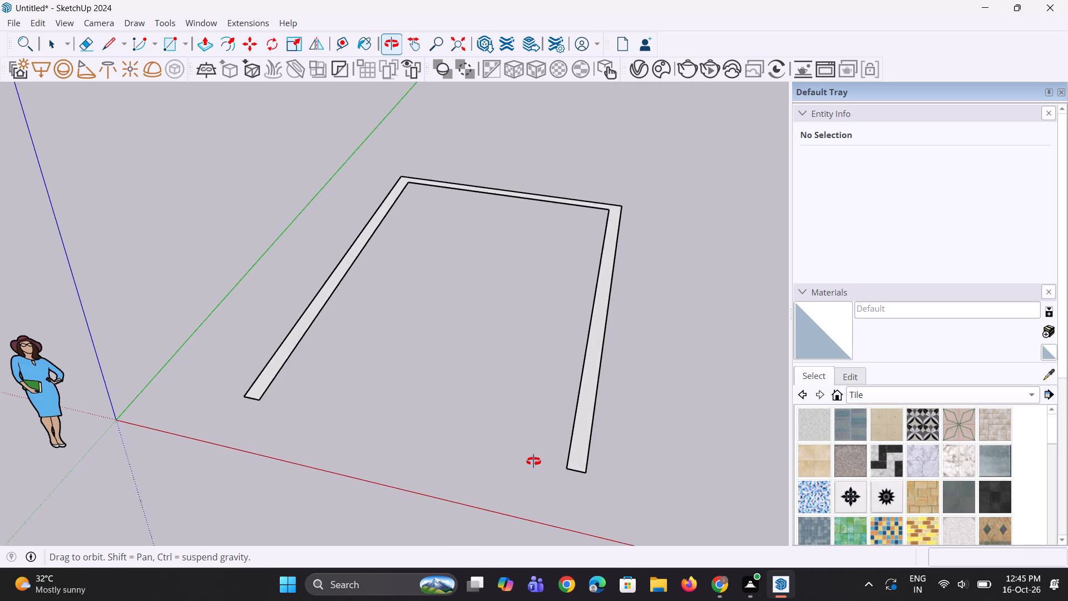
middle_click_drag(533, 461, 535, 451)
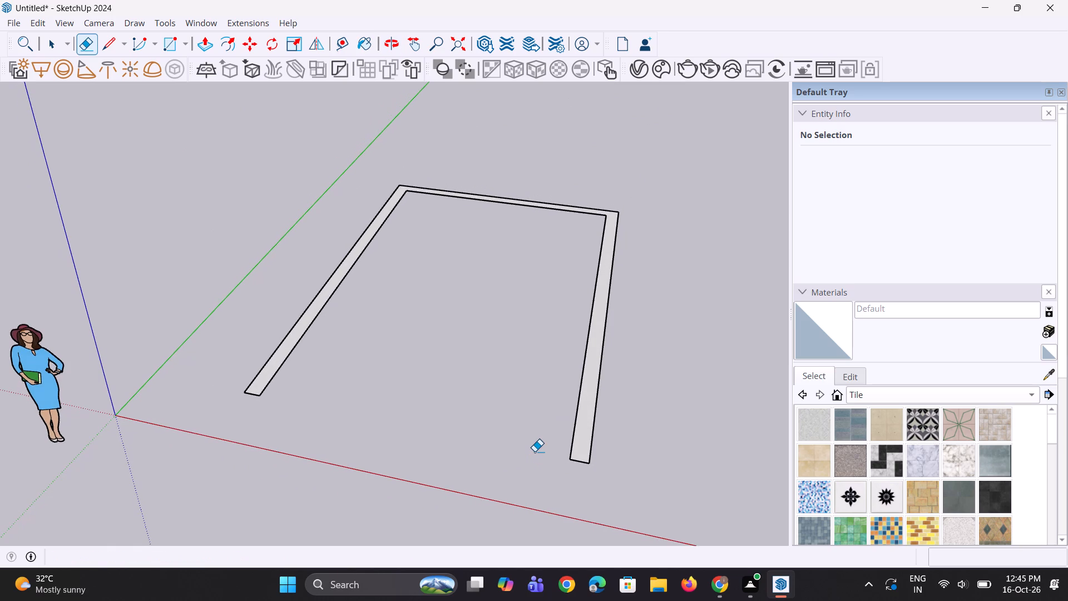
scroll(542, 455, "up", 4)
key("p")
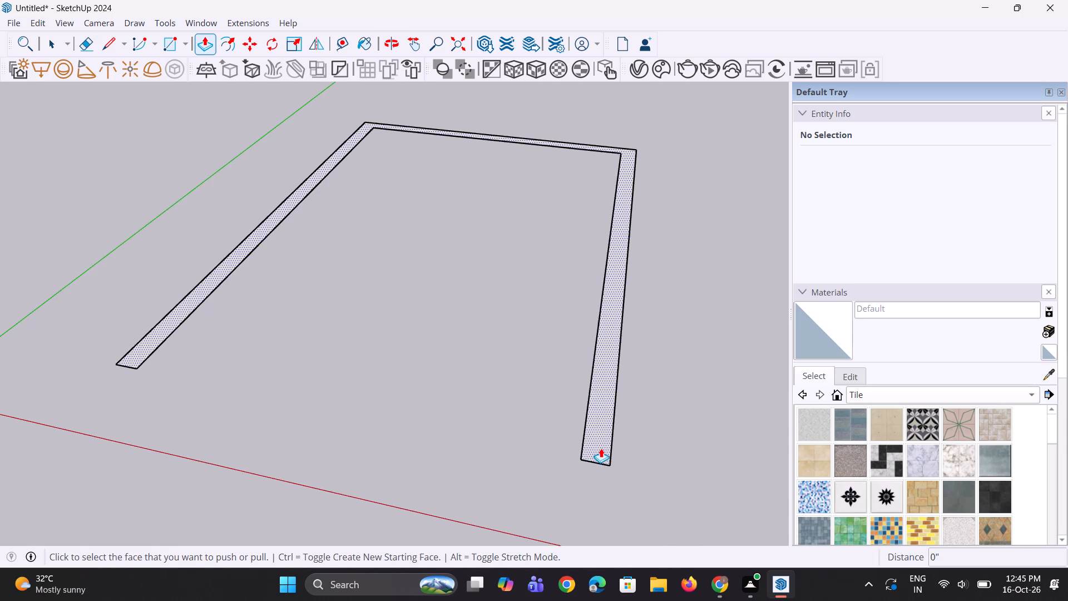
left_click(601, 448)
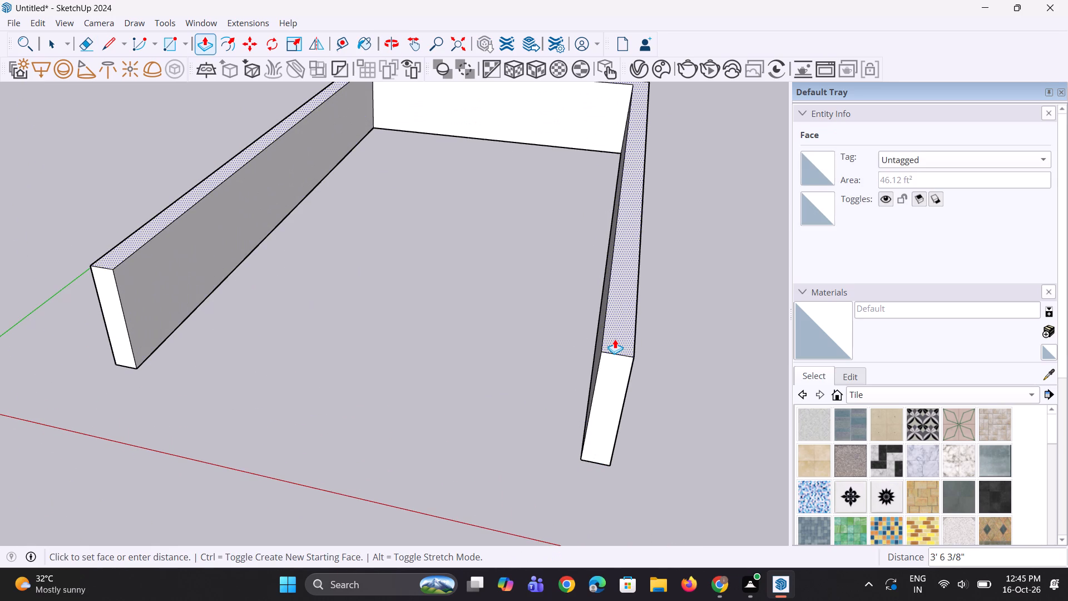
type("10'")
key("Return")
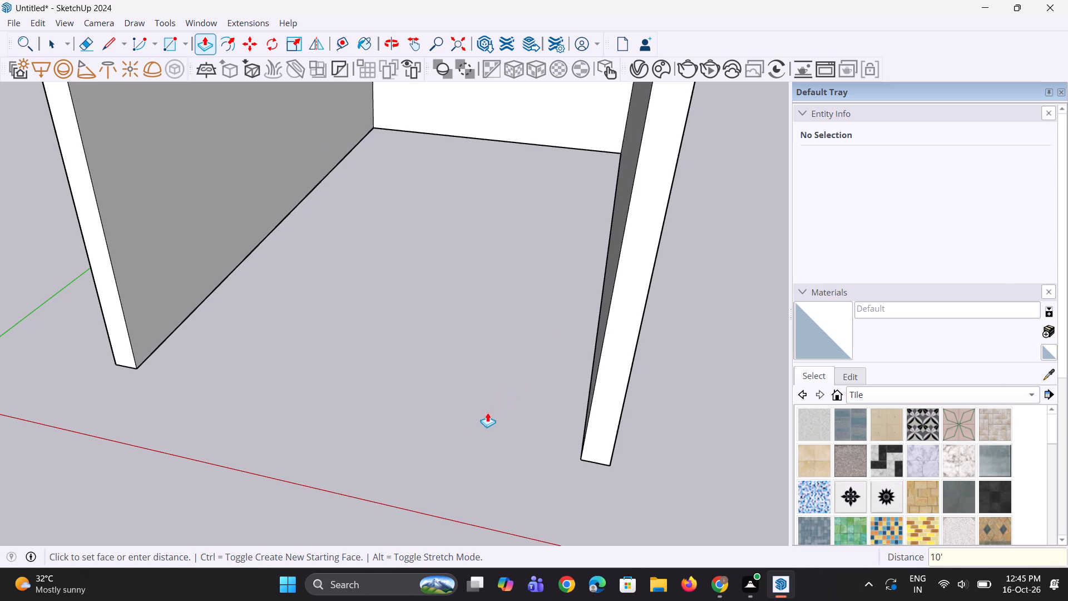
scroll(368, 474, "down", 2)
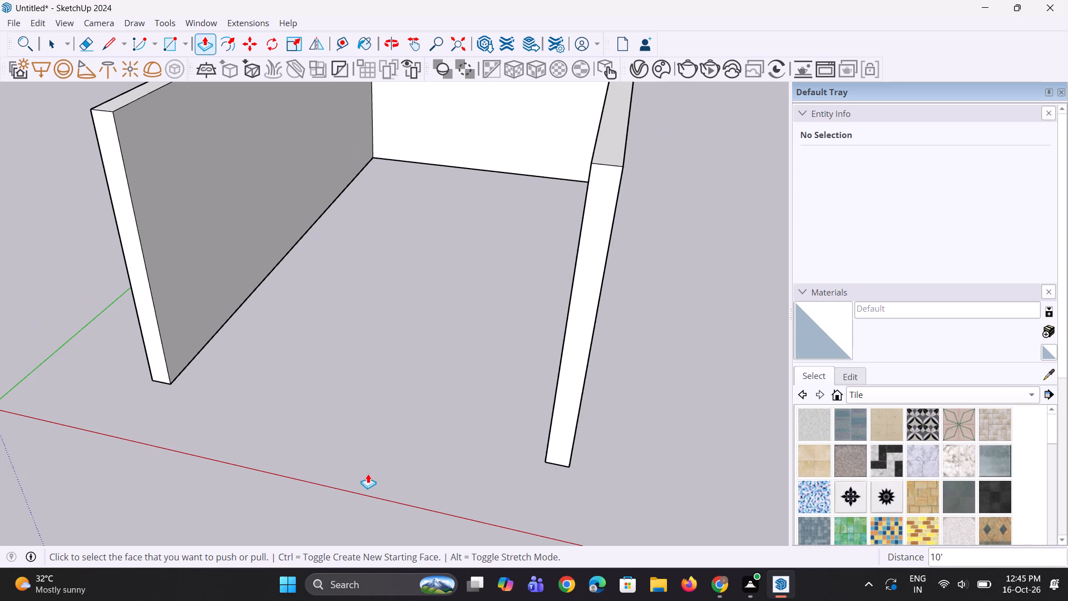
Draw a vertical 15' by 6" rotated rectangle hanging down from the outer bottom edge of the back wall.
scroll(368, 474, "down", 1)
middle_click_drag(394, 486, 428, 318)
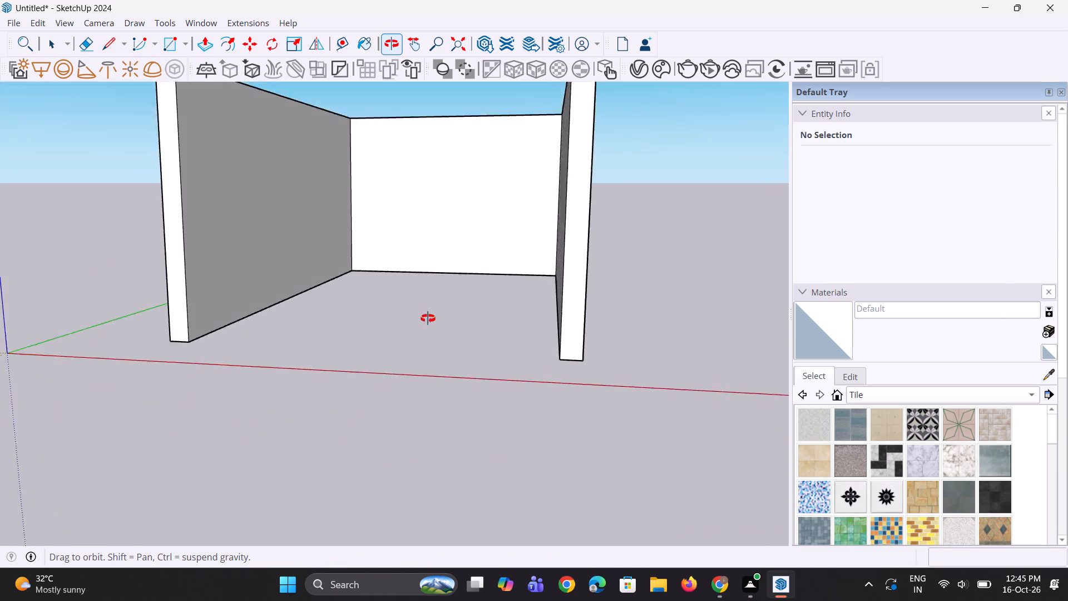
middle_click_drag(428, 318, 426, 149)
scroll(319, 478, "up", 3)
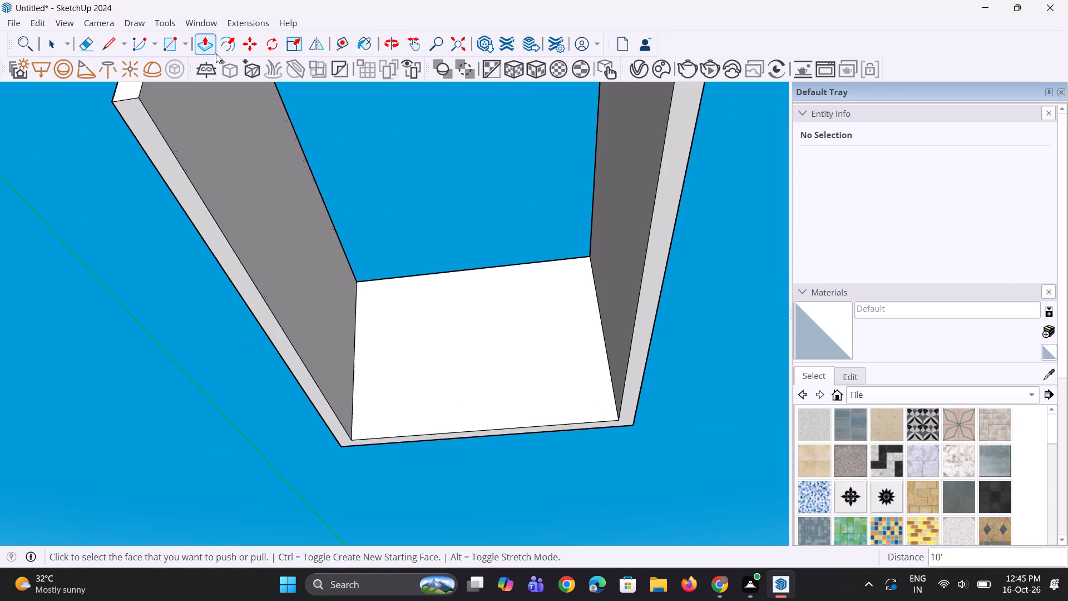
left_click(186, 48)
left_click(188, 83)
scroll(300, 370, "down", 3)
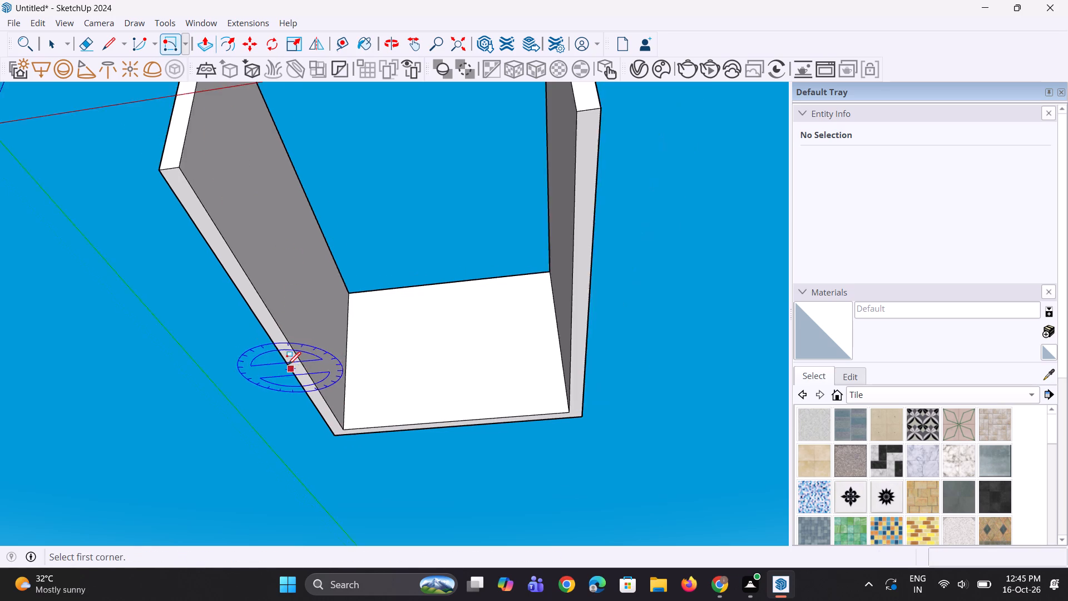
scroll(326, 445, "up", 2)
middle_click_drag(326, 445, 324, 433)
left_click(334, 432)
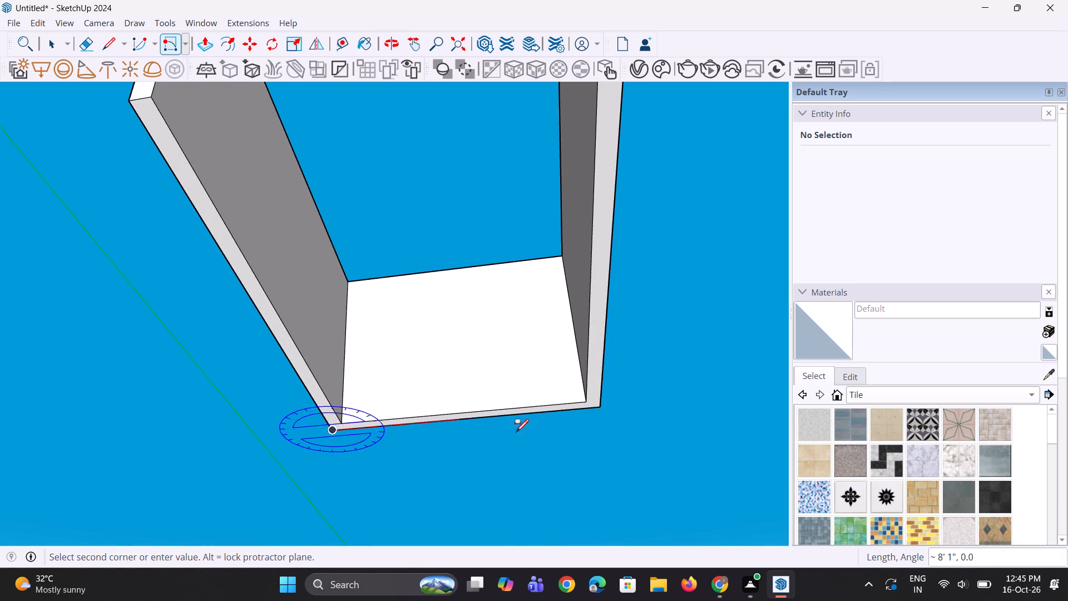
left_click(600, 410)
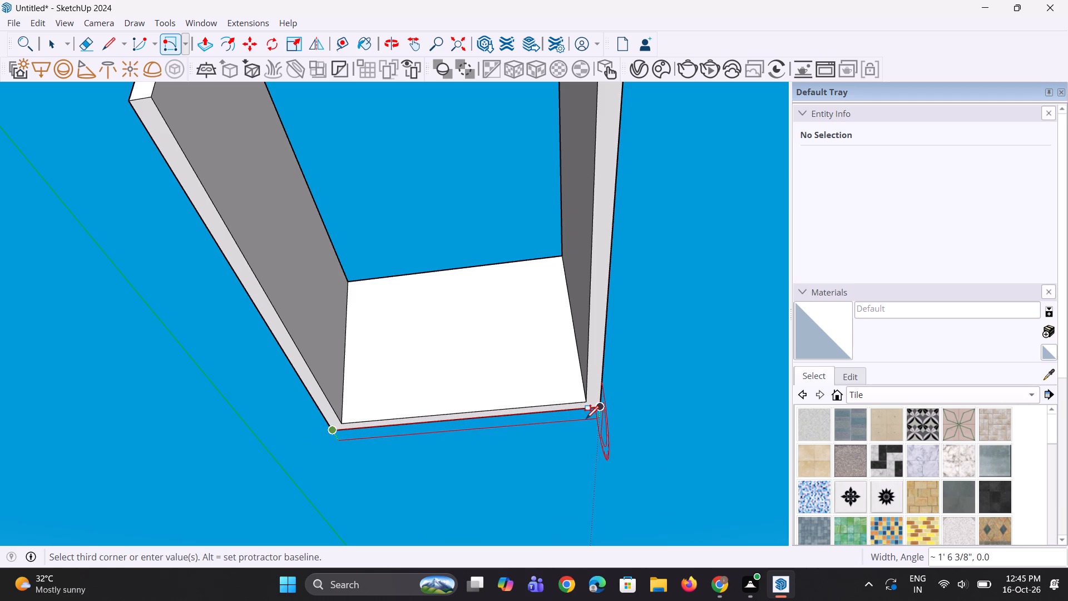
middle_click_drag(564, 408, 482, 417)
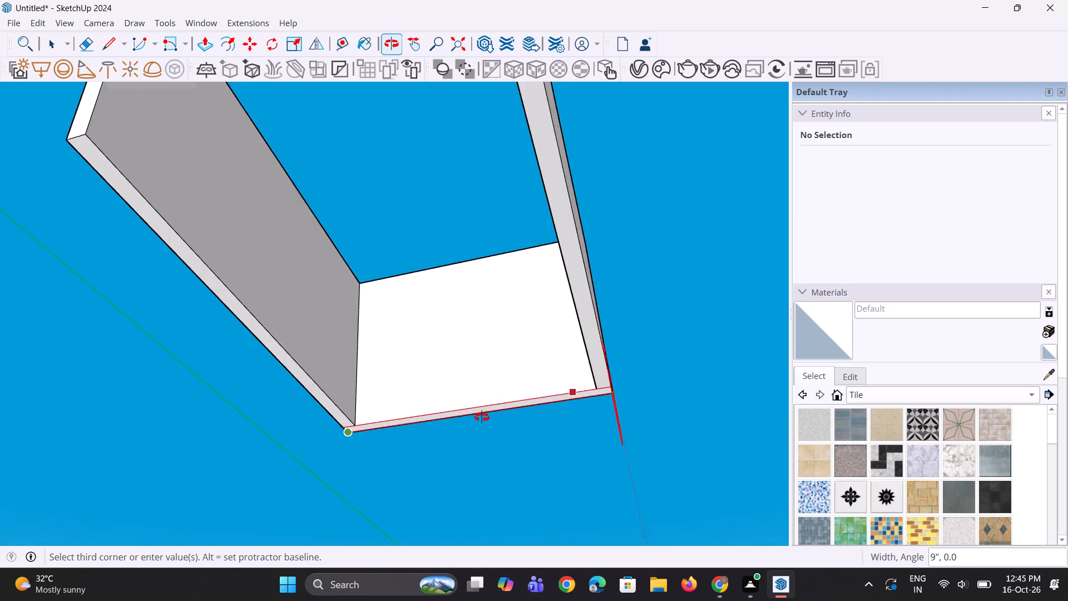
middle_click_drag(482, 417, 261, 418)
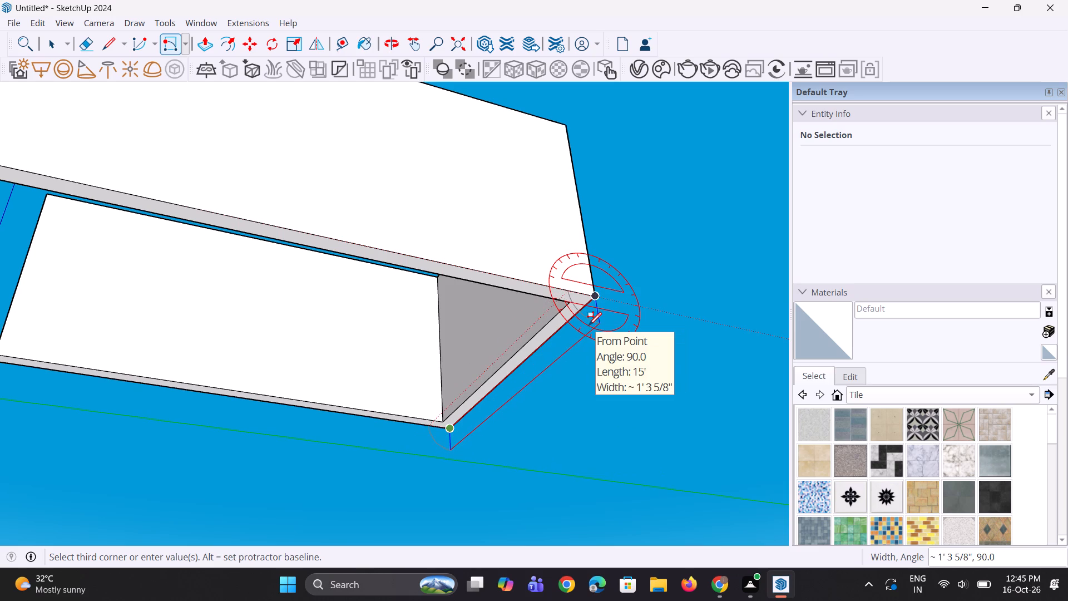
type("6\"")
key("Return")
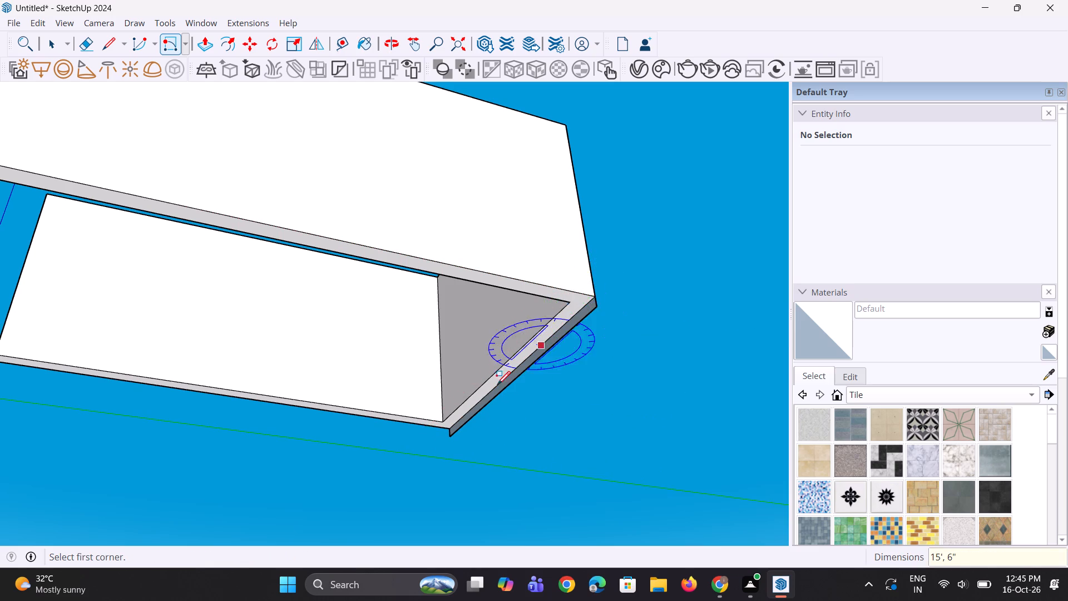
Push/Pull the 6" strip 24' beneath the walls to the open front, forming the floor slab.
scroll(493, 384, "down", 3)
middle_click_drag(489, 361, 562, 373)
scroll(532, 339, "up", 3)
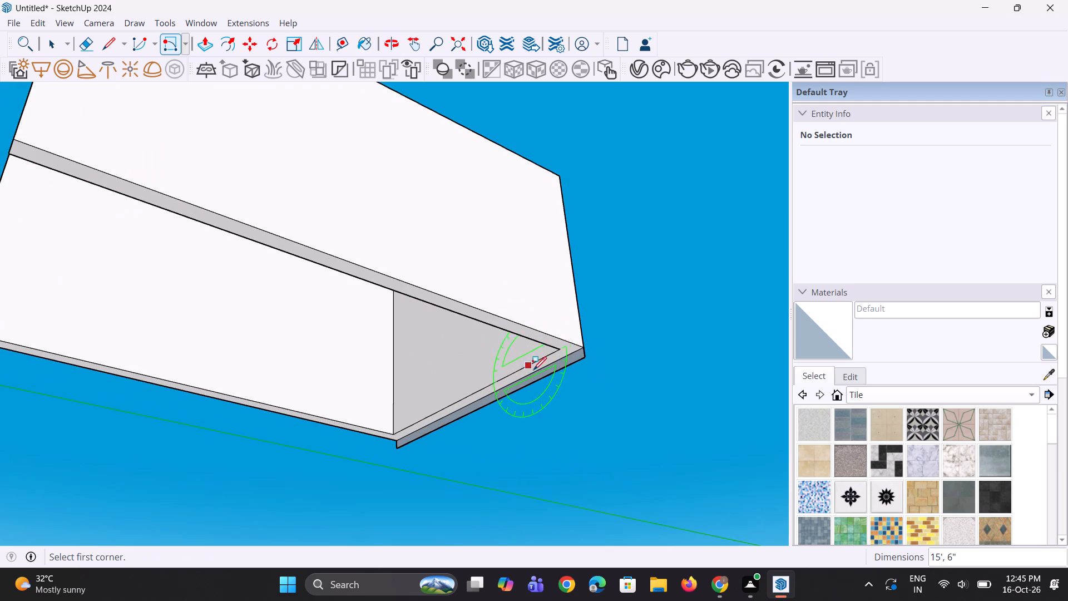
key("p")
scroll(542, 358, "up", 1)
left_click(544, 374)
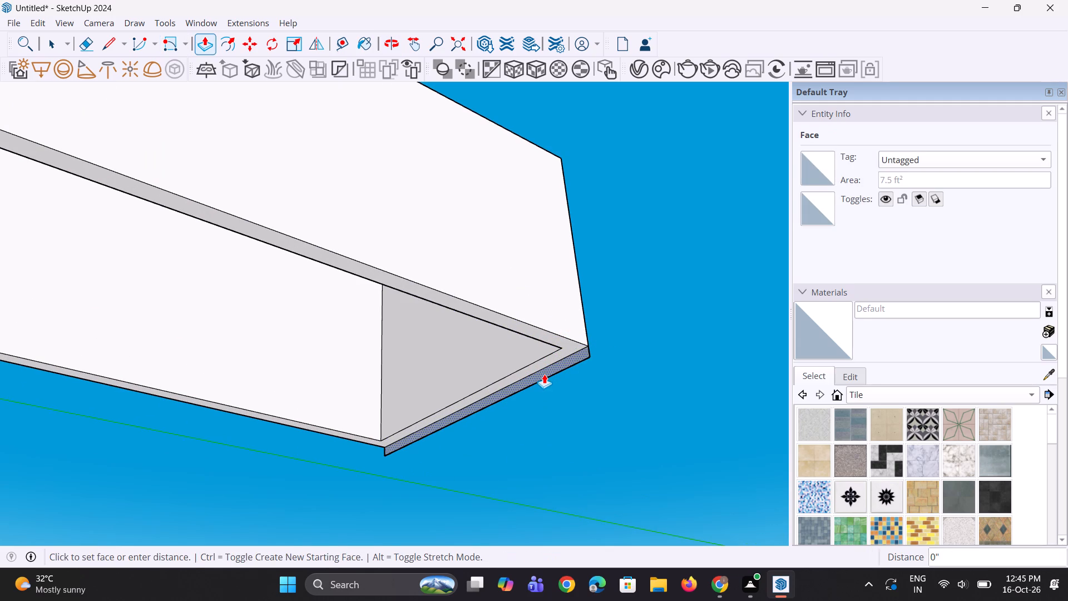
scroll(535, 375, "down", 6)
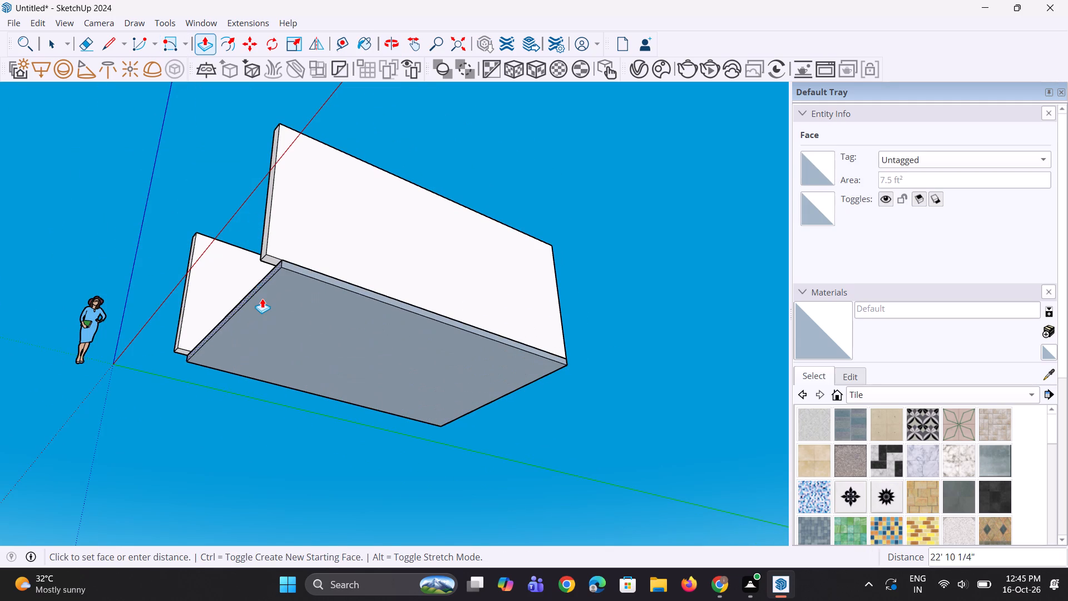
left_click(272, 217)
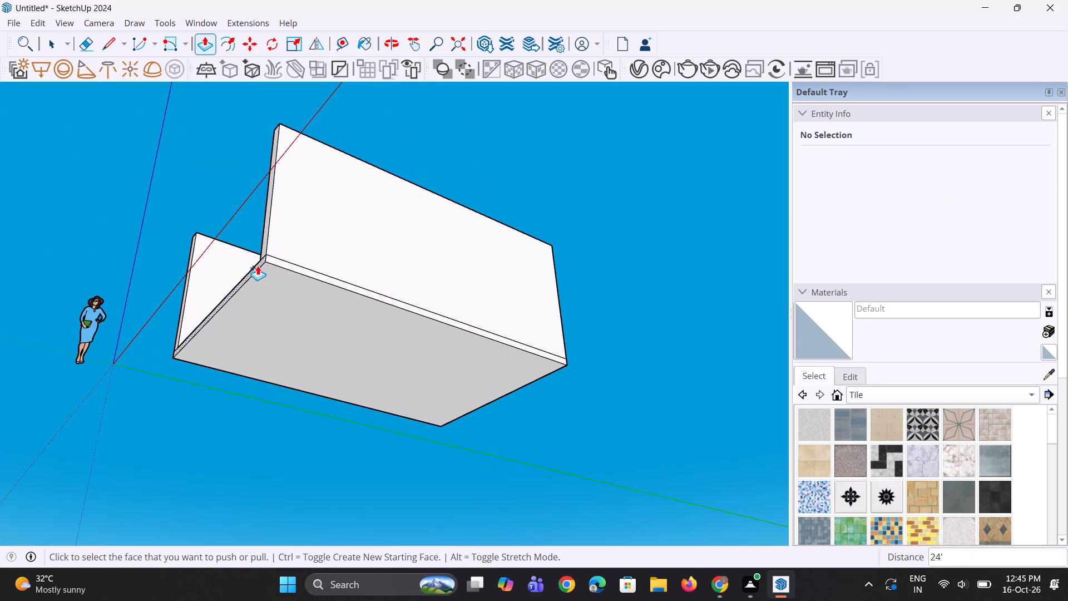
Examine the three-walled shell and its floor slab from above and from the open front.
middle_click_drag(282, 312, 413, 517)
scroll(378, 378, "down", 4)
middle_click_drag(374, 372, 543, 440)
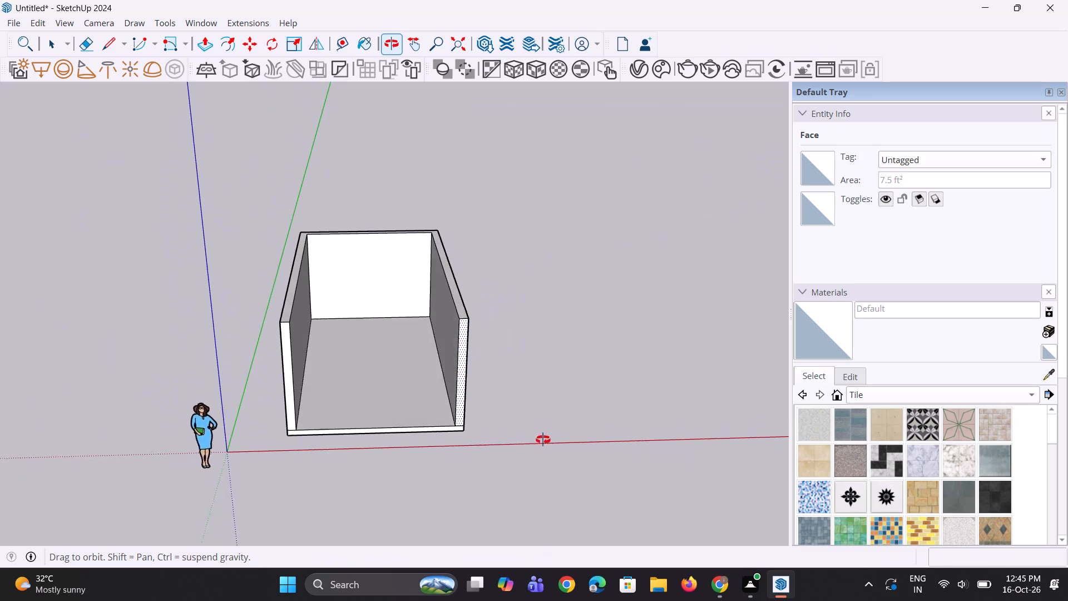
middle_click_drag(543, 440, 502, 430)
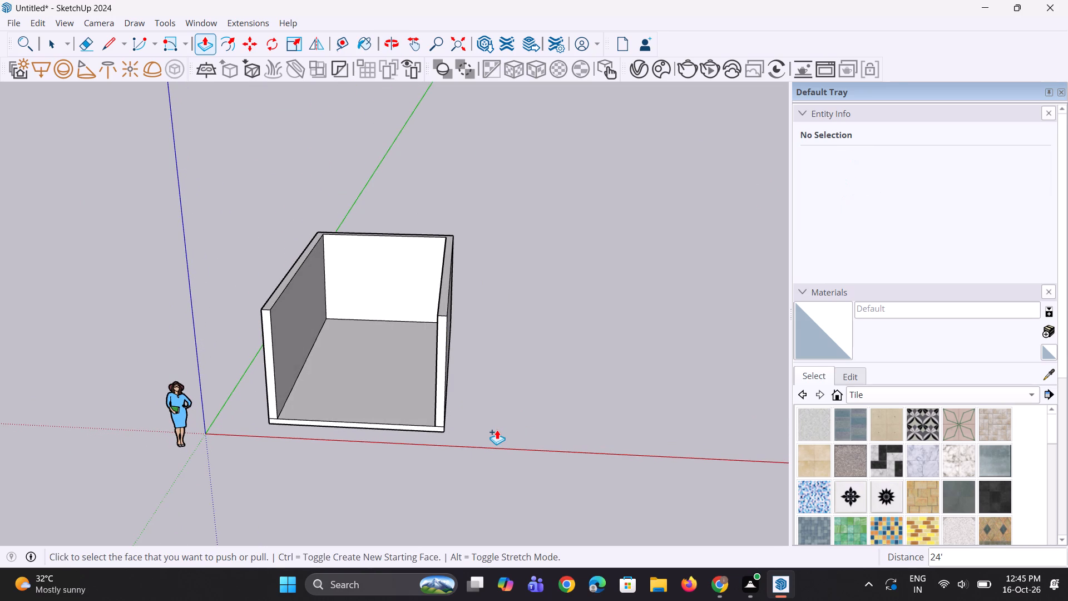
scroll(473, 428, "down", 2)
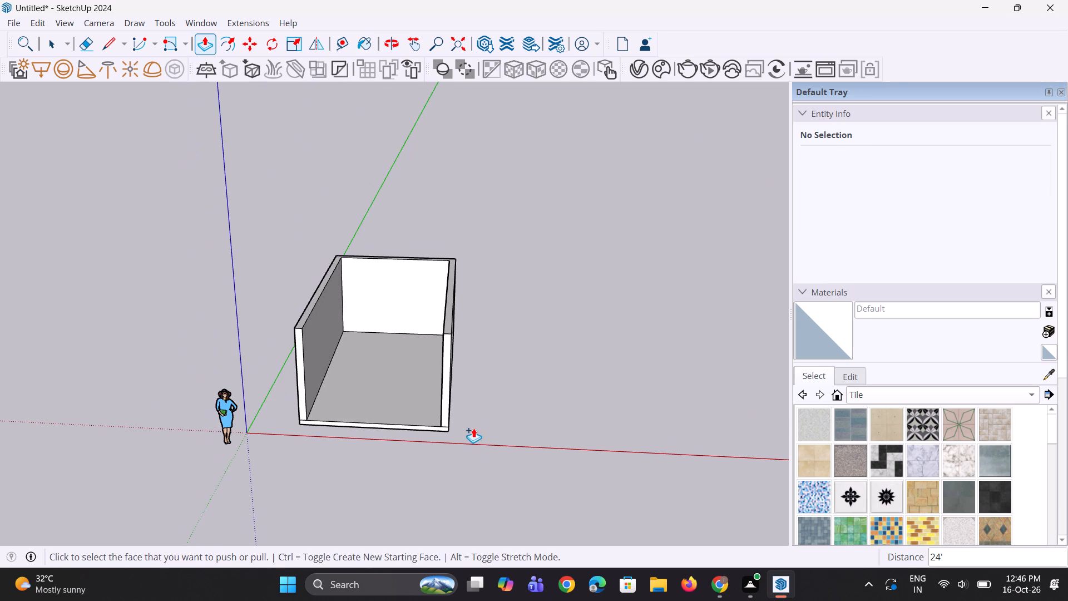
middle_click_drag(473, 428, 458, 430)
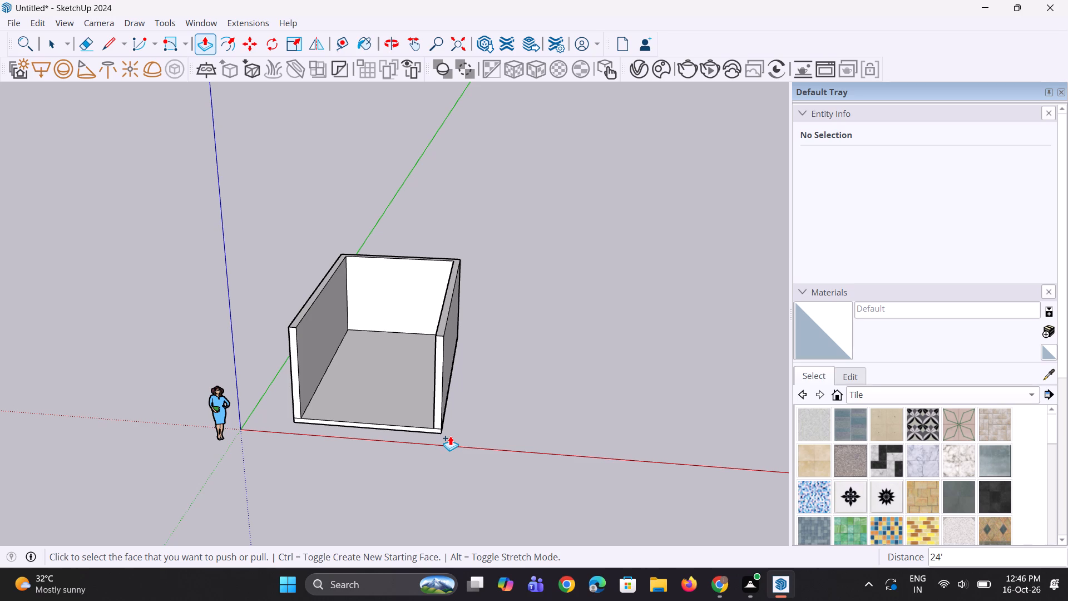
scroll(450, 436, "down", 2)
middle_click_drag(450, 436, 527, 481)
scroll(448, 315, "up", 5)
key("space")
middle_click_drag(473, 402, 429, 370)
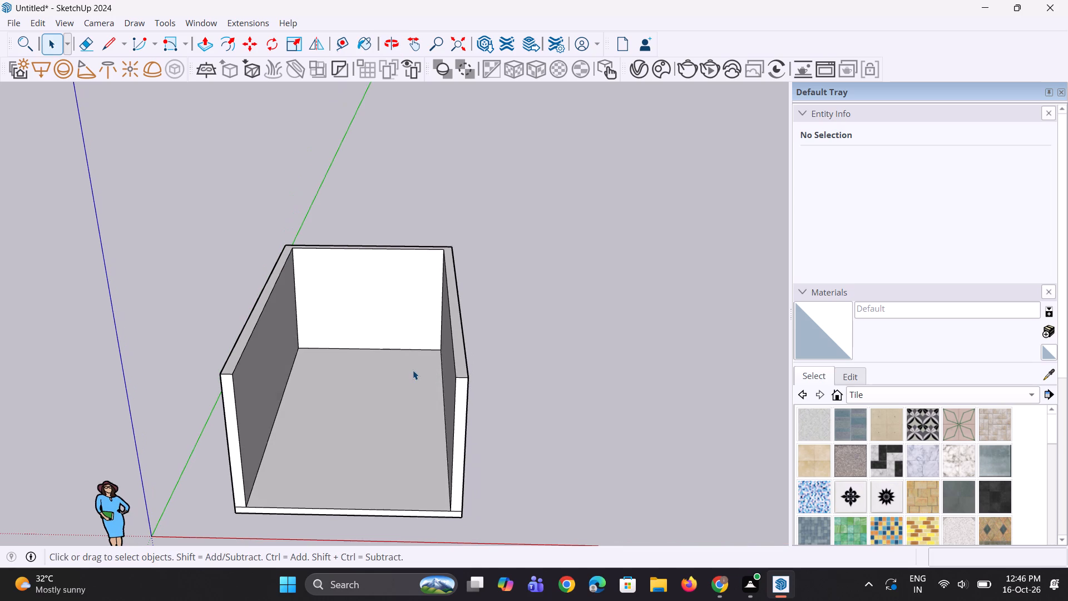
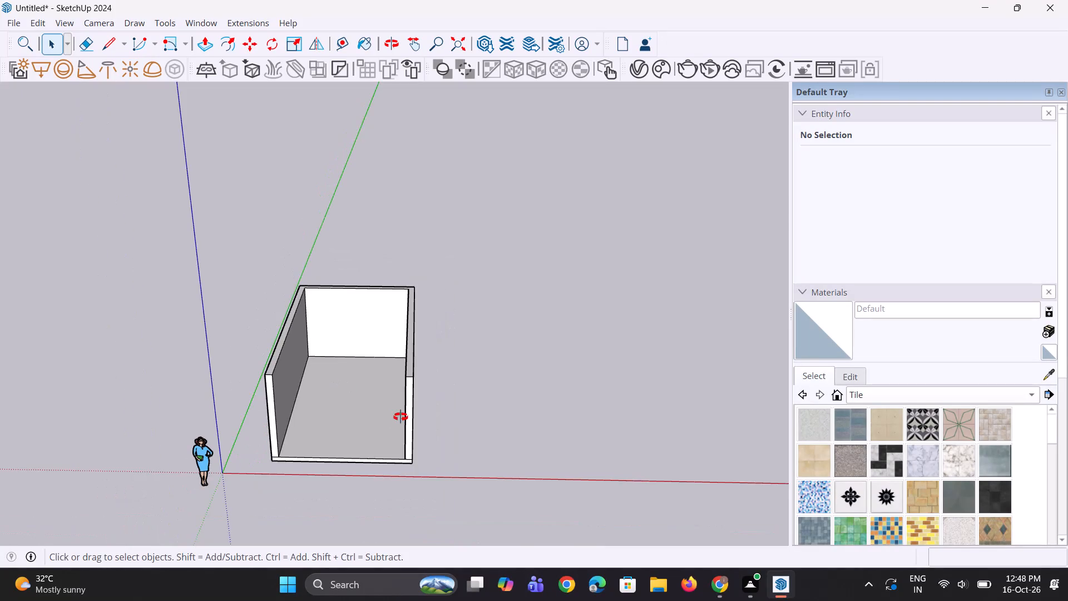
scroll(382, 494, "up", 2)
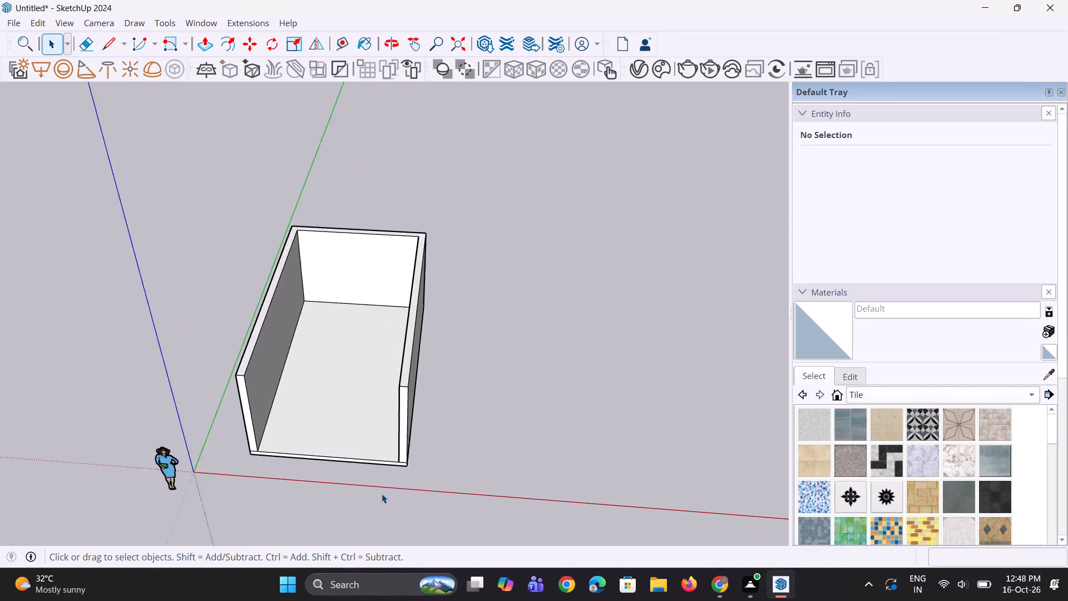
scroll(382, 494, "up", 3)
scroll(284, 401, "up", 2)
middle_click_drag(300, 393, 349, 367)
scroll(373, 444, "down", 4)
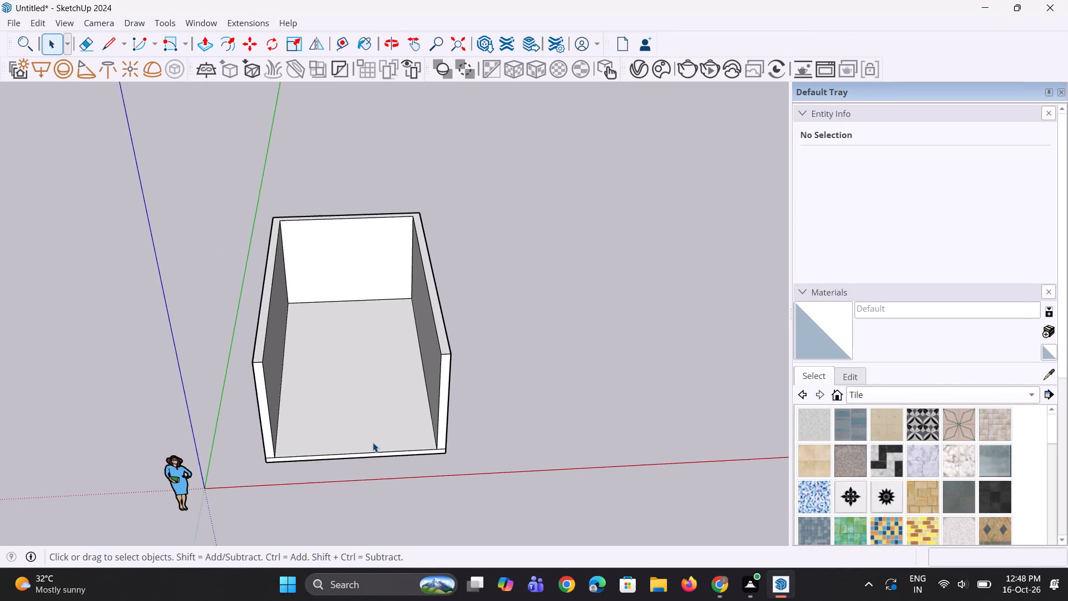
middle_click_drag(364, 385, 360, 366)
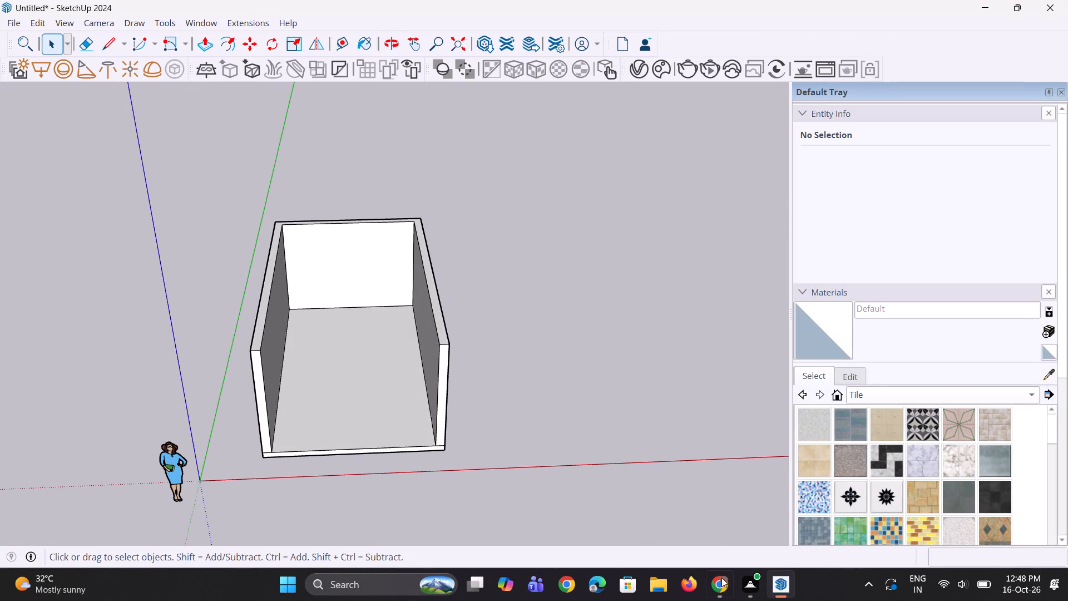
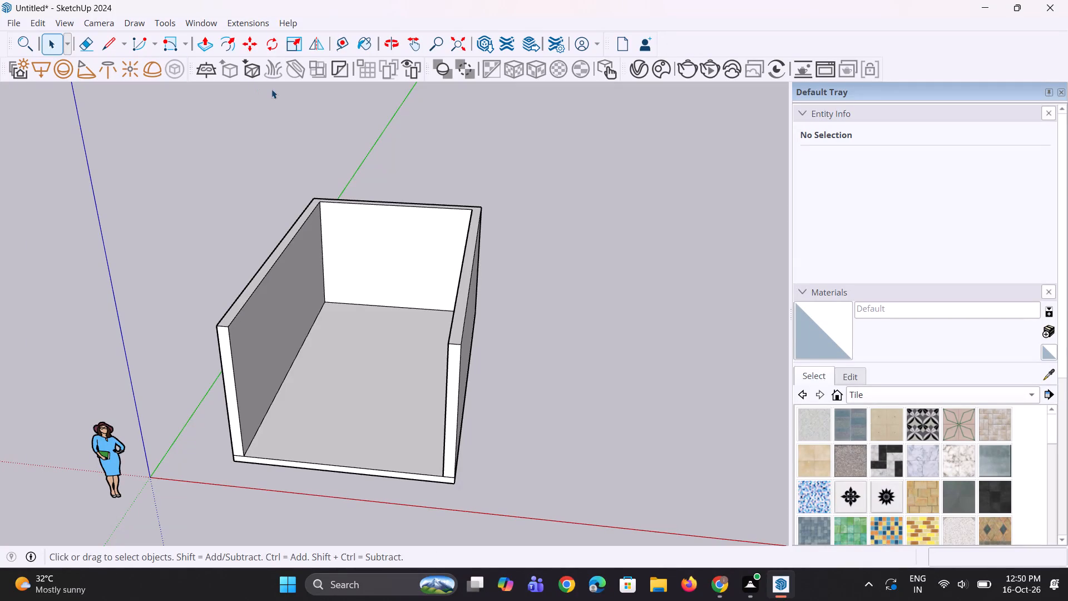
Examine the three-walled cafe shell and its floor slab from the open front.
middle_click_drag(378, 270, 357, 264)
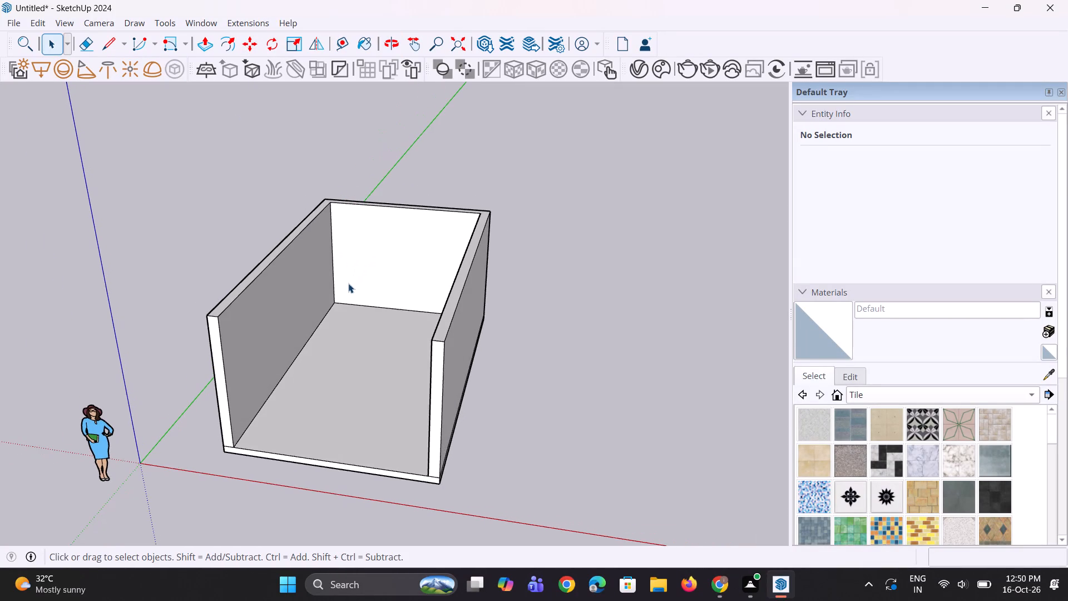
scroll(348, 283, "up", 5)
scroll(353, 268, "down", 5)
middle_click_drag(363, 259, 406, 285)
scroll(428, 369, "up", 5)
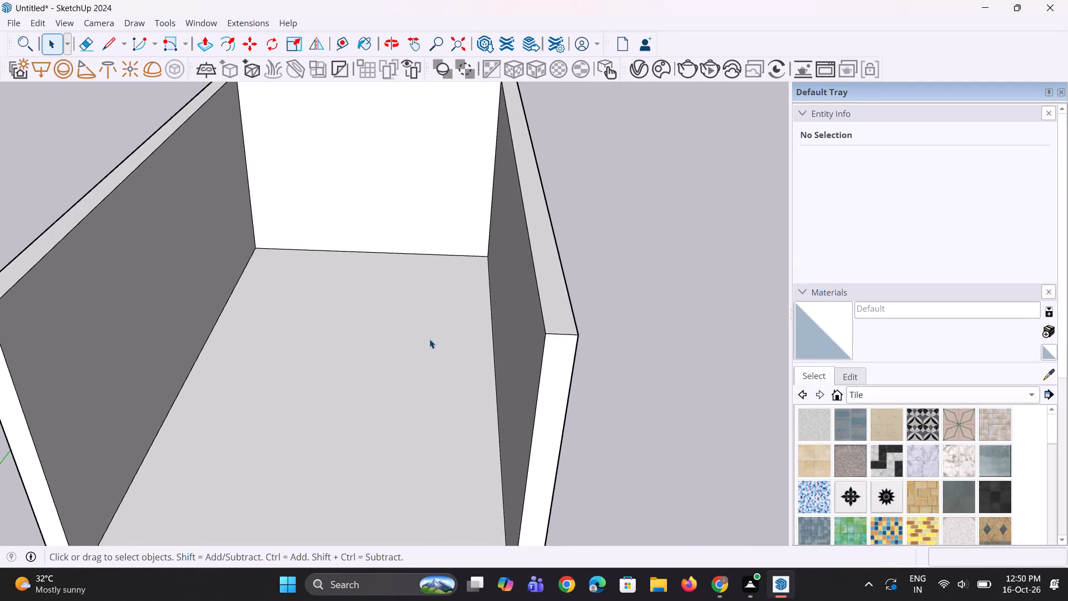
scroll(429, 339, "up", 2)
scroll(417, 238, "down", 6)
middle_click_drag(421, 310, 413, 284)
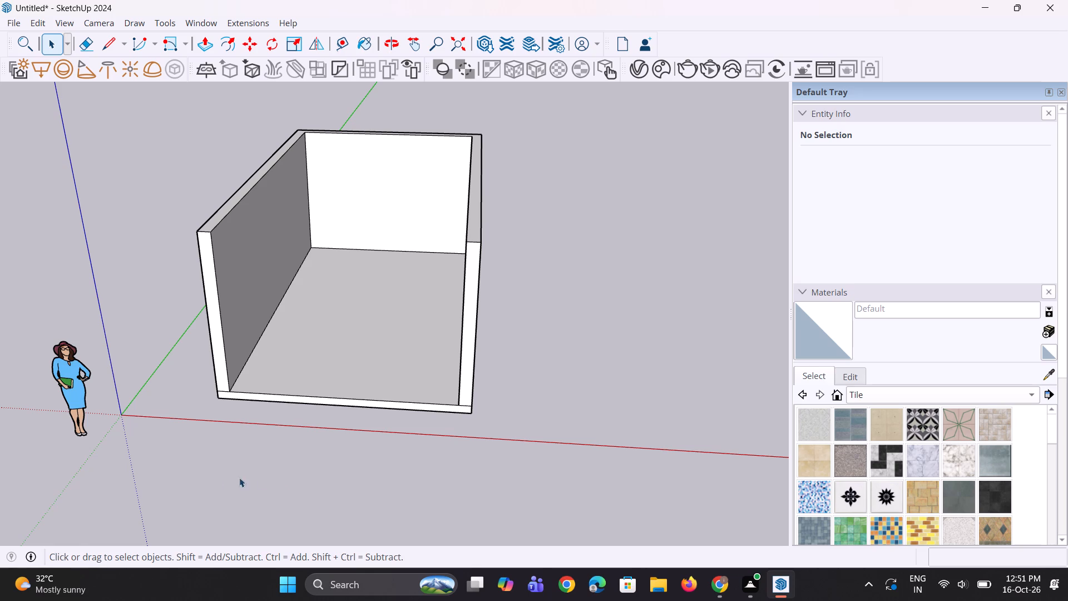
scroll(508, 410, "down", 4)
scroll(344, 366, "up", 3)
scroll(303, 456, "up", 3)
middle_click_drag(312, 454, 298, 445)
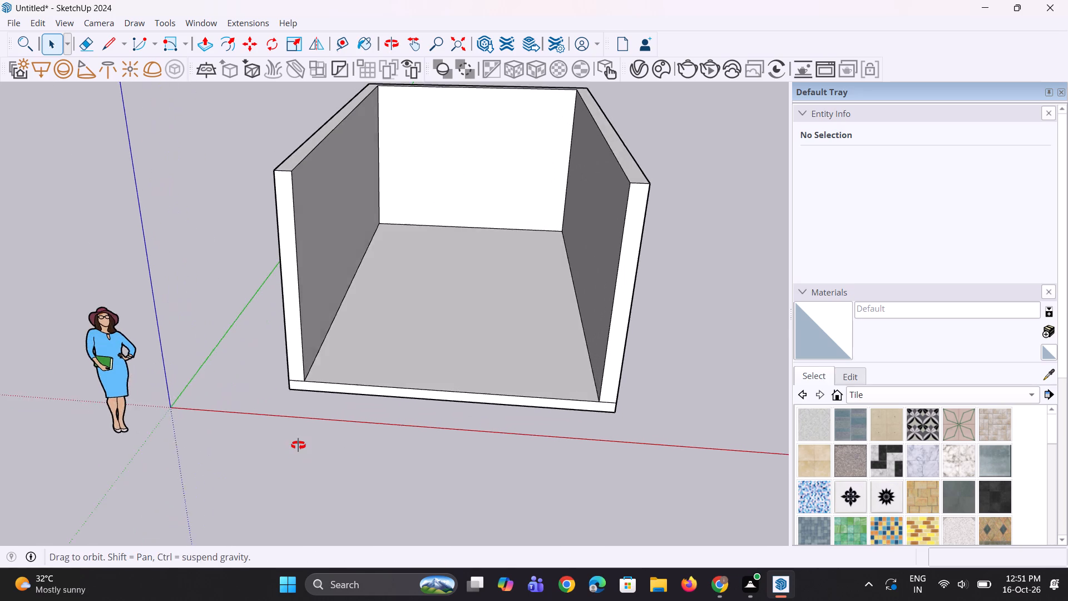
middle_click_drag(298, 445, 289, 445)
scroll(357, 239, "up", 3)
scroll(378, 279, "down", 4)
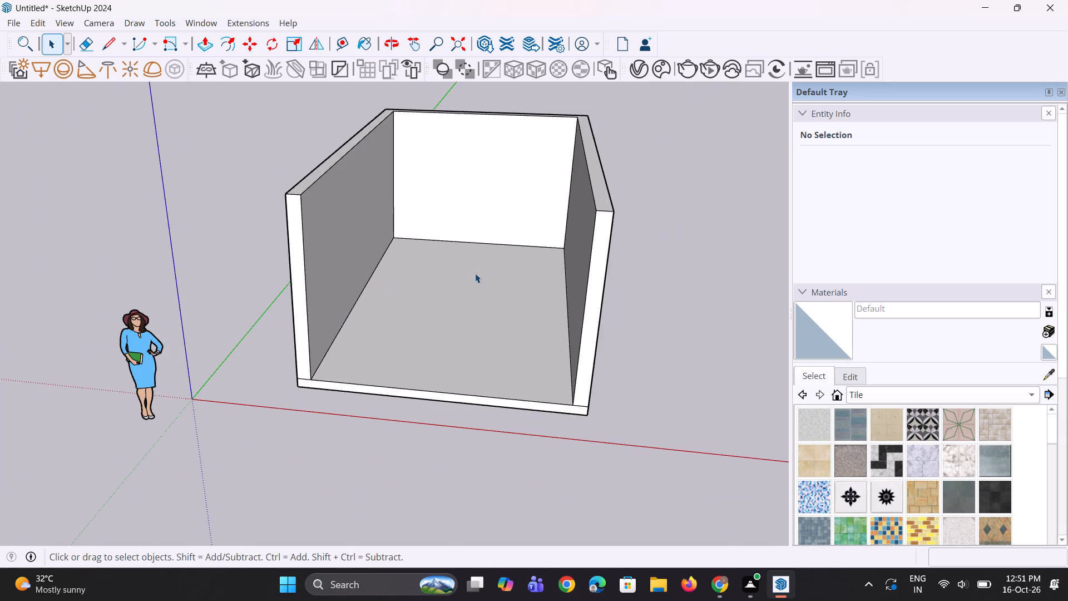
scroll(475, 273, "down", 3)
middle_click_drag(503, 272, 515, 278)
scroll(515, 278, "up", 3)
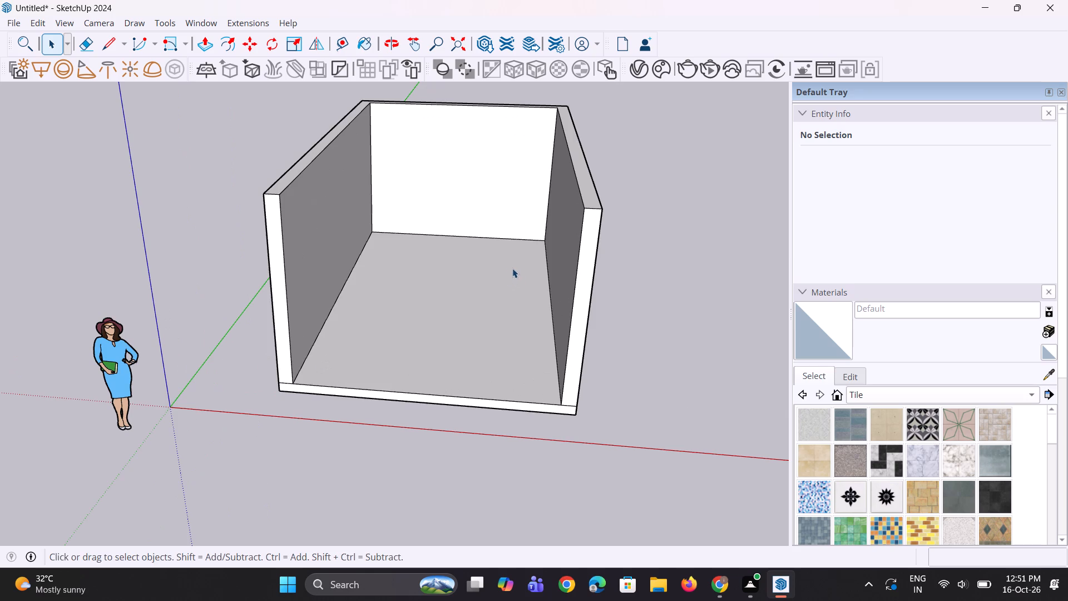
Push/Pull the slab's long edge outward about 3' 11", beyond the side wall farther from the origin.
middle_click_drag(507, 288, 343, 294)
key("p")
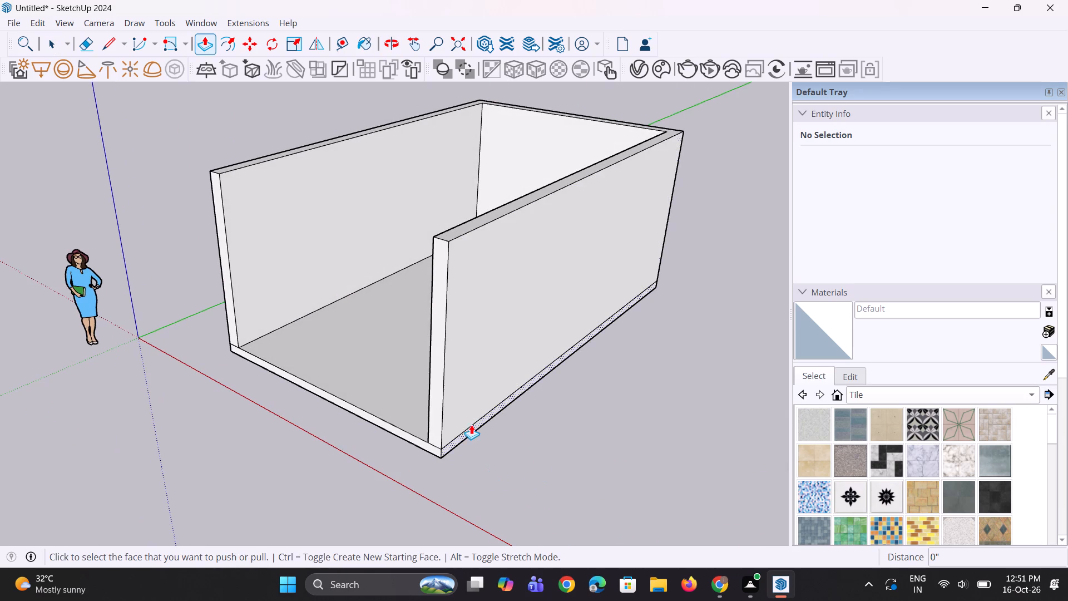
left_click(471, 430)
left_click(543, 466)
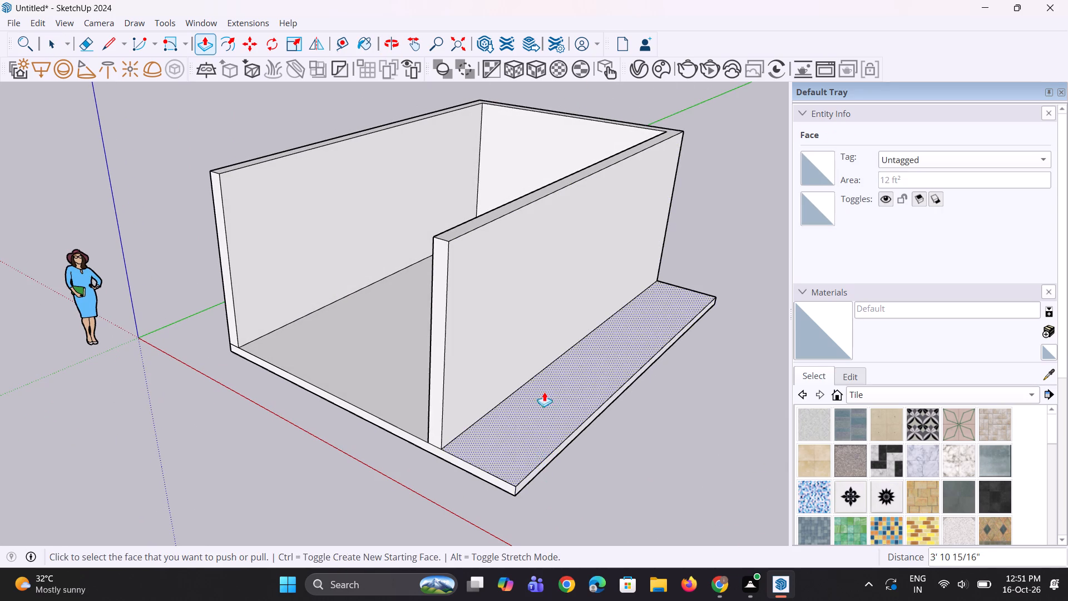
Shift that side wall outward, pulling its outer face flush with the extended slab edge and pushing its inner face about 4' 1/4".
left_click(507, 345)
left_click(515, 489)
middle_click_drag(368, 388, 622, 390)
left_click(563, 321)
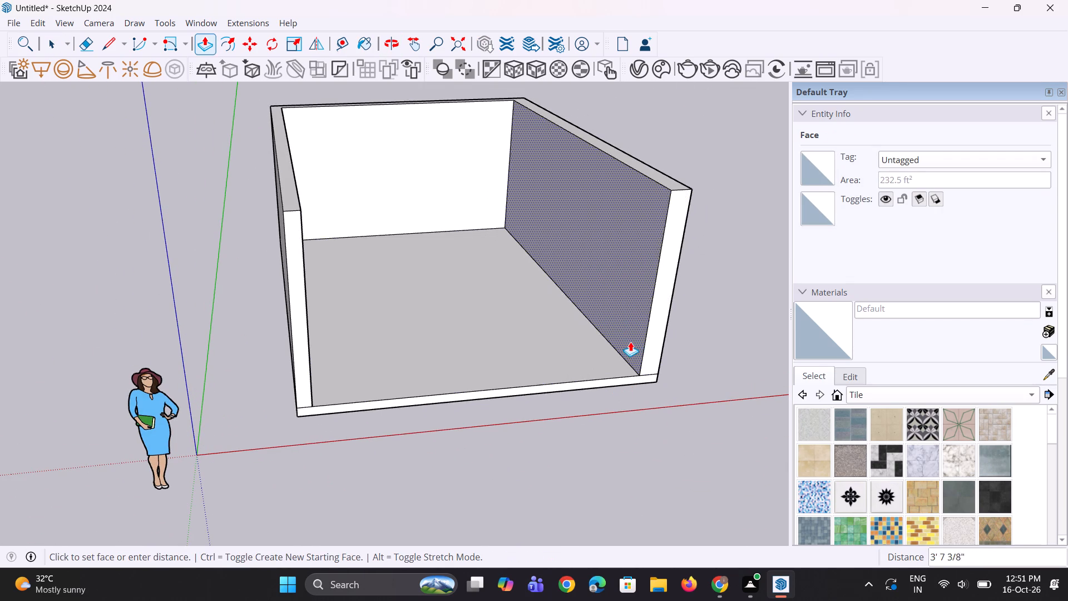
left_click(642, 378)
middle_click_drag(648, 373, 579, 377)
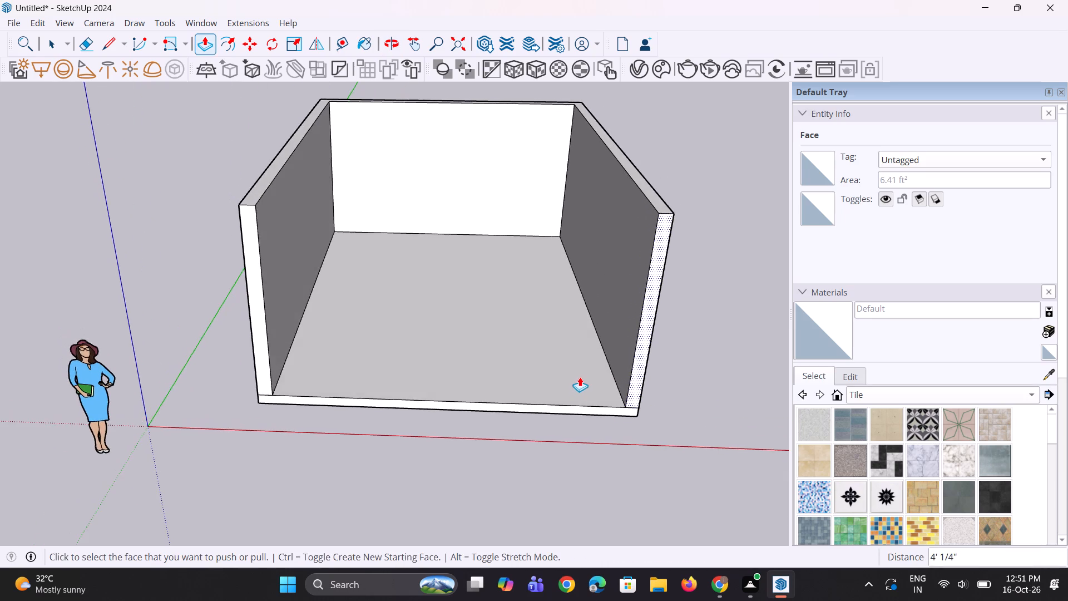
scroll(580, 377, "down", 5)
middle_click_drag(566, 337, 537, 336)
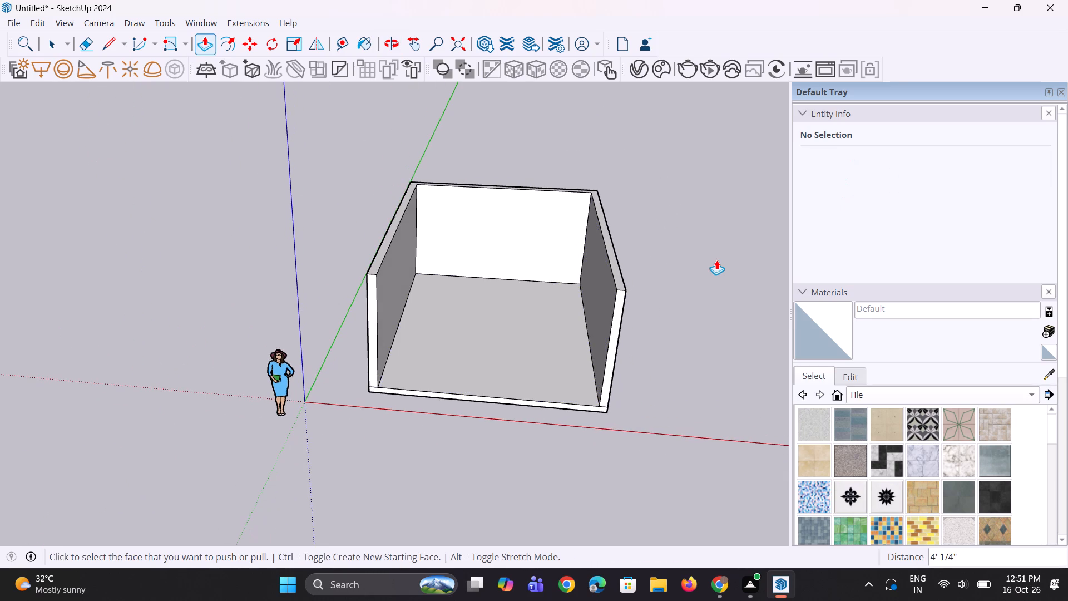
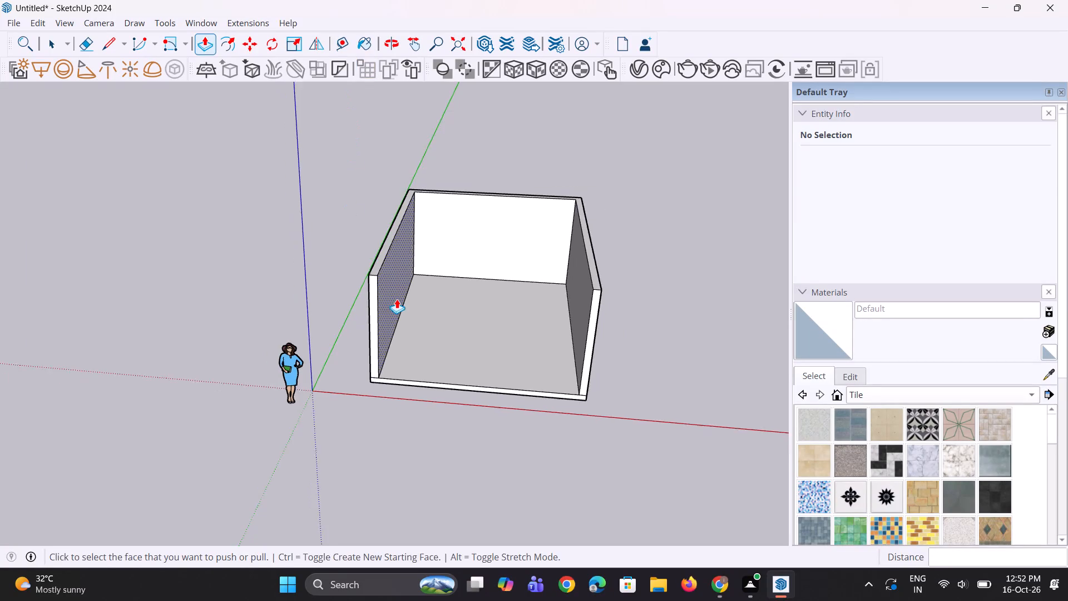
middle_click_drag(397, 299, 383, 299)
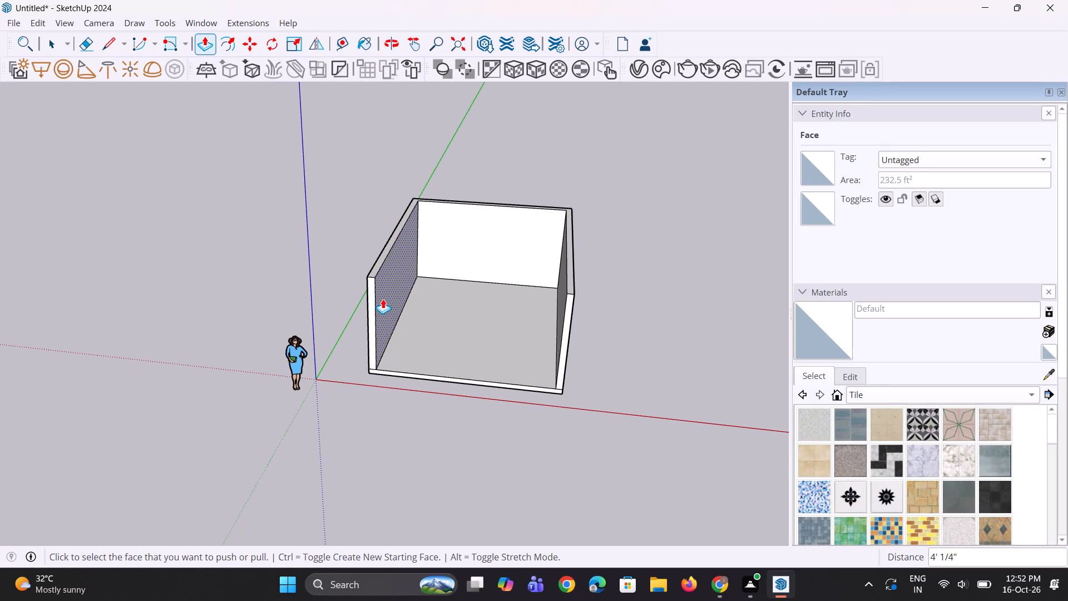
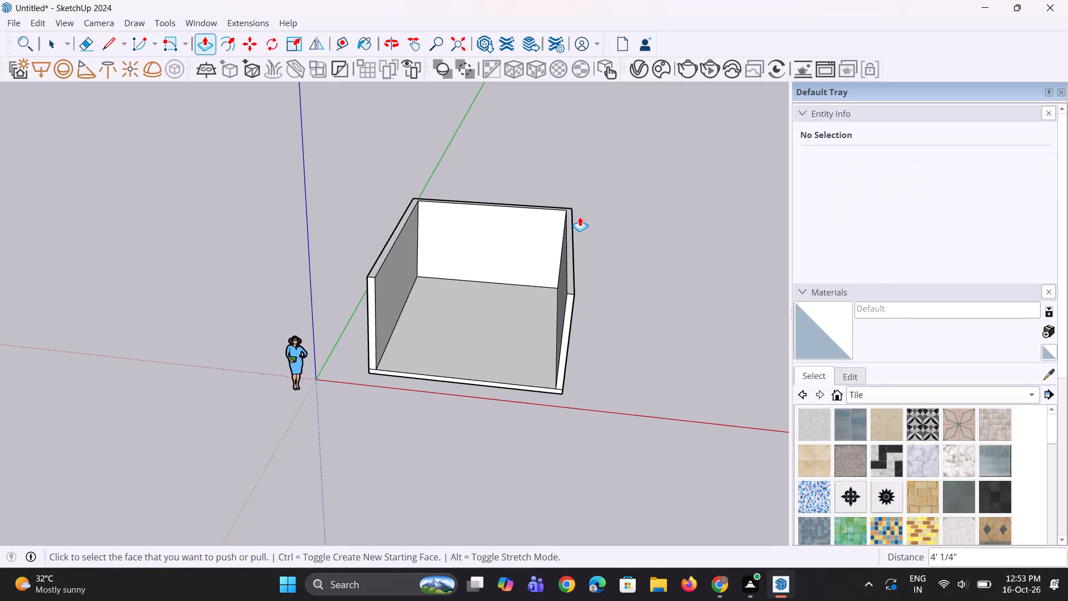
Push/Pull the inner face of the right side wall into the room by about 7 15/16".
scroll(398, 252, "down", 2)
middle_click_drag(496, 307, 543, 307)
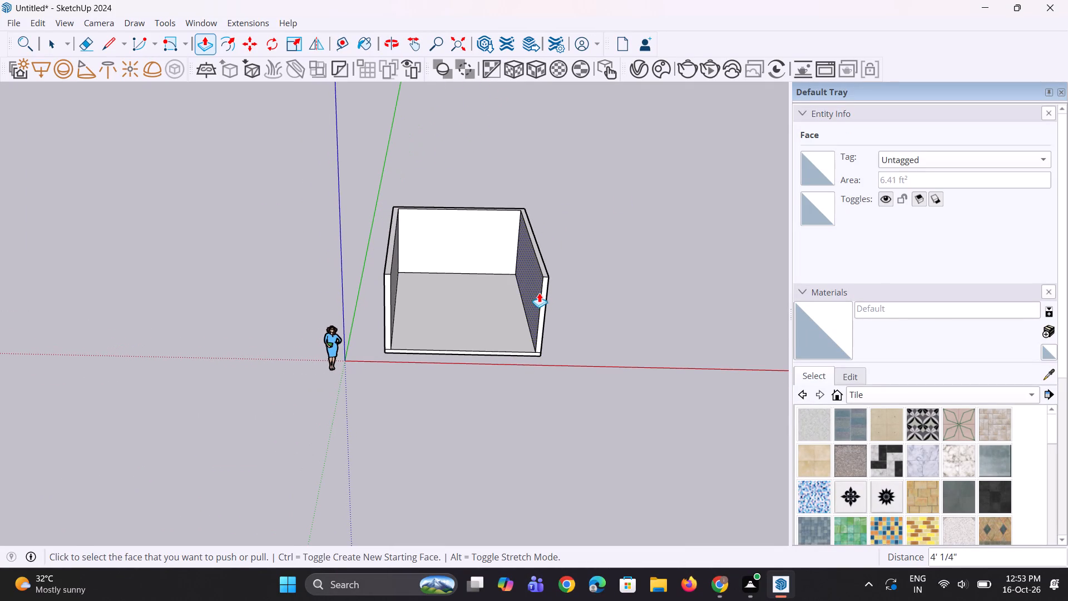
left_click(538, 292)
left_click(533, 292)
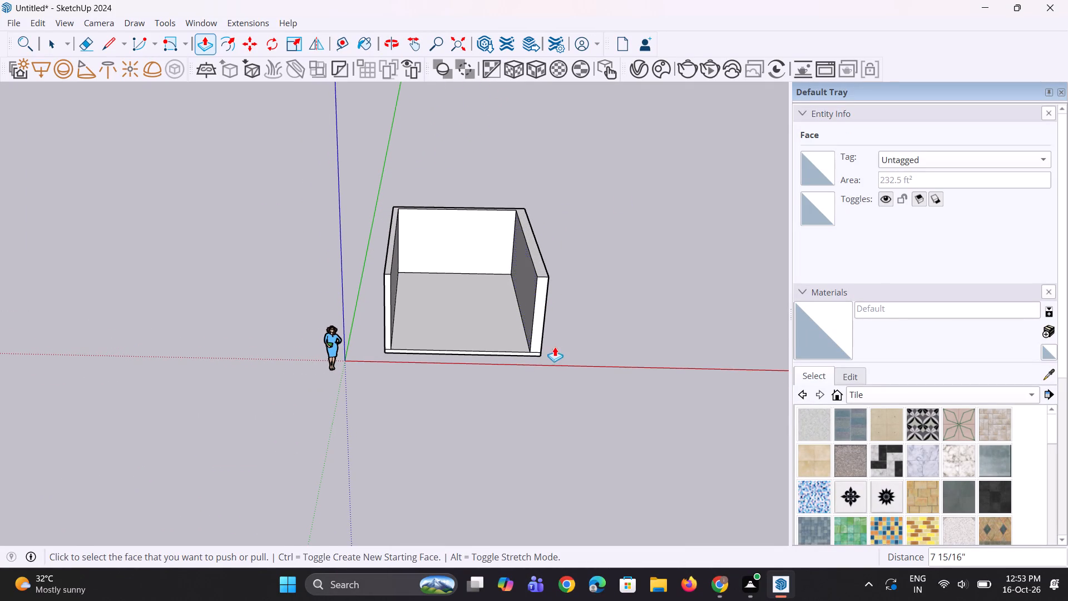
Push the outer face of the right side wall inward by 8".
middle_click_drag(555, 347, 378, 304)
left_click(483, 317)
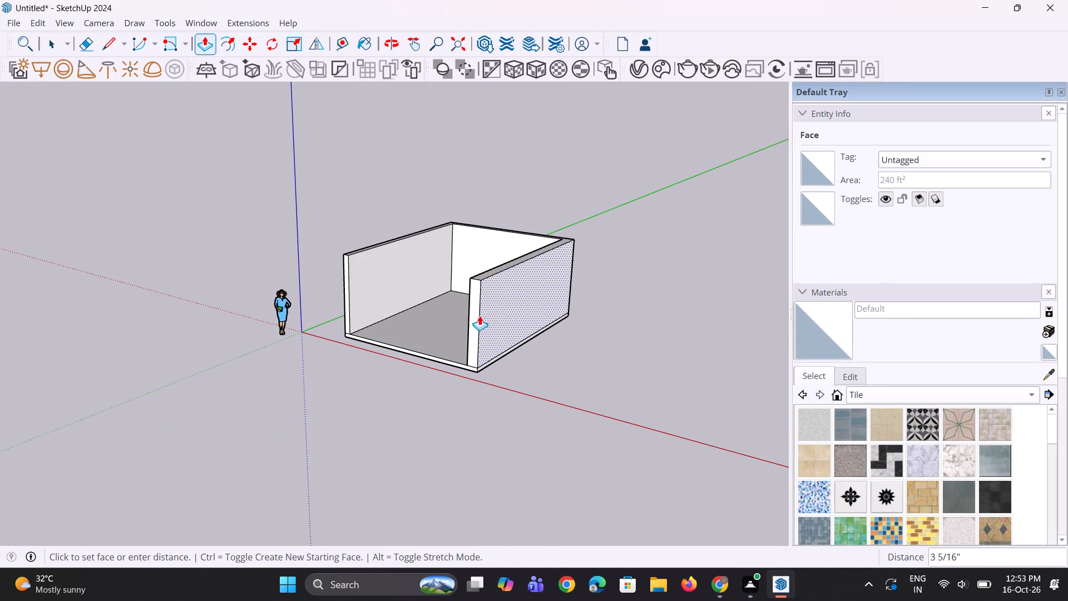
left_click(478, 314)
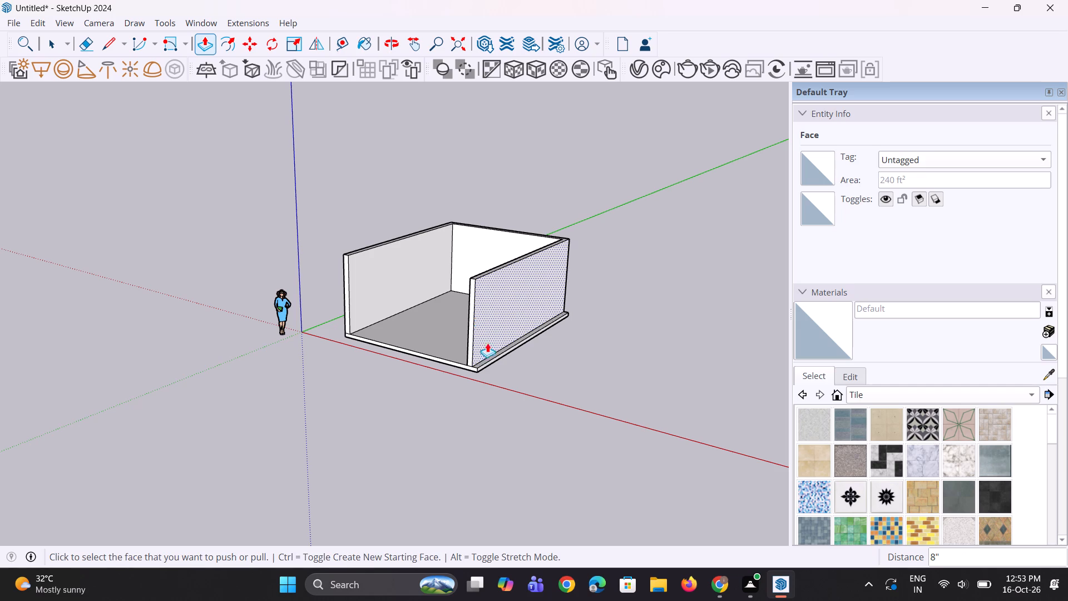
Push the floor slab's protruding side face in by 8" so it is flush with the right side wall's outer face.
scroll(491, 357, "up", 2)
left_click(495, 360)
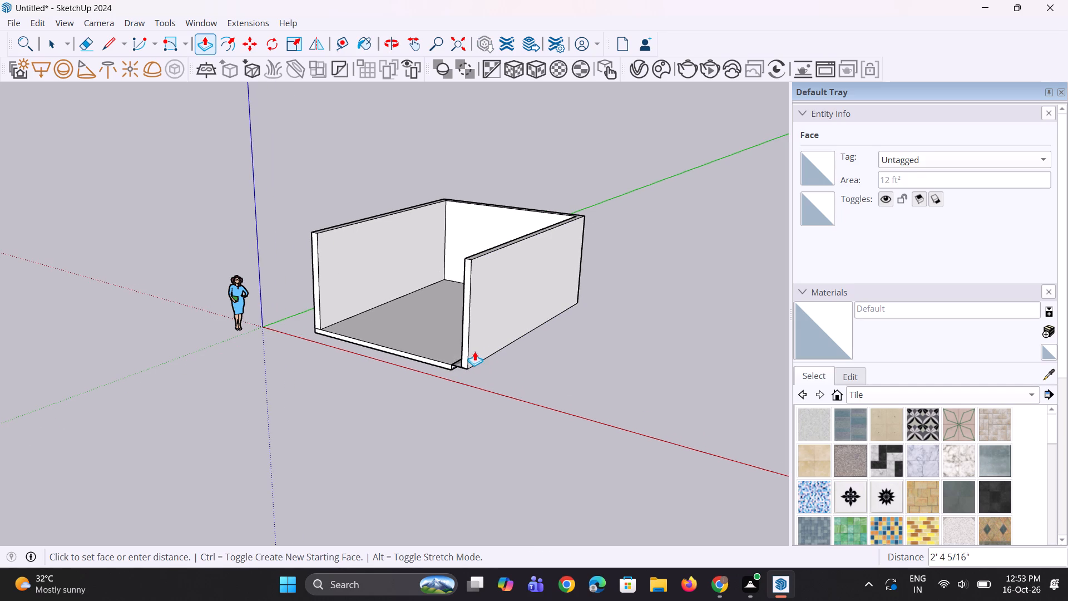
left_click(468, 327)
middle_click_drag(464, 358, 722, 442)
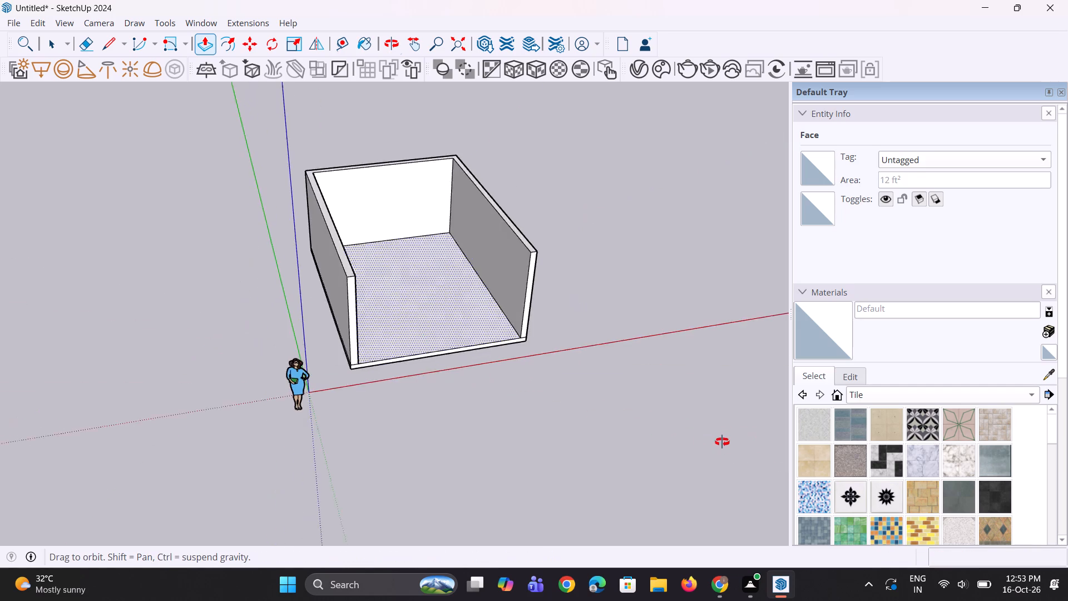
middle_click_drag(722, 442, 627, 406)
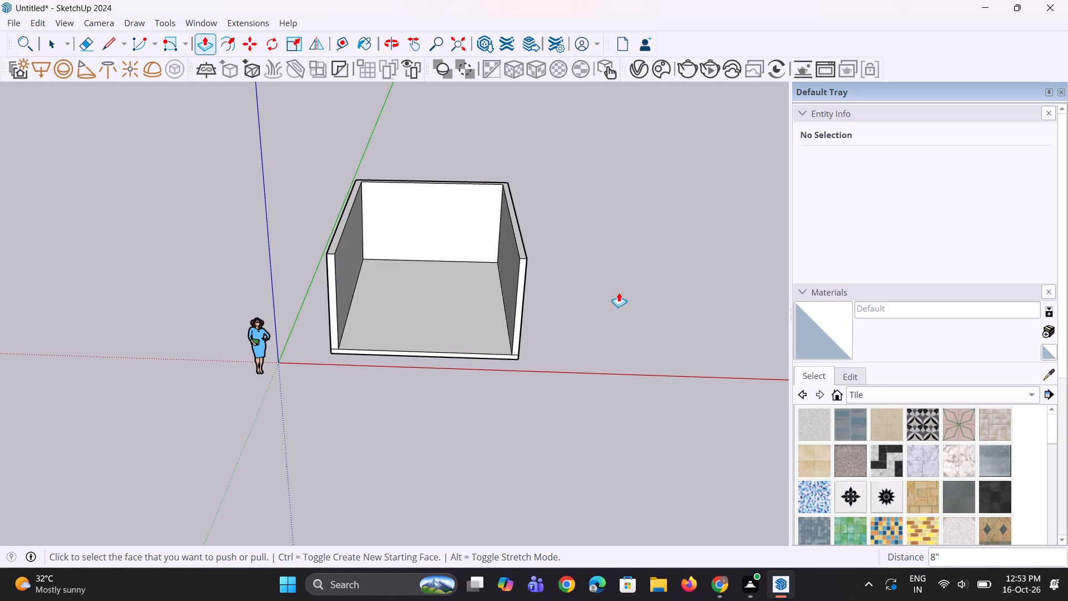
Pull the back wall's inner face into the room by 2' 3 3/4" as a new face, keeping the starting face.
middle_click_drag(454, 234, 432, 235)
scroll(424, 258, "up", 4)
scroll(507, 266, "down", 3)
scroll(480, 255, "up", 1)
middle_click_drag(480, 255, 443, 257)
left_click(472, 247)
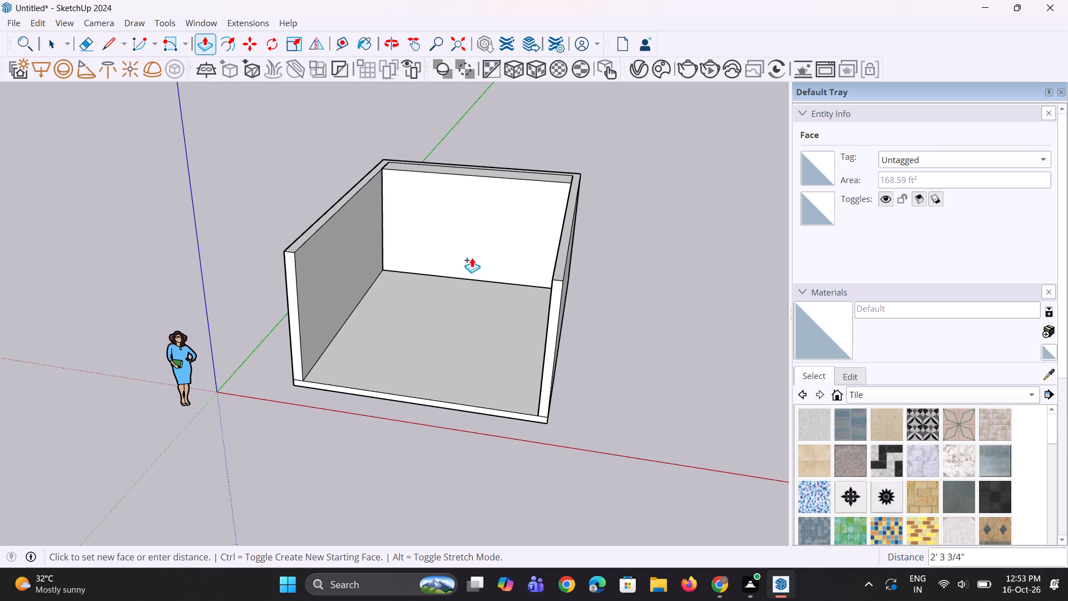
left_click(472, 258)
middle_click_drag(476, 189, 500, 239)
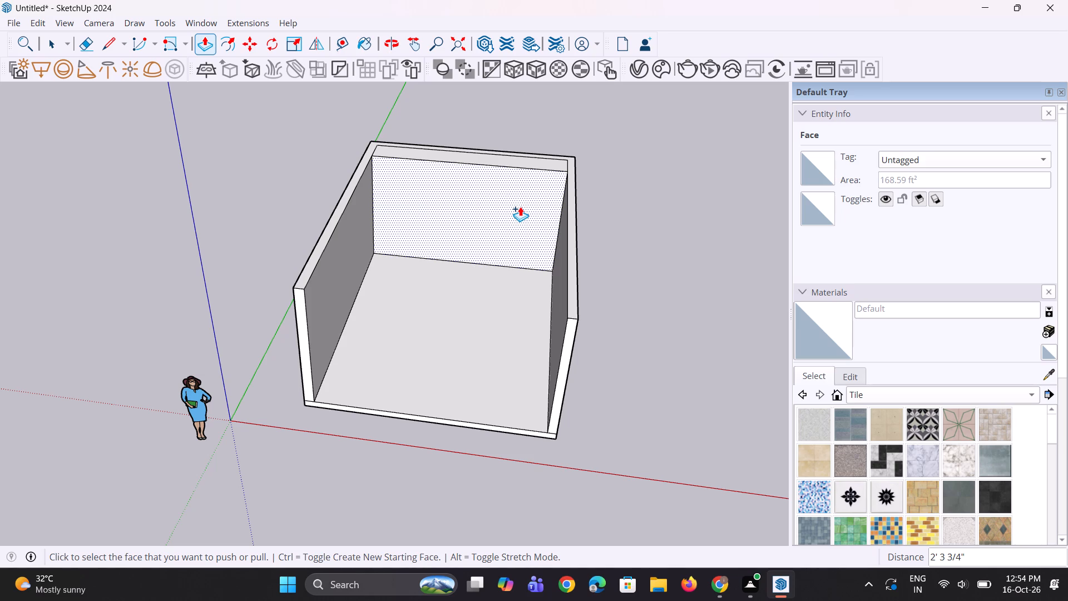
key("space")
key("space")
key("space")
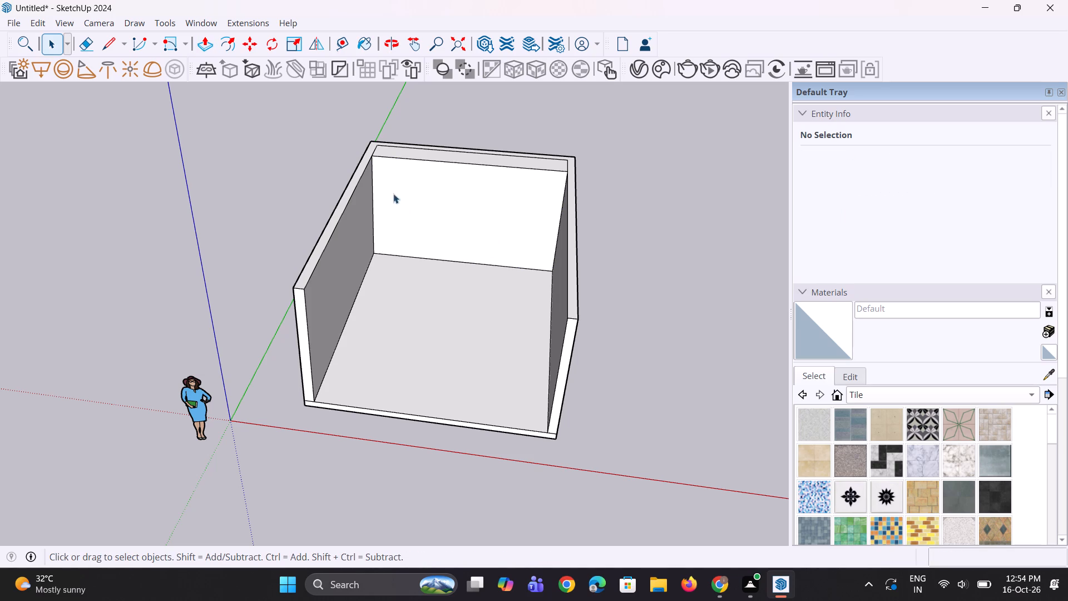
Copy the back wall's left vertical corner edge about 2' 1 7/8" along the wall towards the right side wall.
scroll(375, 221, "up", 1)
middle_click_drag(375, 221, 383, 201)
scroll(356, 224, "up", 2)
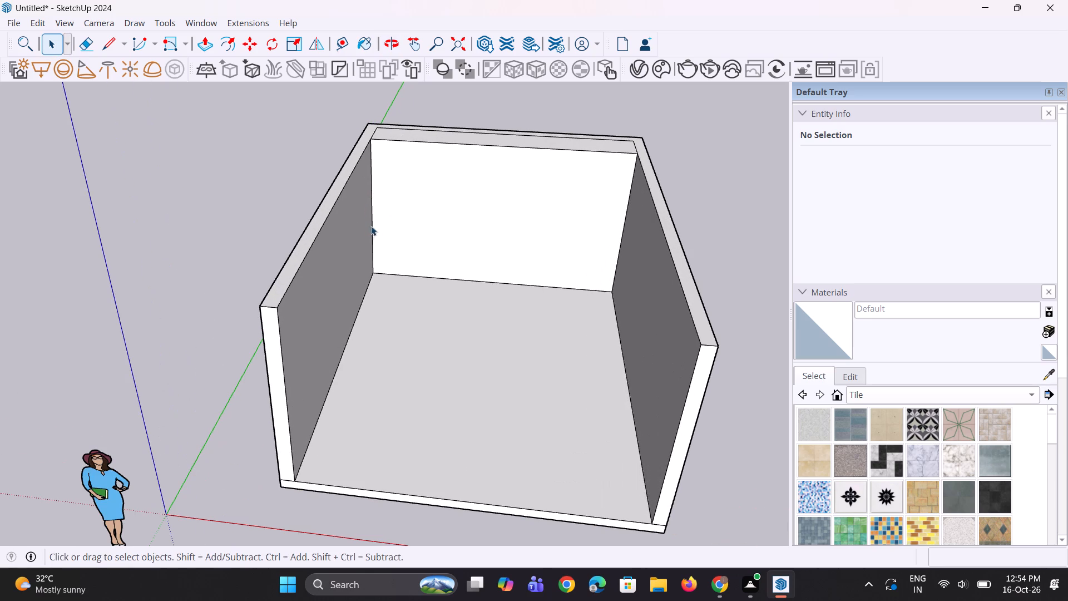
left_click(373, 227)
scroll(384, 300, "up", 1)
key("m")
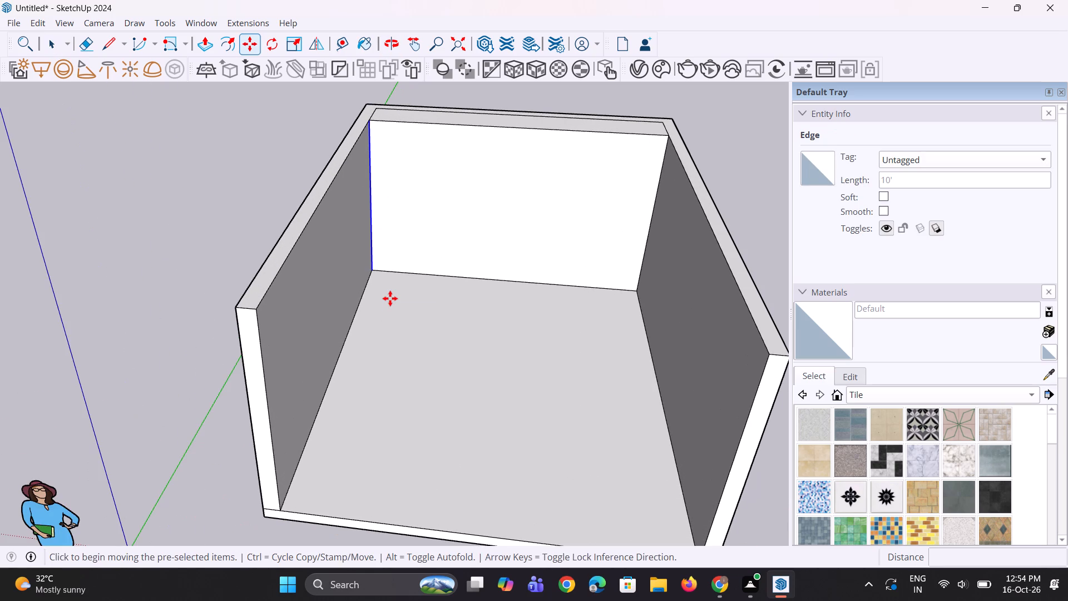
left_click(377, 269)
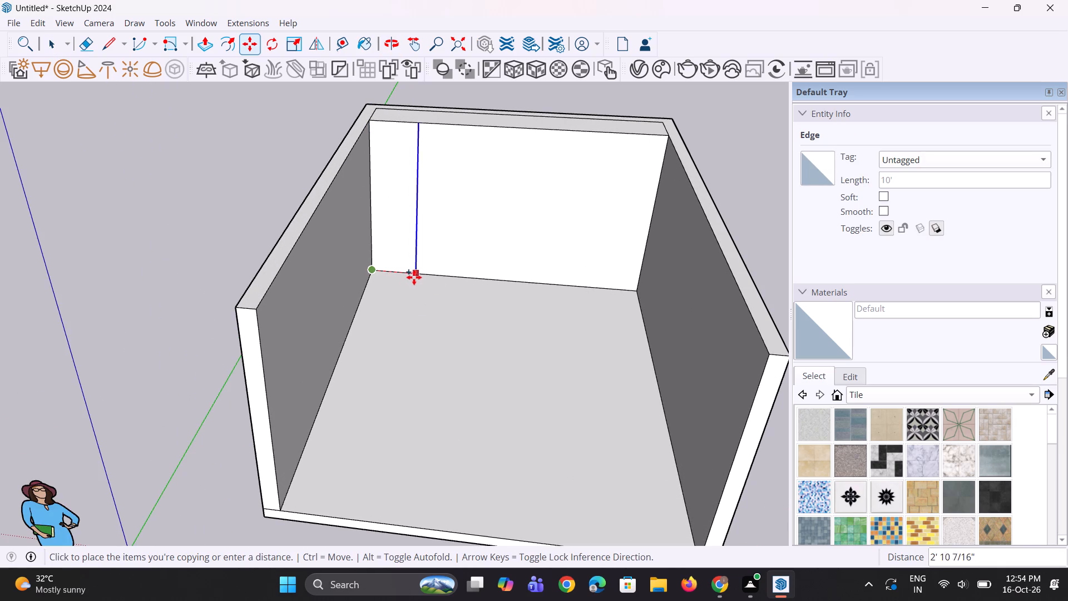
left_click(405, 273)
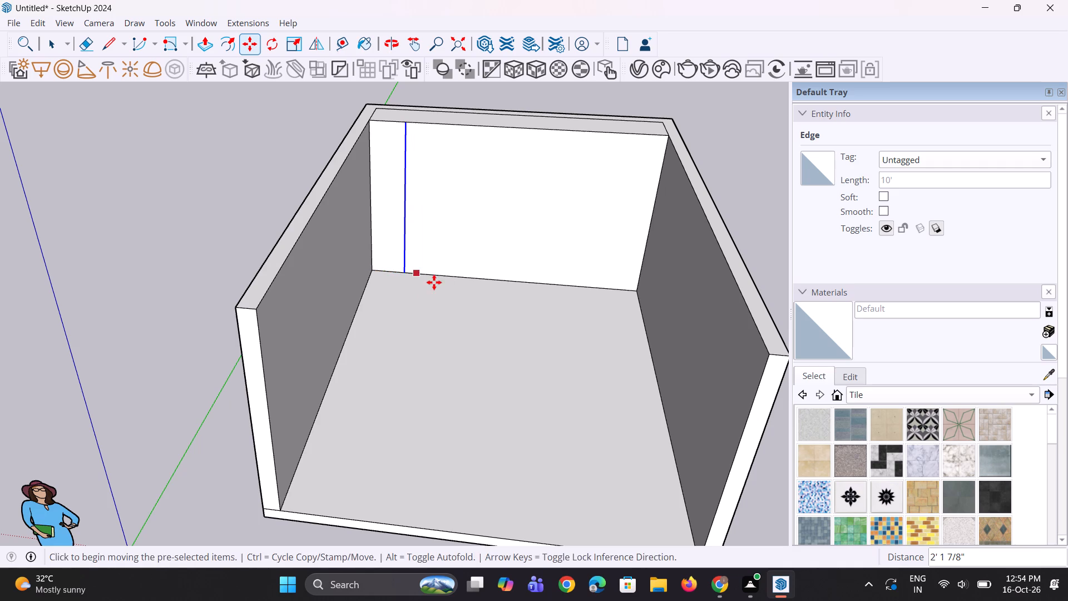
middle_click_drag(438, 275, 418, 250)
key("space")
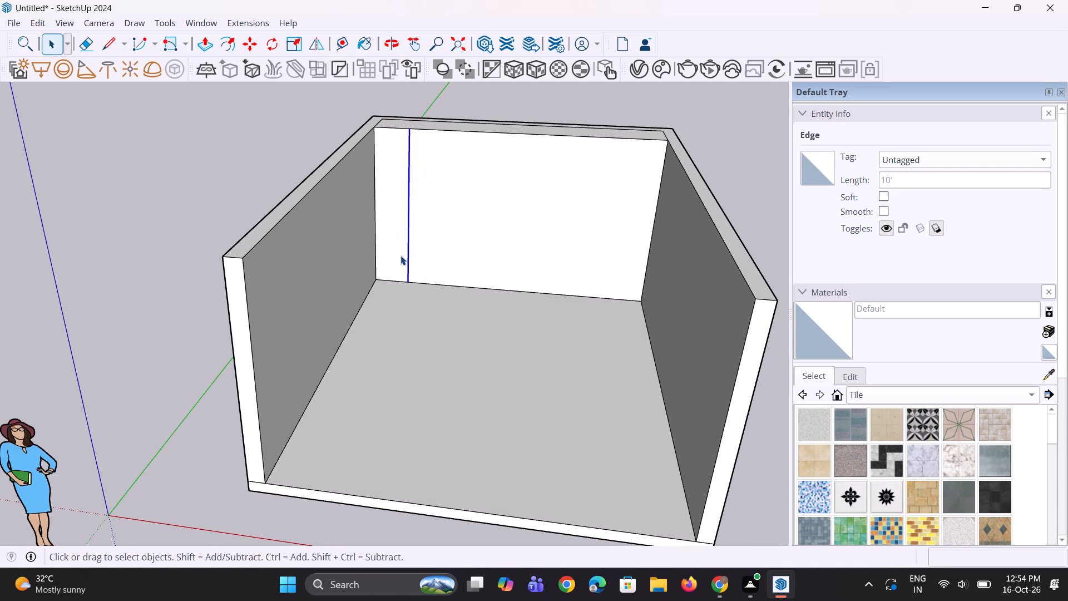
Copy the new vertical edge about 11' 7" further along the back wall towards the right side wall.
key("m")
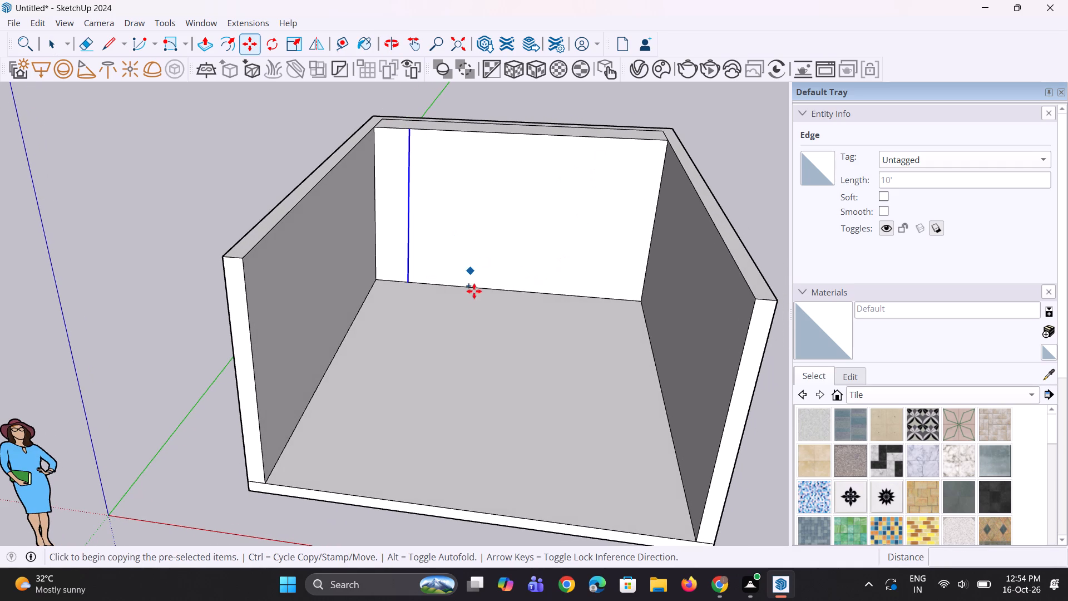
left_click_drag(410, 285, 415, 288)
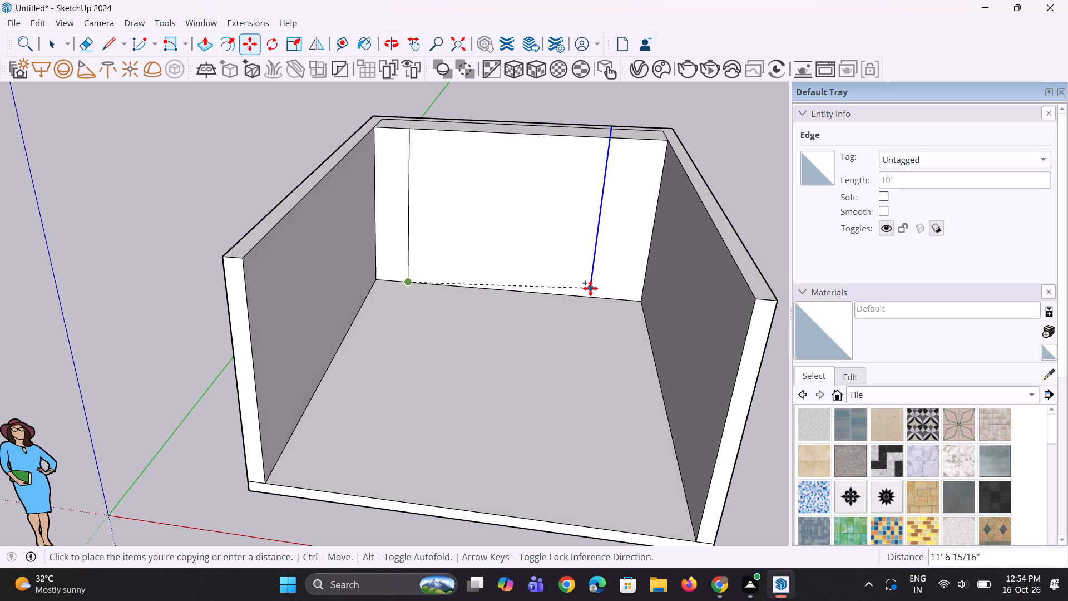
left_click(591, 294)
Move the second vertical edge about 1' 4 5/16" back towards the first one along the base of the back wall.
middle_click_drag(576, 299, 559, 264)
scroll(602, 284, "up", 4)
left_click(598, 319)
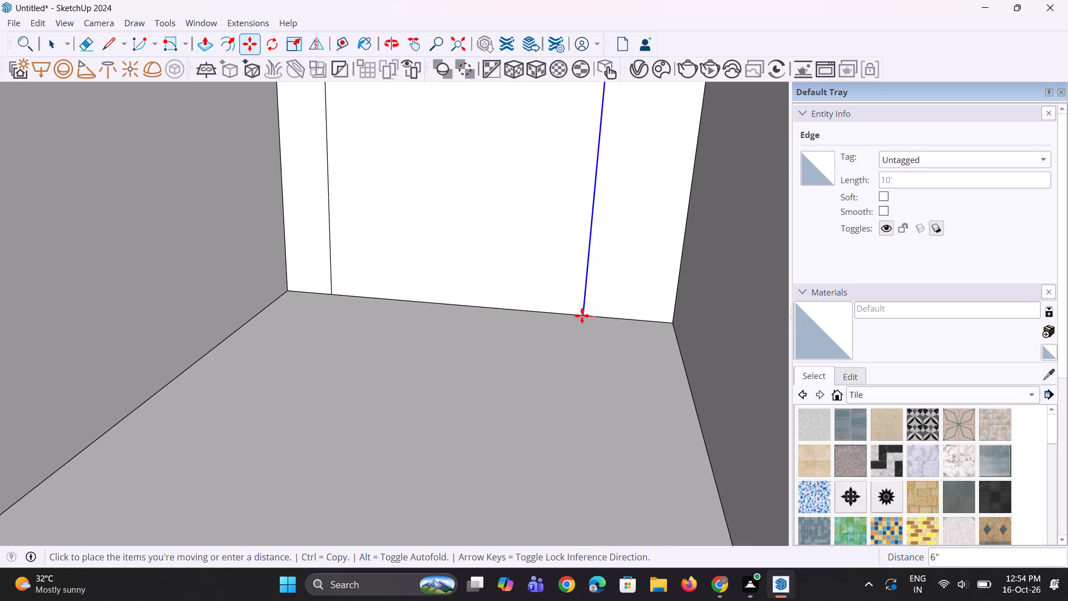
left_click(562, 312)
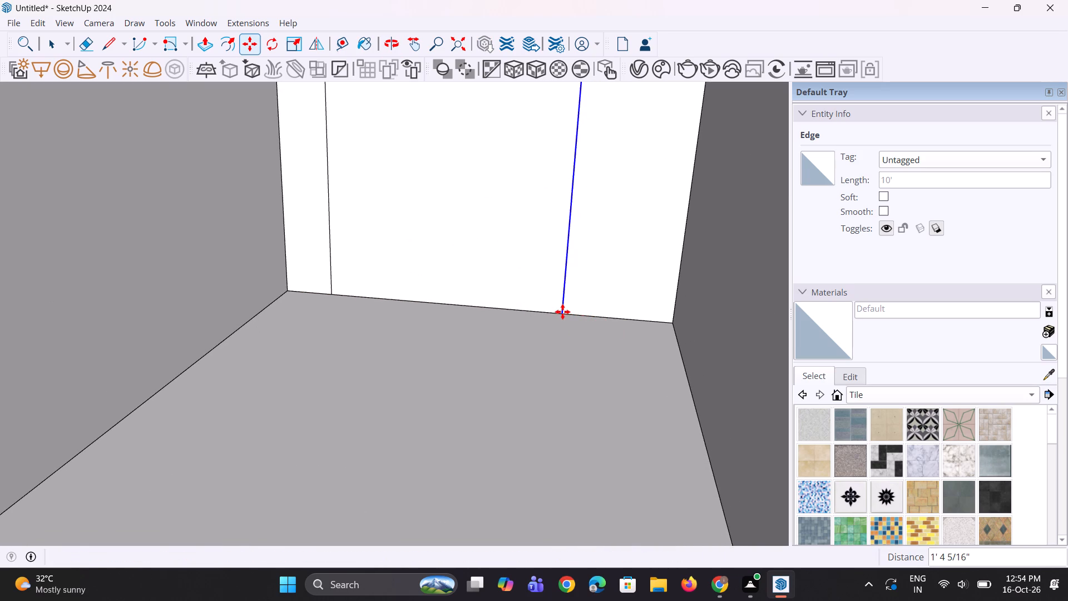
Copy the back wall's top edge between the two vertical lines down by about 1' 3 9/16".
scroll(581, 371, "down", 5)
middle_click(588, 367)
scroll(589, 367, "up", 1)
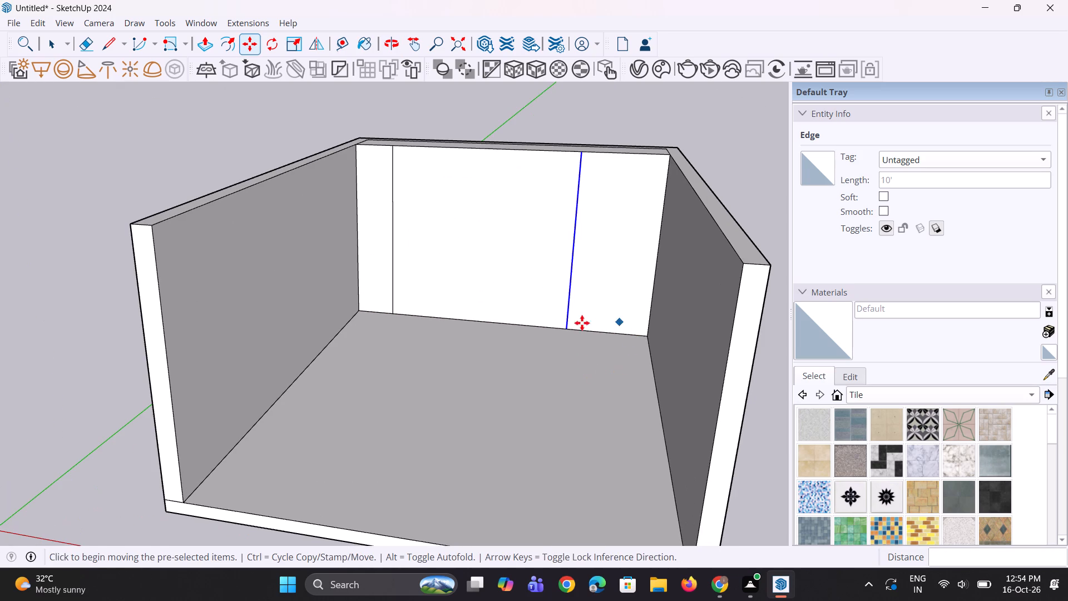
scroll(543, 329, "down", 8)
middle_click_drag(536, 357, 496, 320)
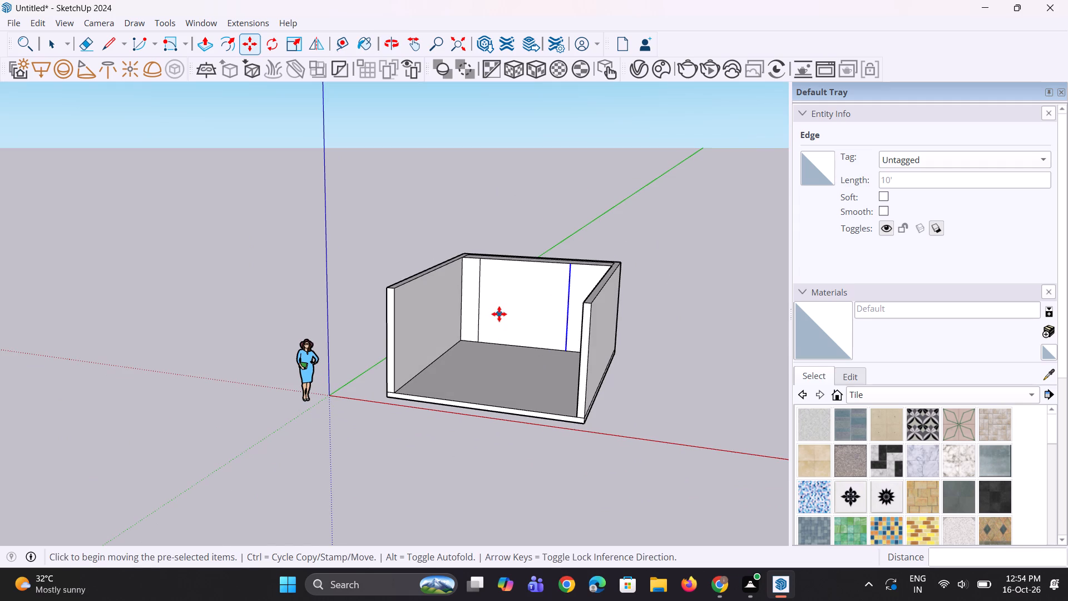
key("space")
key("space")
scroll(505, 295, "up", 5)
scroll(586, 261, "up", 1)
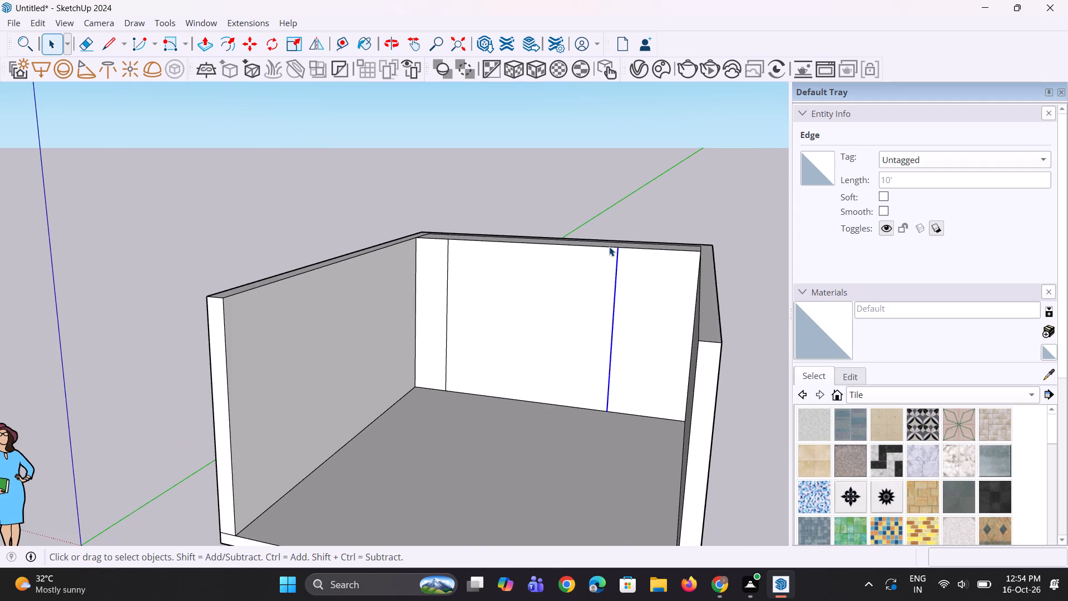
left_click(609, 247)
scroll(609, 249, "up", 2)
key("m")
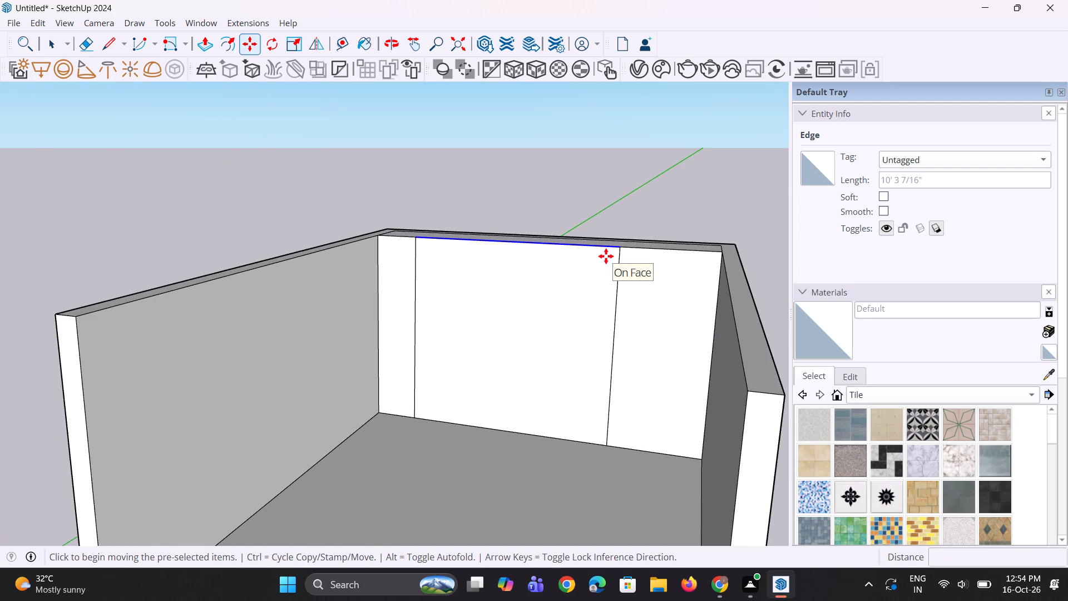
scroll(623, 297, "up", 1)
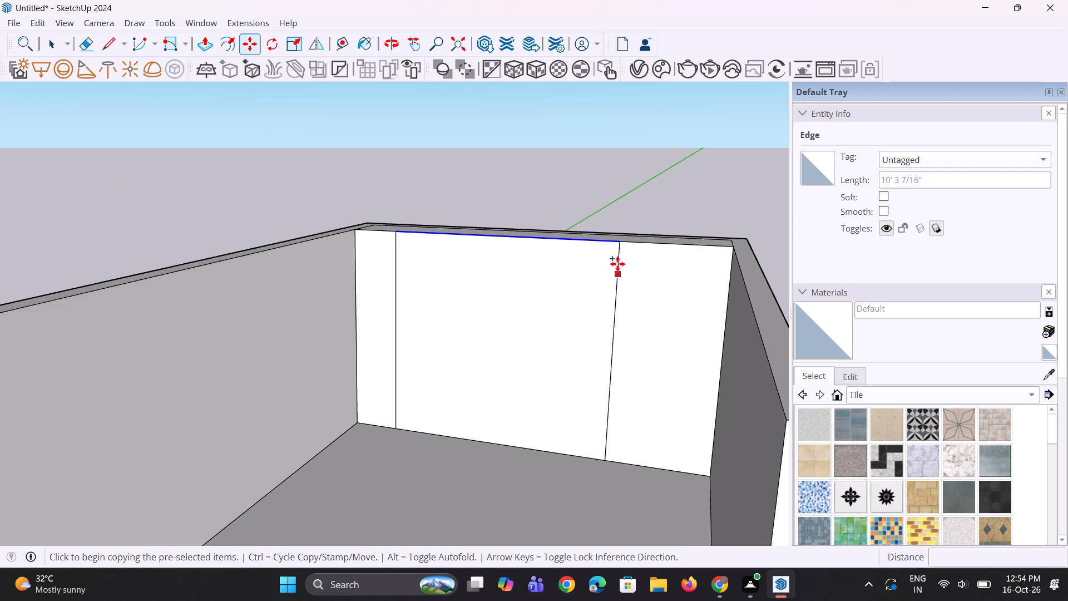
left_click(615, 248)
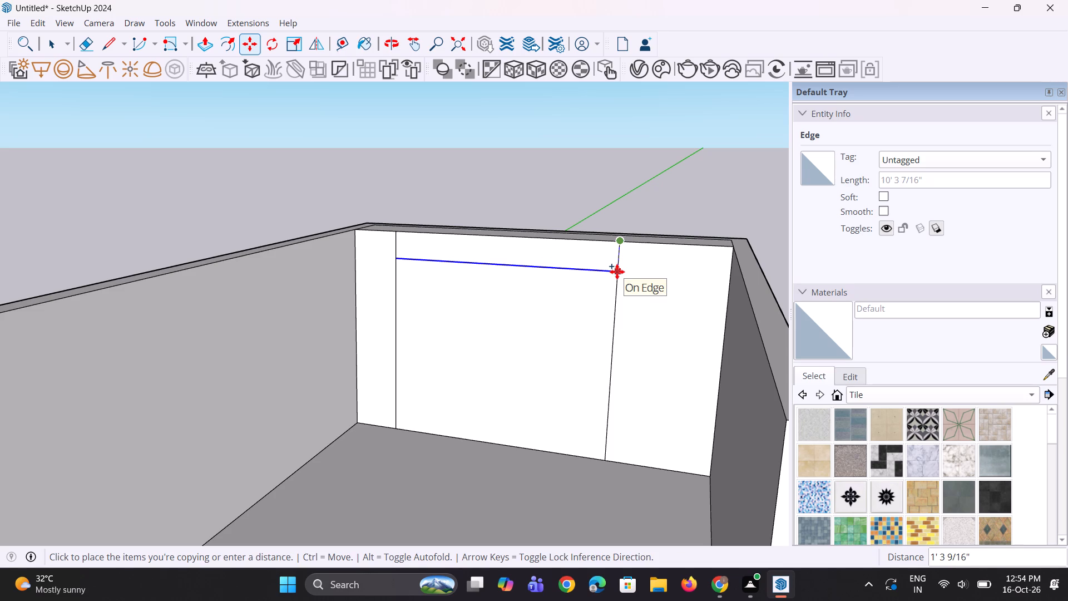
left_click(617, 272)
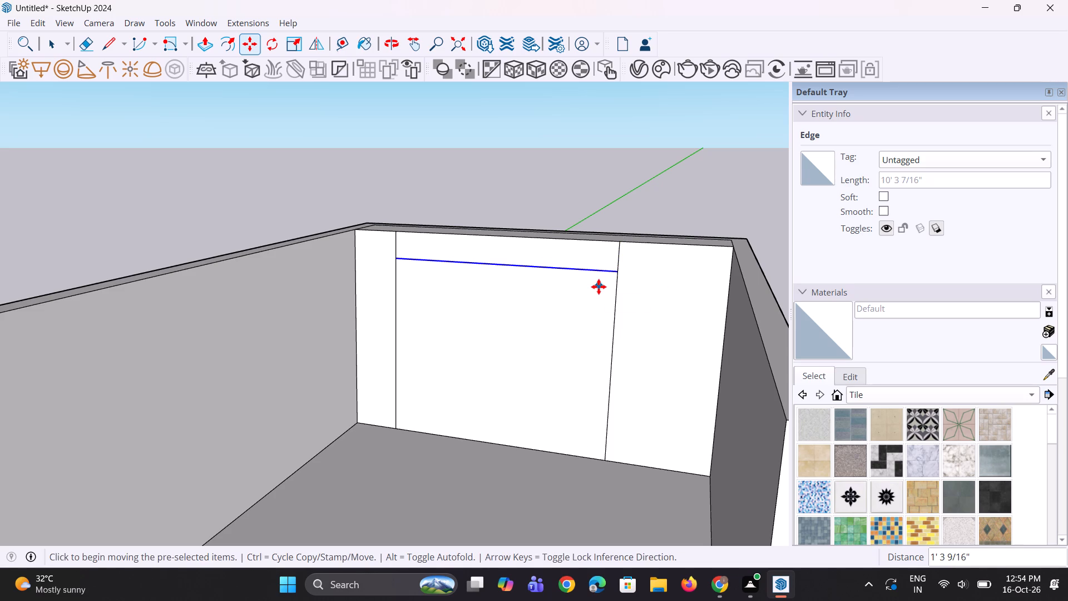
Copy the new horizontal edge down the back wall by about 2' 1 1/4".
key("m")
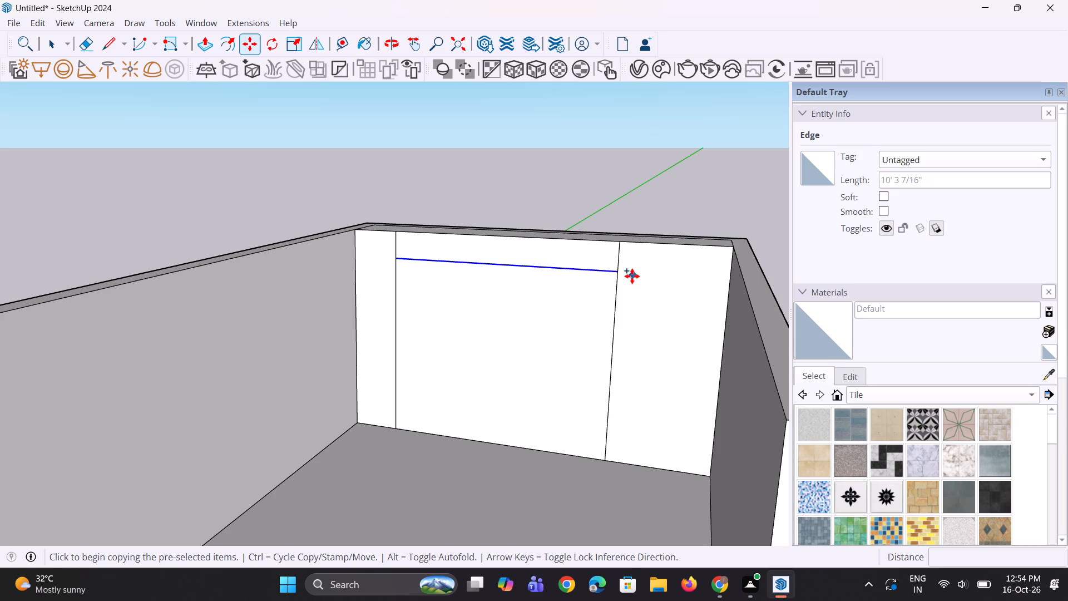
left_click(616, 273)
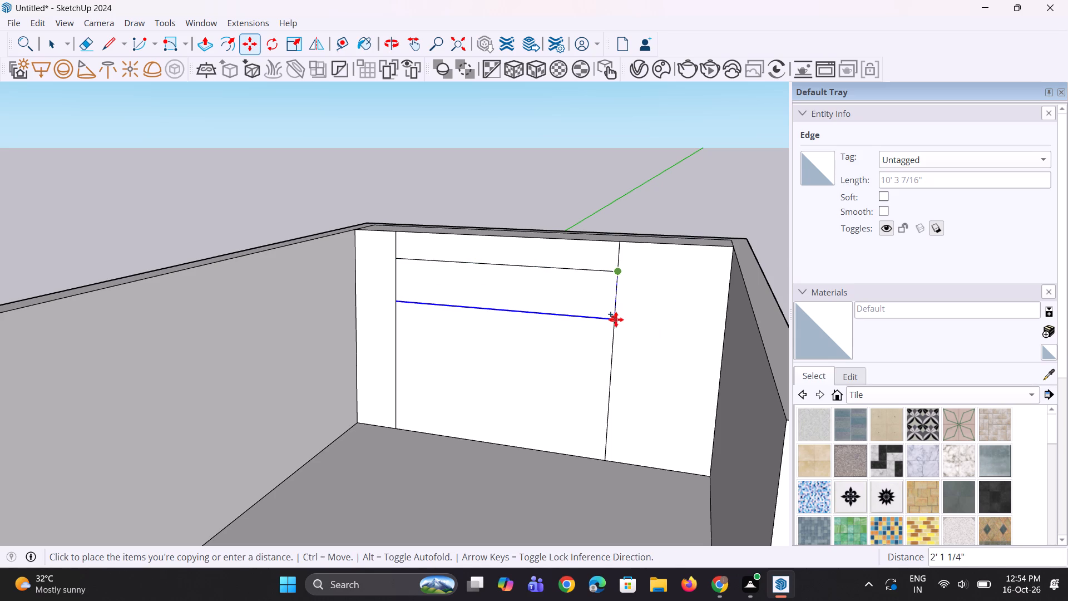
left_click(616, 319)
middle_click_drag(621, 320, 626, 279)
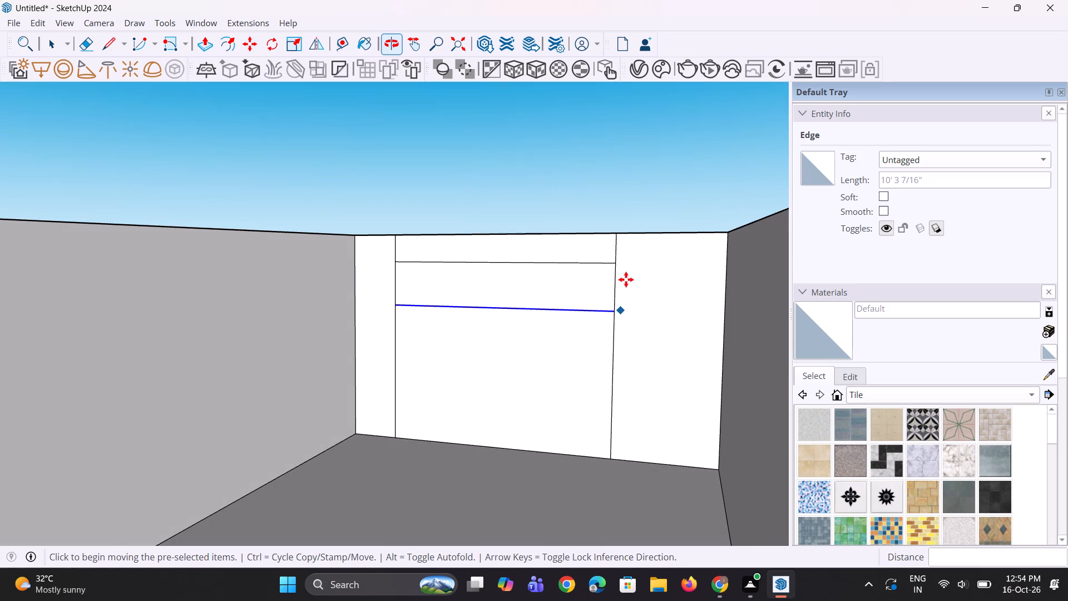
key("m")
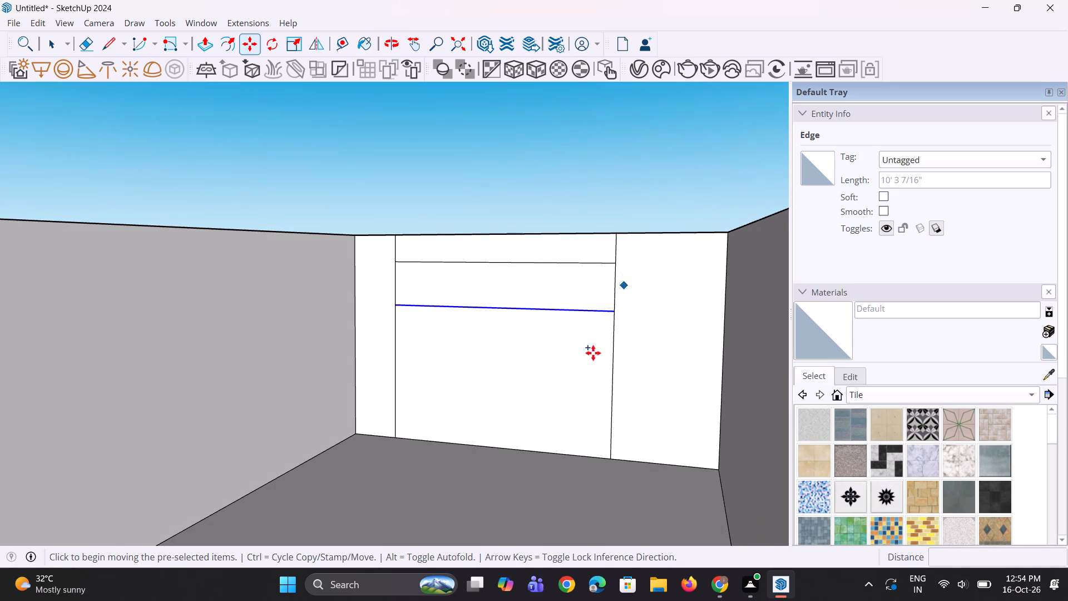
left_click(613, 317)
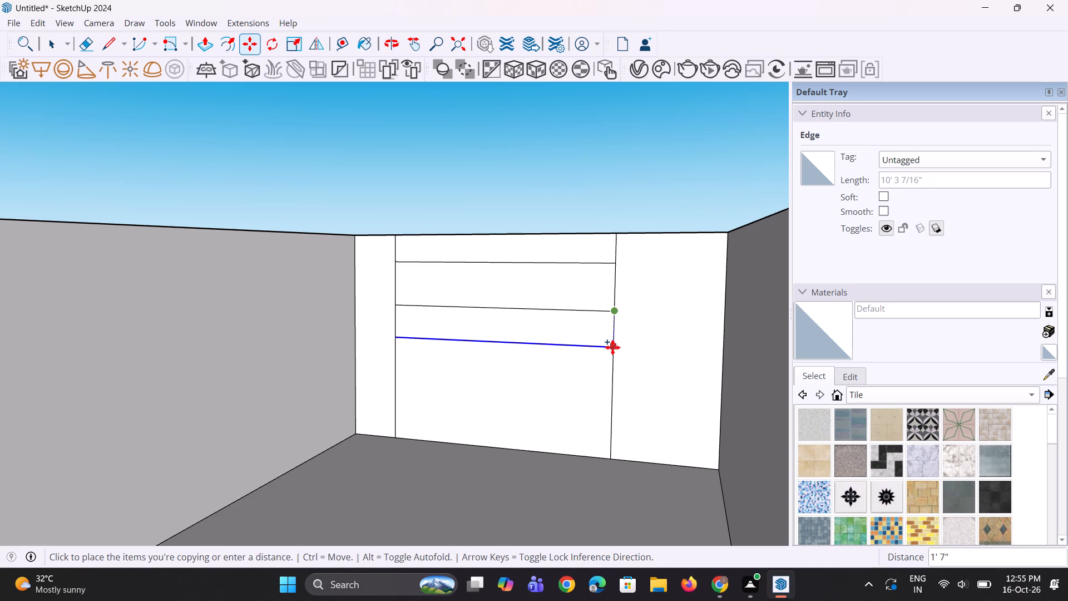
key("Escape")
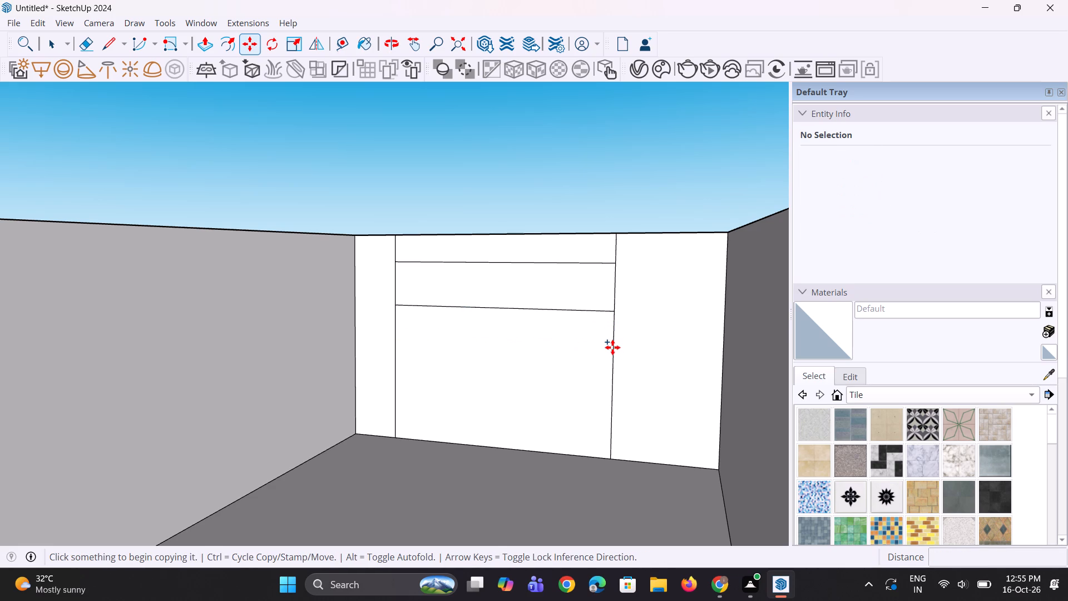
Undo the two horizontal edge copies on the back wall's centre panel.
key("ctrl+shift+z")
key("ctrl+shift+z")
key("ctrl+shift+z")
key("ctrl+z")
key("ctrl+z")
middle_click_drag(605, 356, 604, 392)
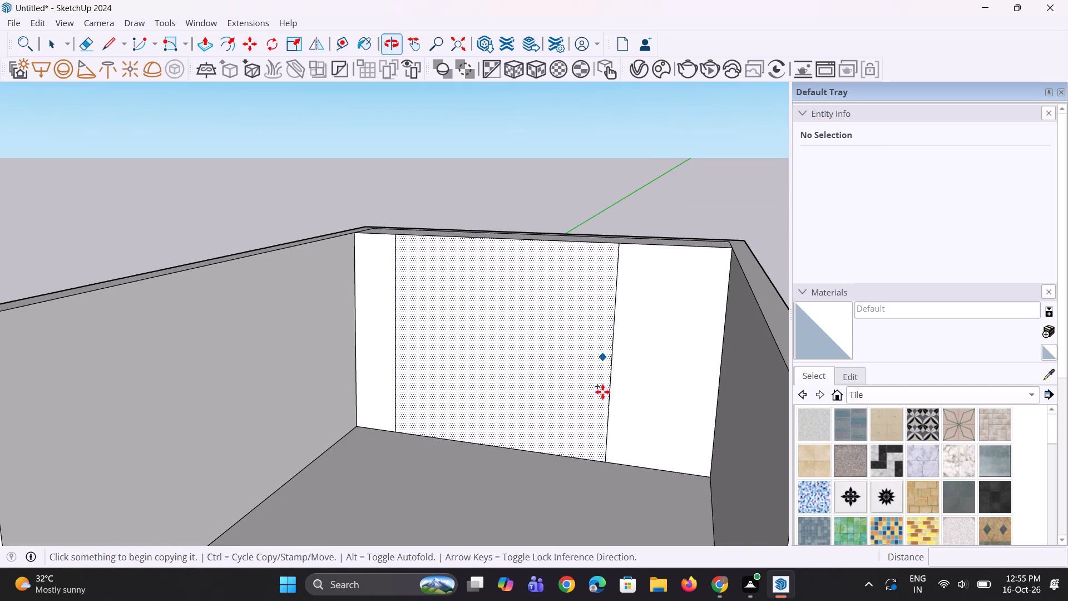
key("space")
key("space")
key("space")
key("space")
Copy the top edge of the back wall's centre panel down by about 1' 1 1/8" between the vertical lines.
scroll(577, 357, "down", 4)
scroll(586, 257, "up", 5)
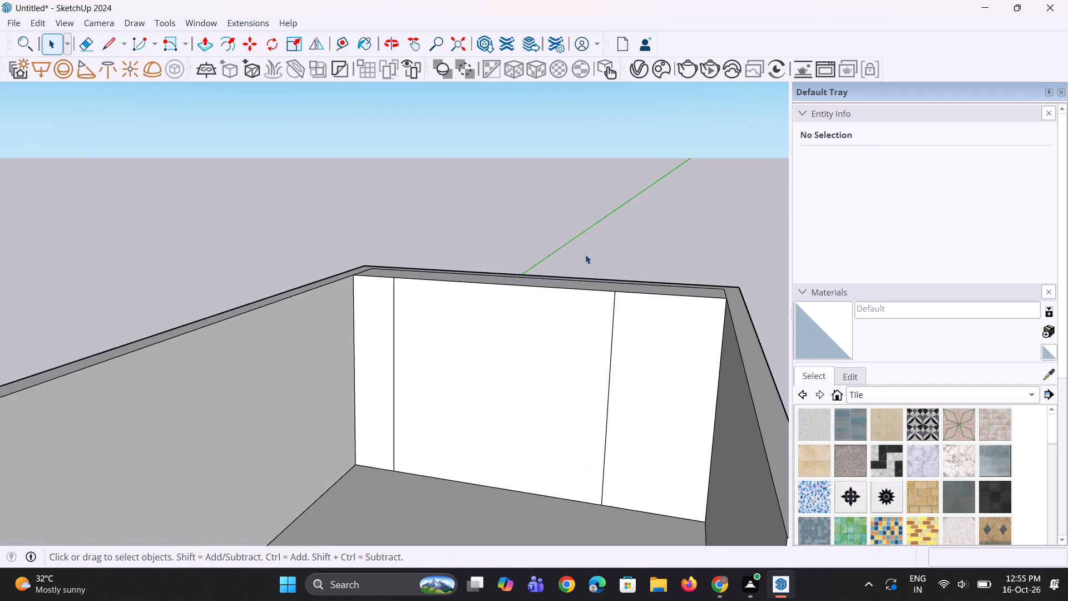
left_click(594, 292)
scroll(595, 292, "up", 1)
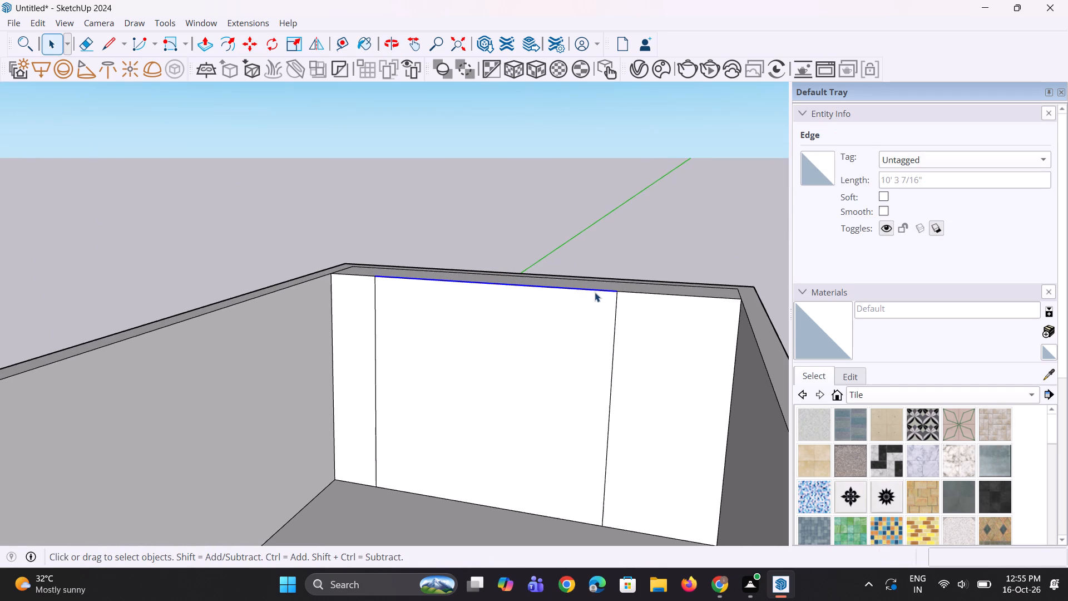
key("m")
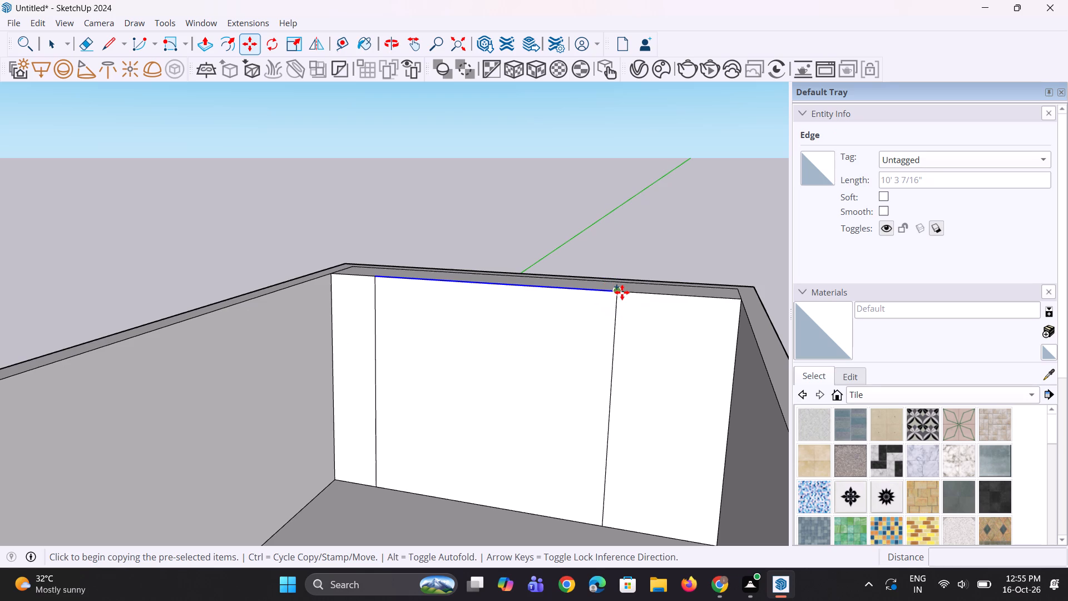
left_click(622, 292)
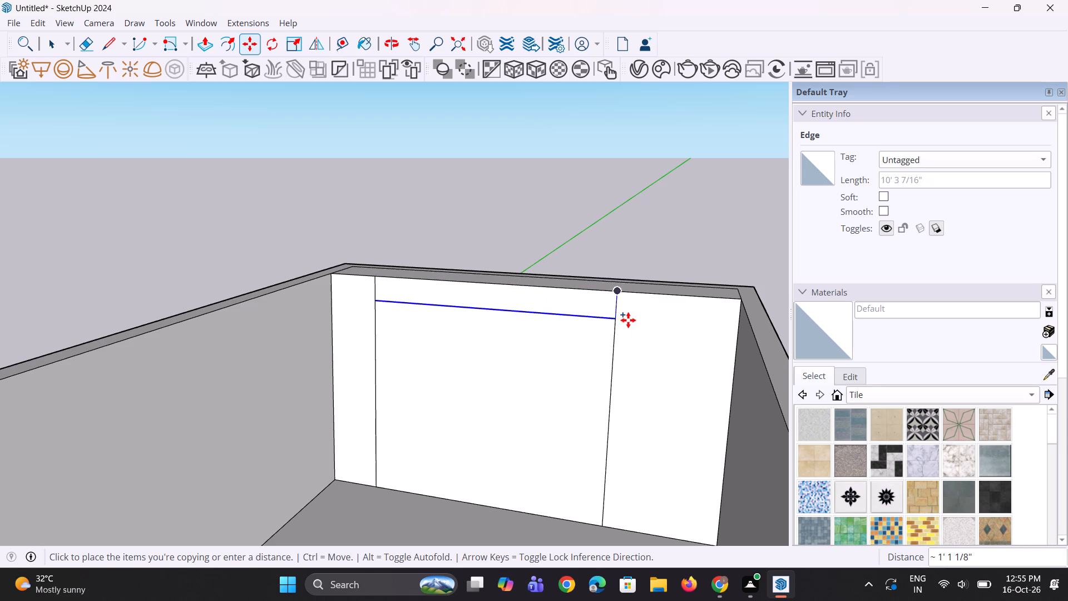
left_click(628, 321)
middle_click_drag(609, 360, 606, 285)
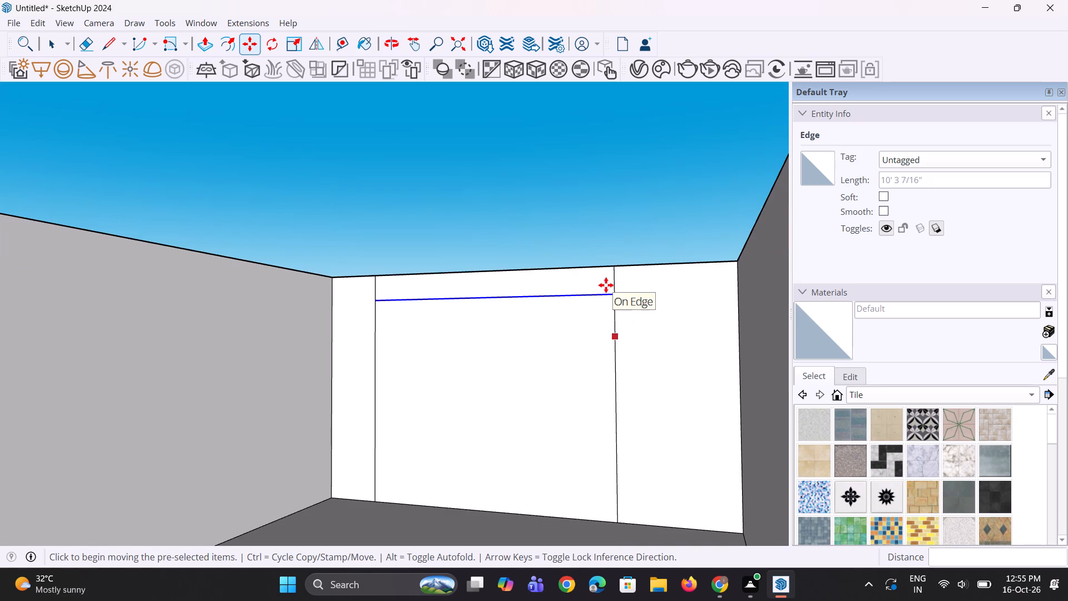
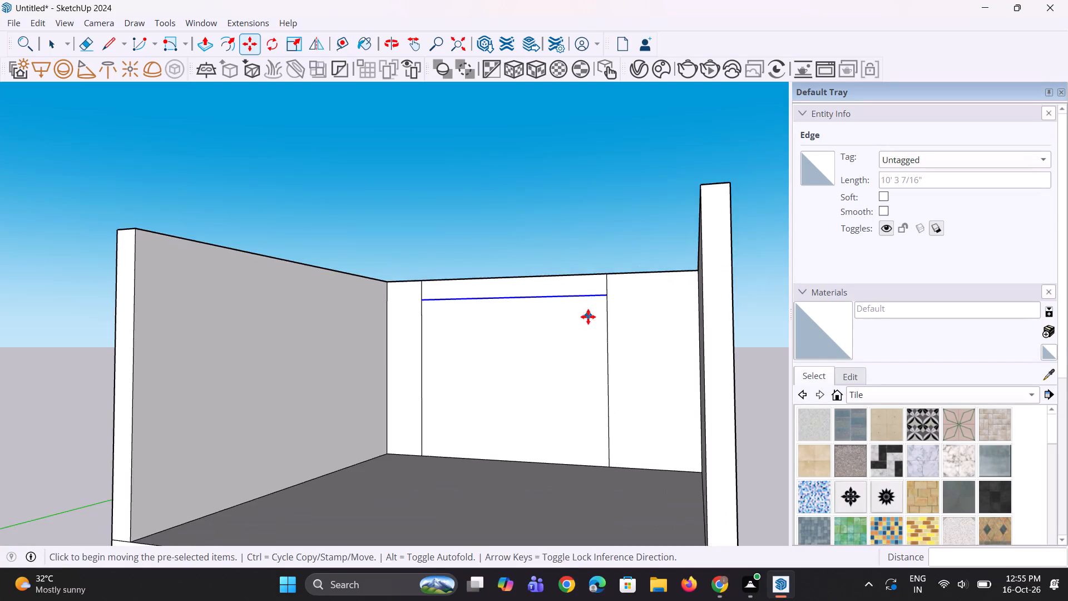
Copy the horizontal edge in the back wall's centre panel downward, and move the copy down by about another 1' 5 7/16".
middle_click_drag(588, 324, 582, 367)
scroll(602, 324, "up", 1)
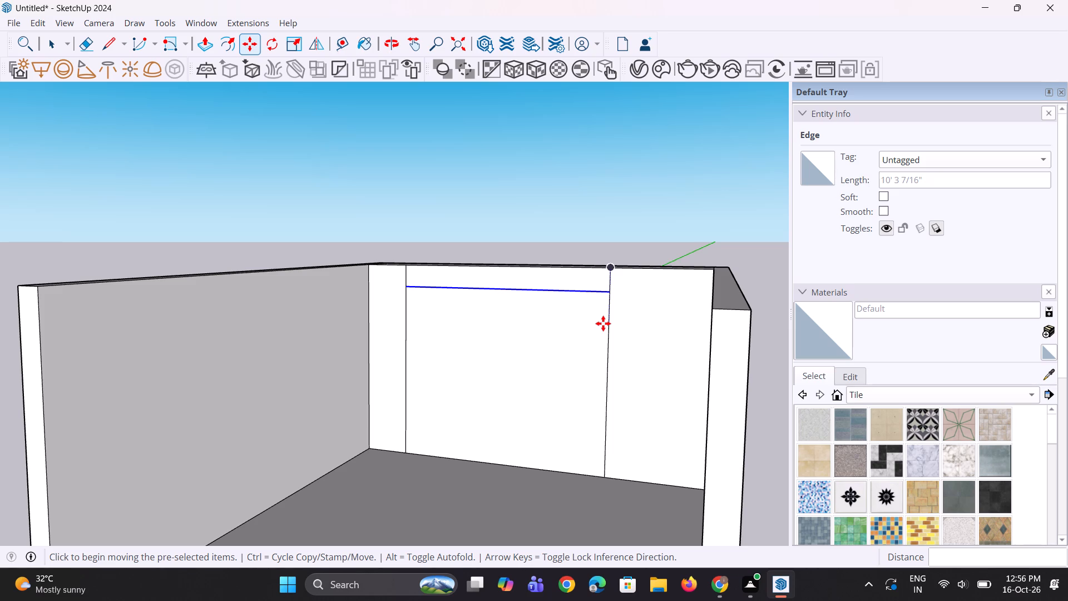
scroll(492, 428, "down", 3)
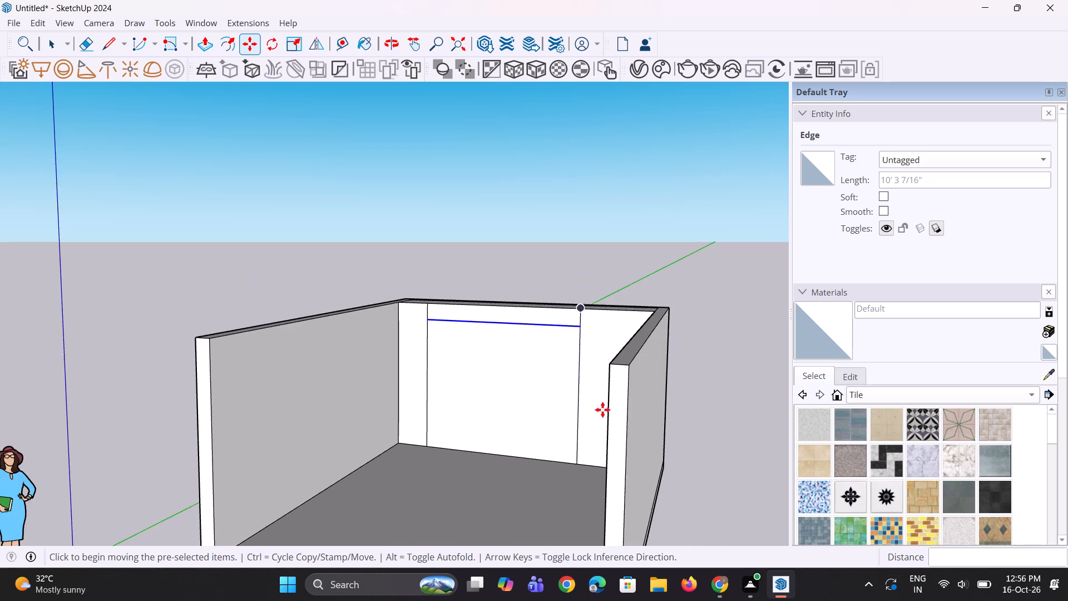
middle_click_drag(602, 412, 570, 444)
middle_click_drag(567, 432, 611, 359)
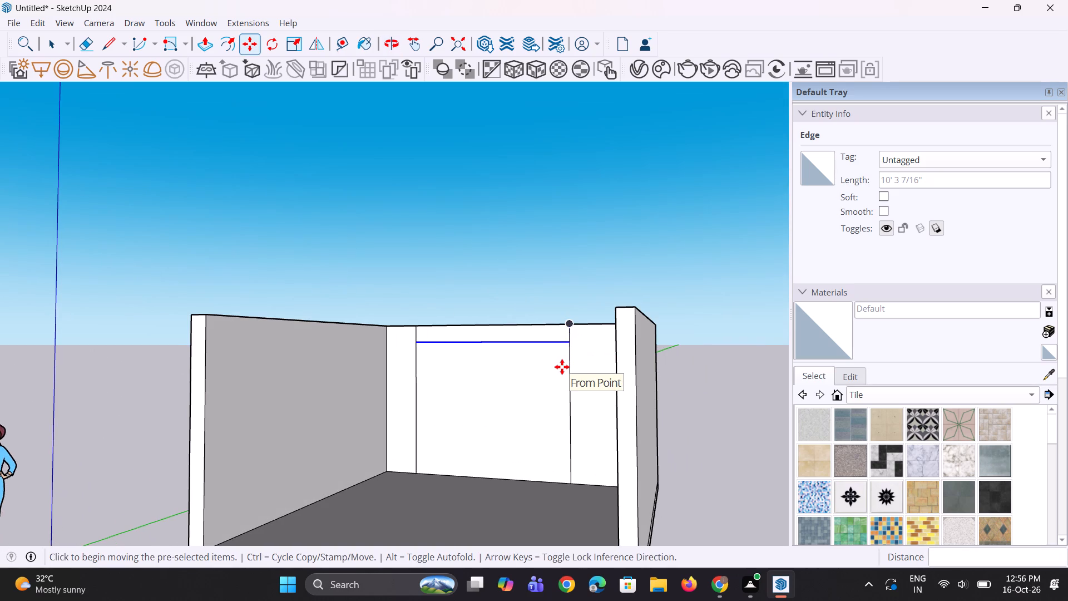
key("m")
scroll(557, 346, "up", 2)
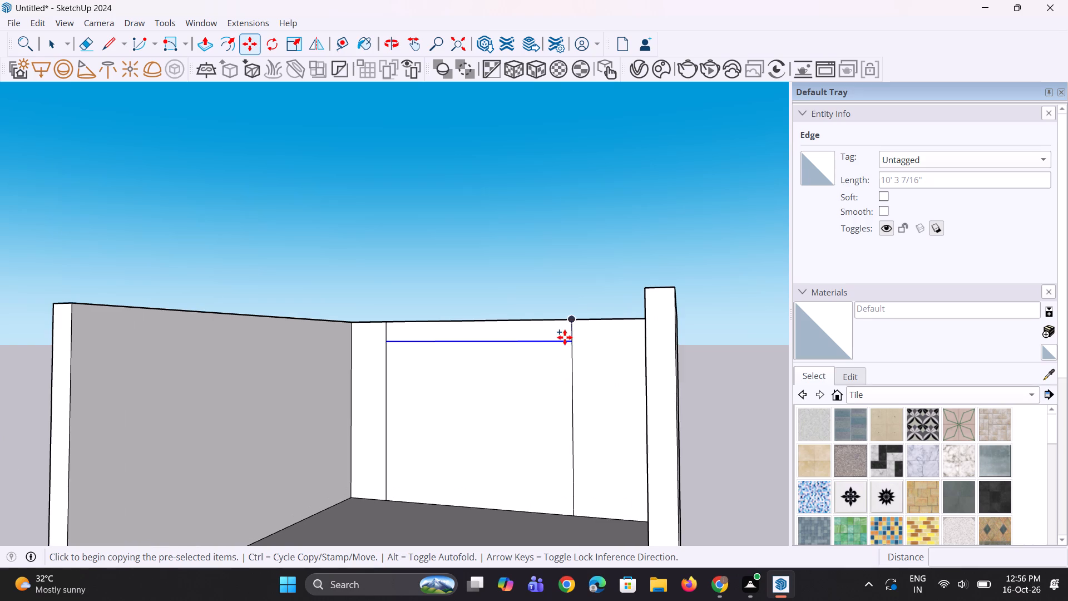
left_click(565, 346)
left_click_drag(567, 352, 568, 362)
left_click_drag(569, 375, 570, 384)
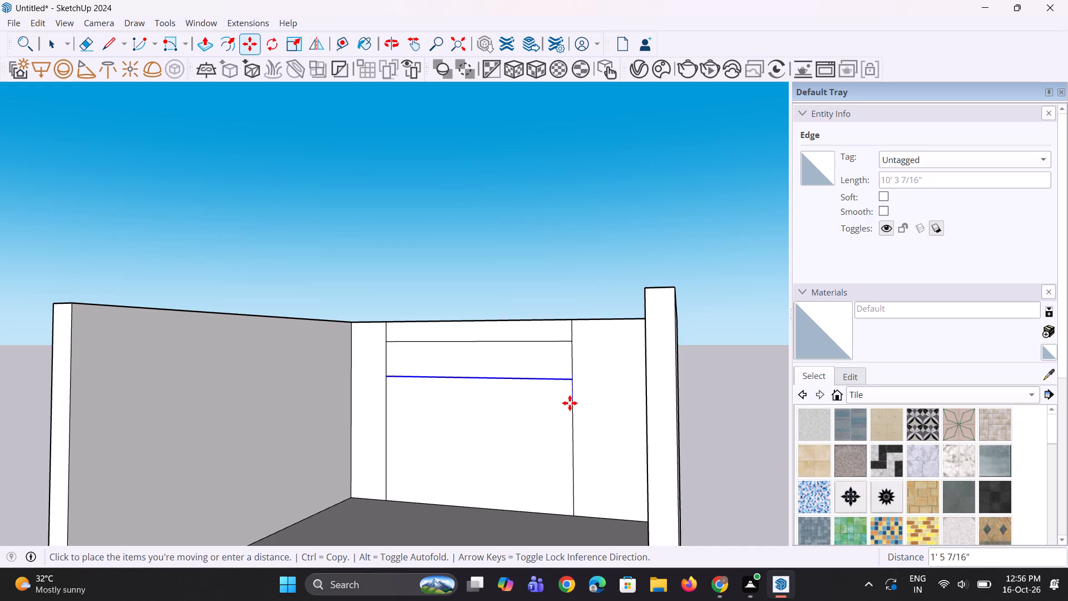
left_click(570, 403)
key("space")
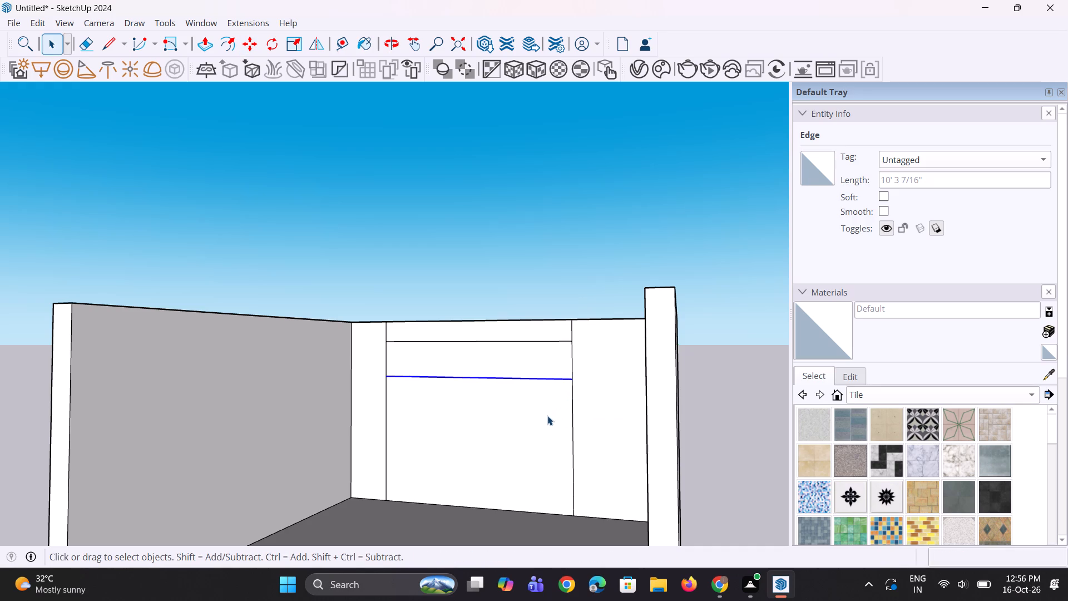
scroll(547, 416, "down", 2)
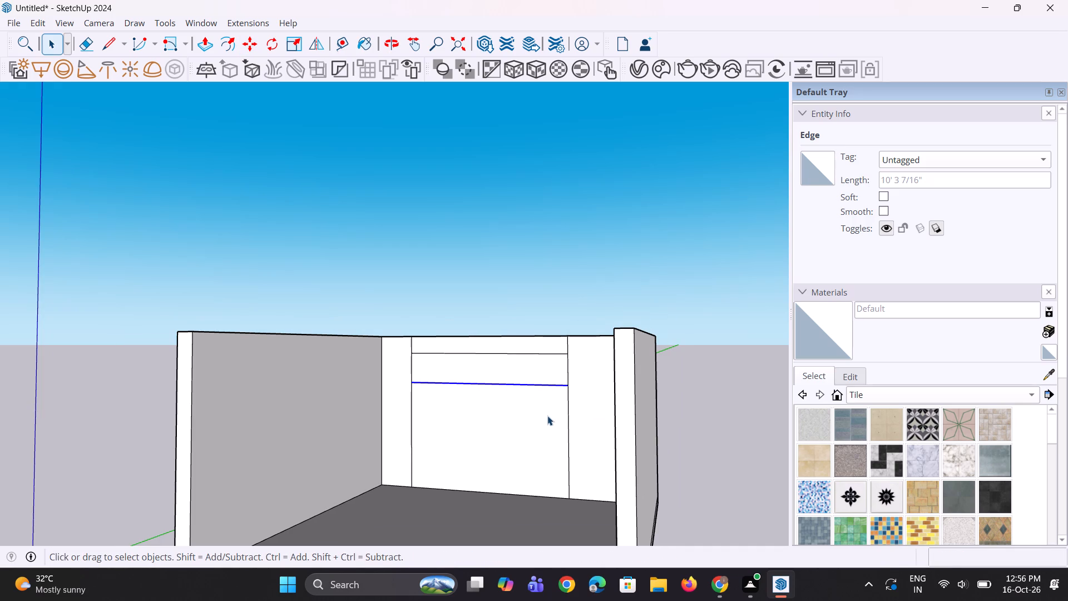
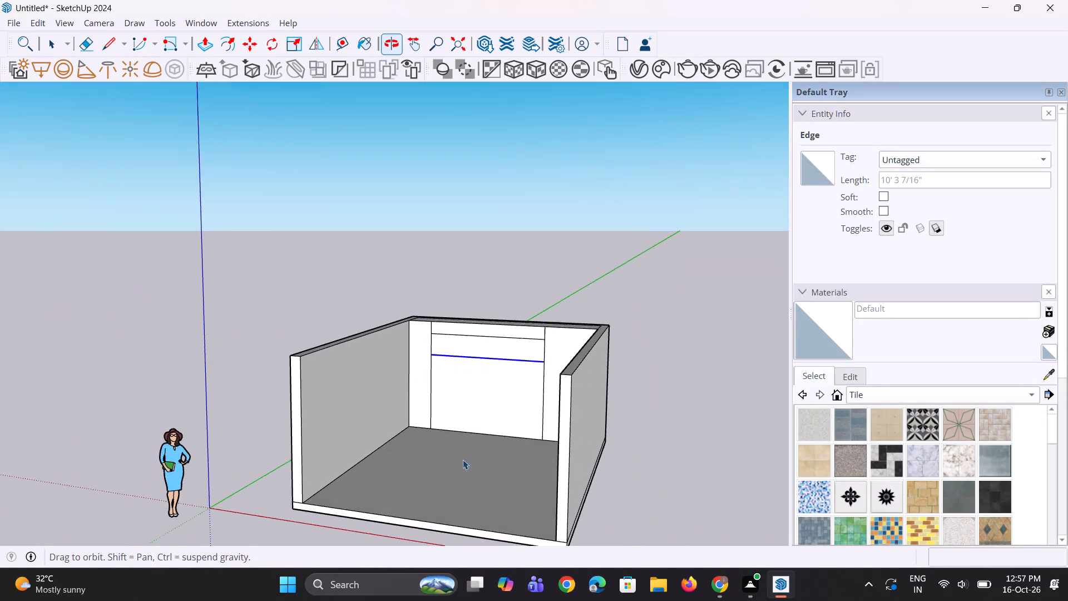
Copy the lowest horizontal edge in the back wall's centre panel downward by about 1' 8 1/8".
scroll(475, 406, "up", 7)
middle_click_drag(496, 372, 495, 347)
key("m")
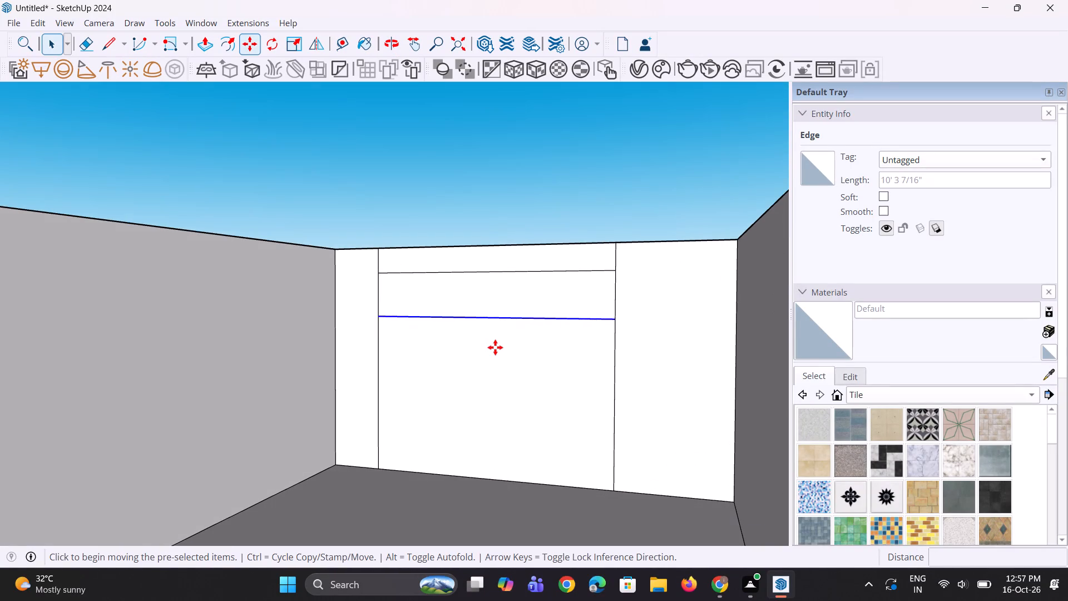
scroll(521, 346, "up", 1)
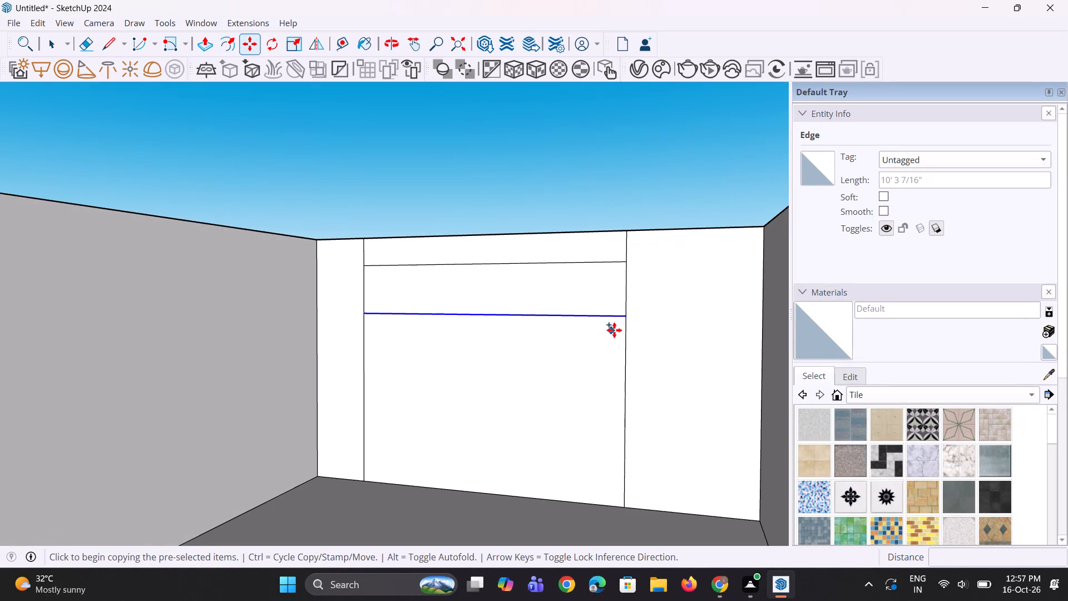
left_click(622, 319)
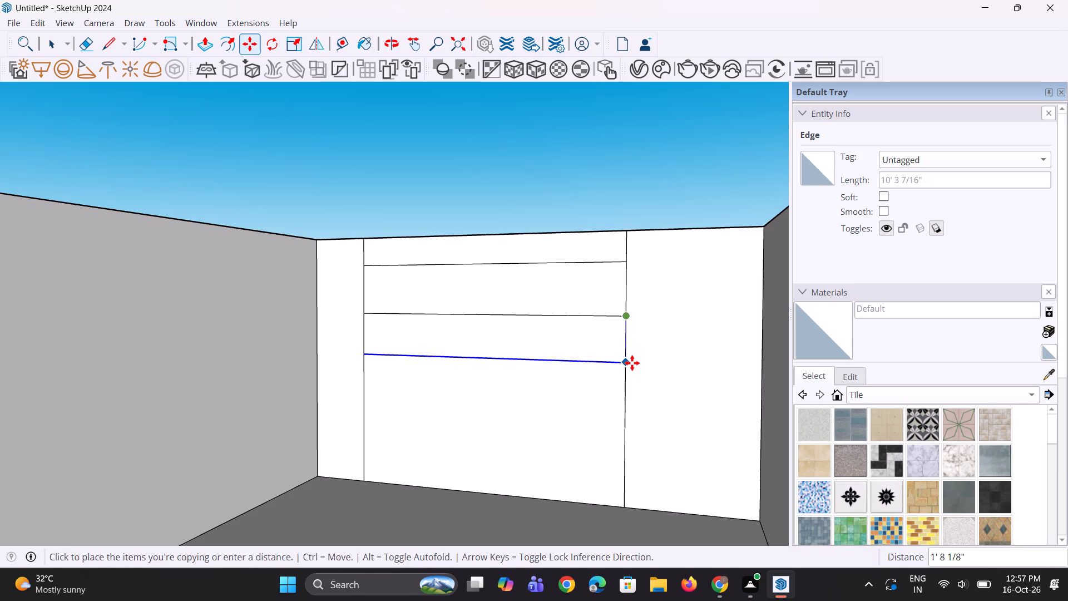
left_click(632, 363)
Copy the new lowest horizontal edge in the centre panel downward by about 1' 11 3/16".
middle_click_drag(632, 363, 615, 354)
key("m")
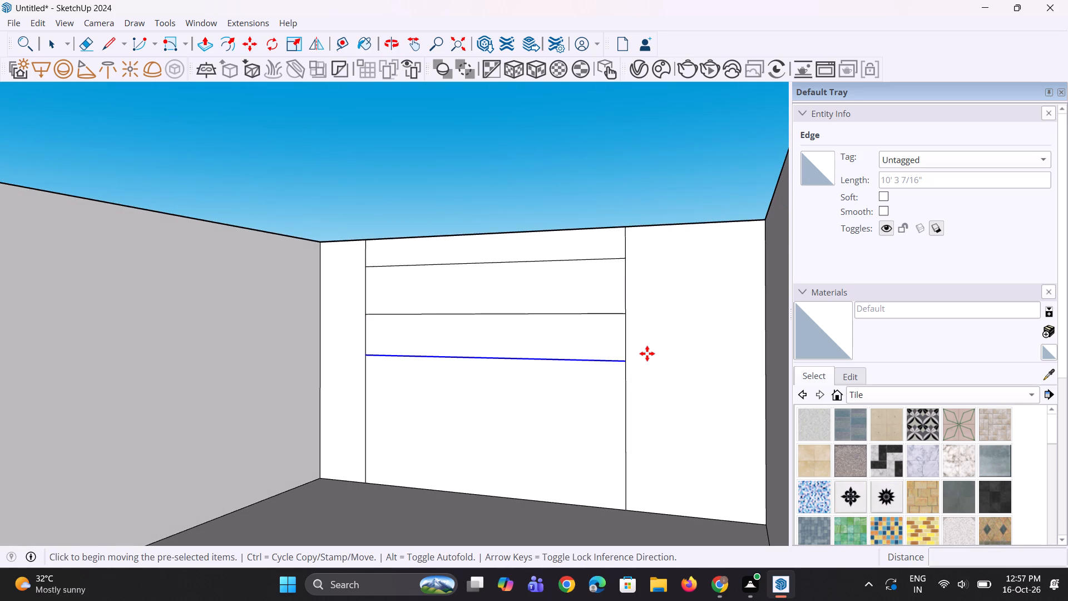
scroll(647, 353, "down", 2)
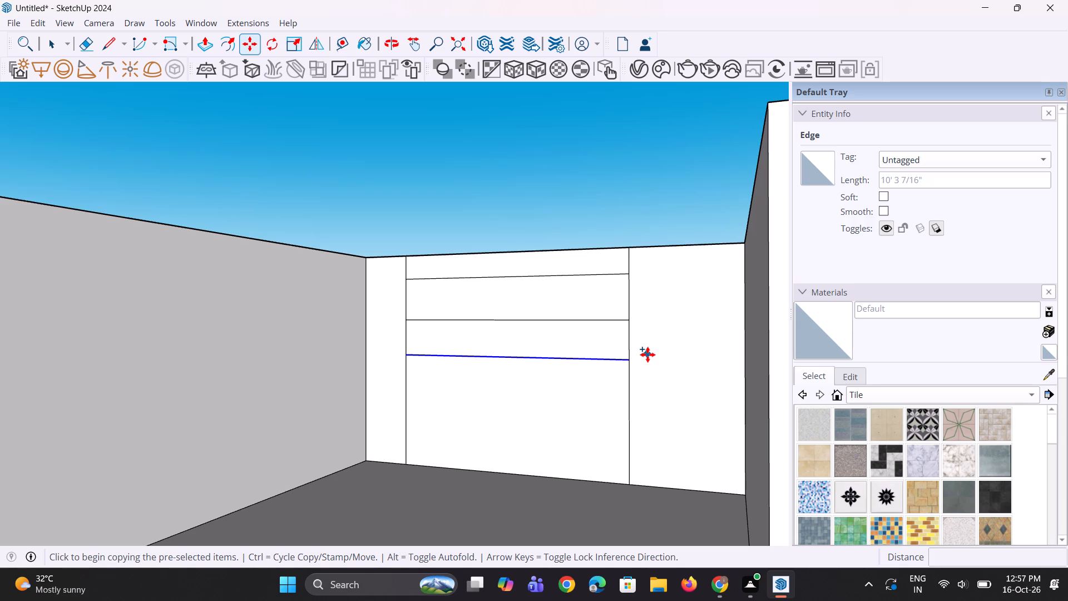
scroll(628, 336, "down", 2)
scroll(612, 367, "up", 2)
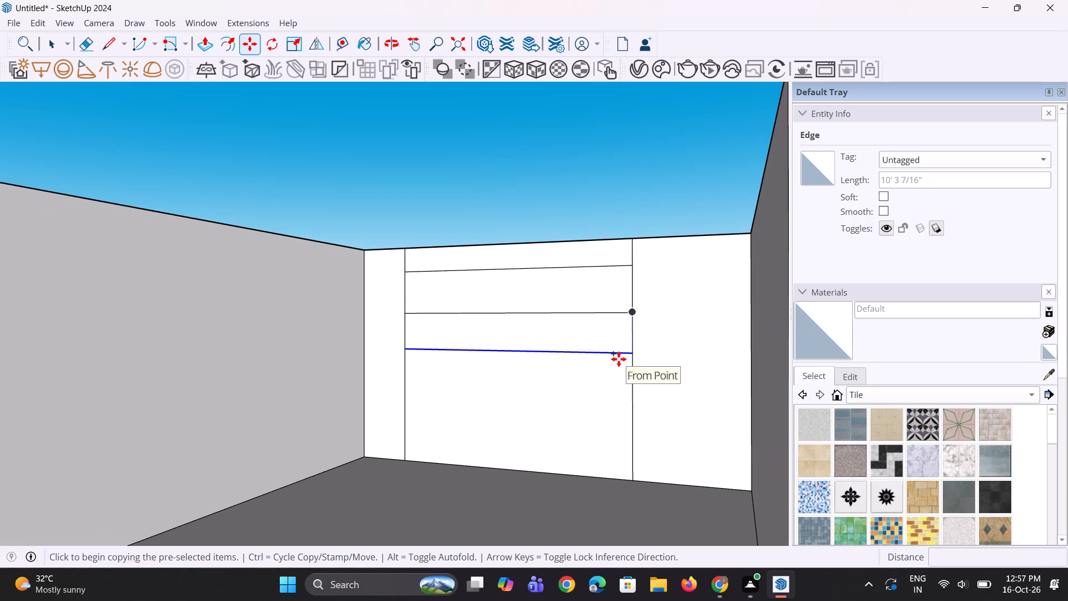
key("m")
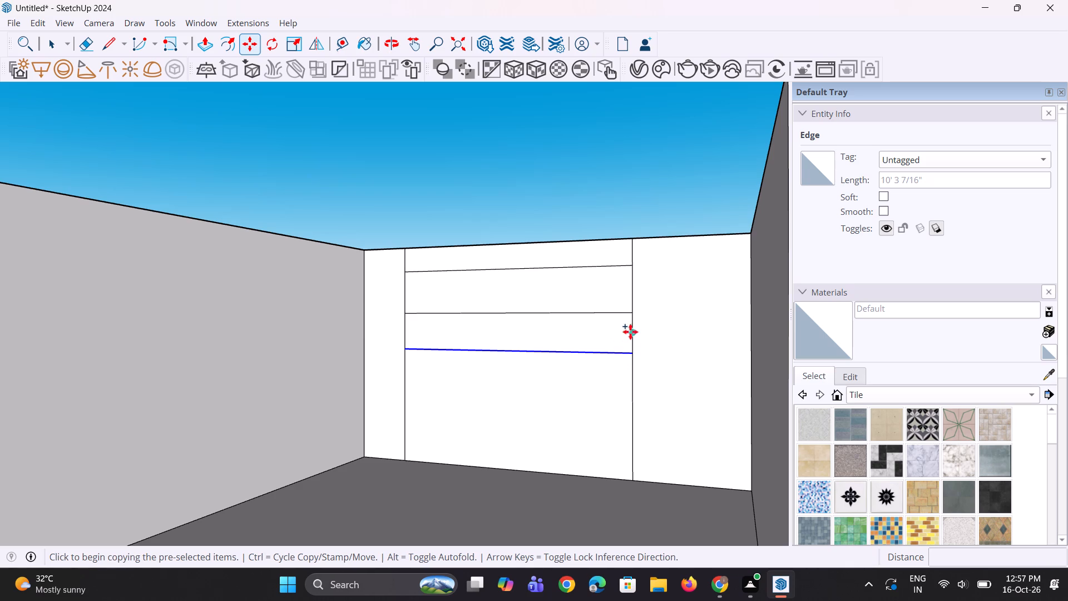
left_click(630, 359)
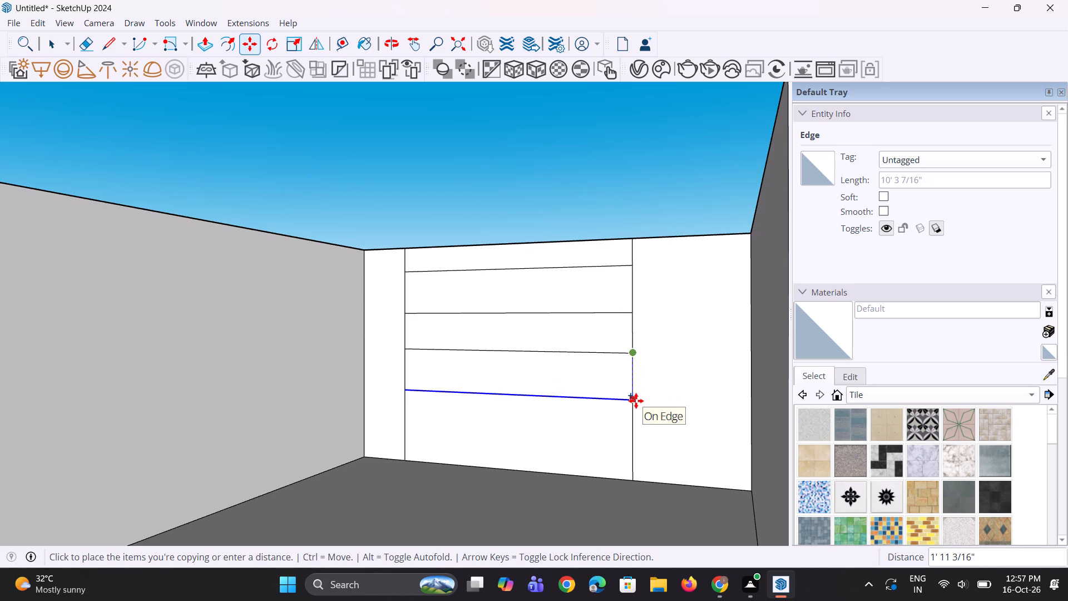
left_click(636, 401)
middle_click_drag(631, 397, 620, 412)
key("space")
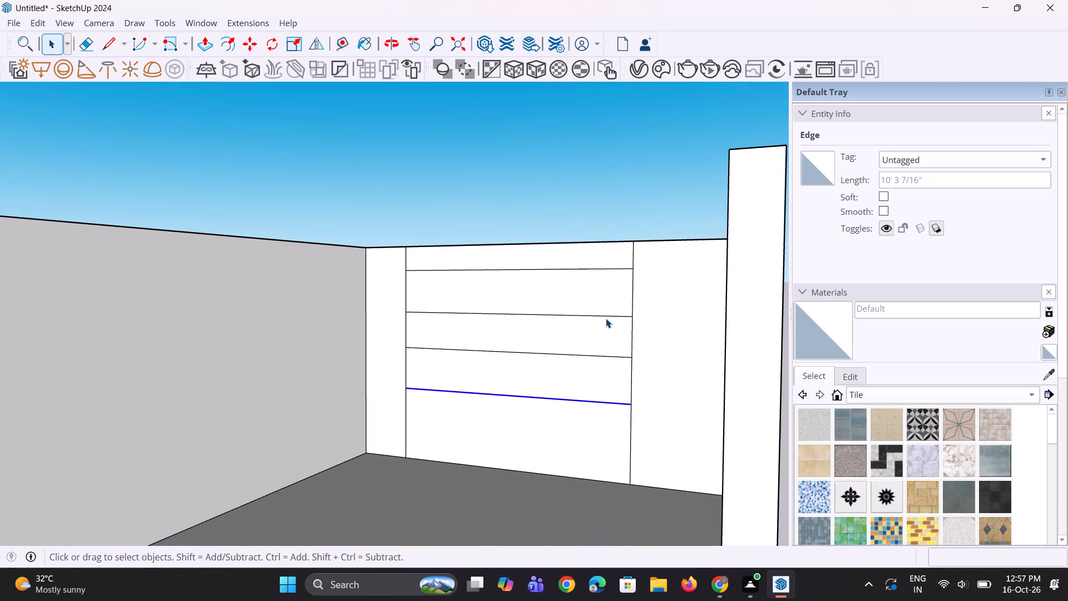
Move the centre panel's second horizontal edge below the wall top upward by about 6".
key("space")
left_click(606, 318)
scroll(606, 318, "up", 2)
key("m")
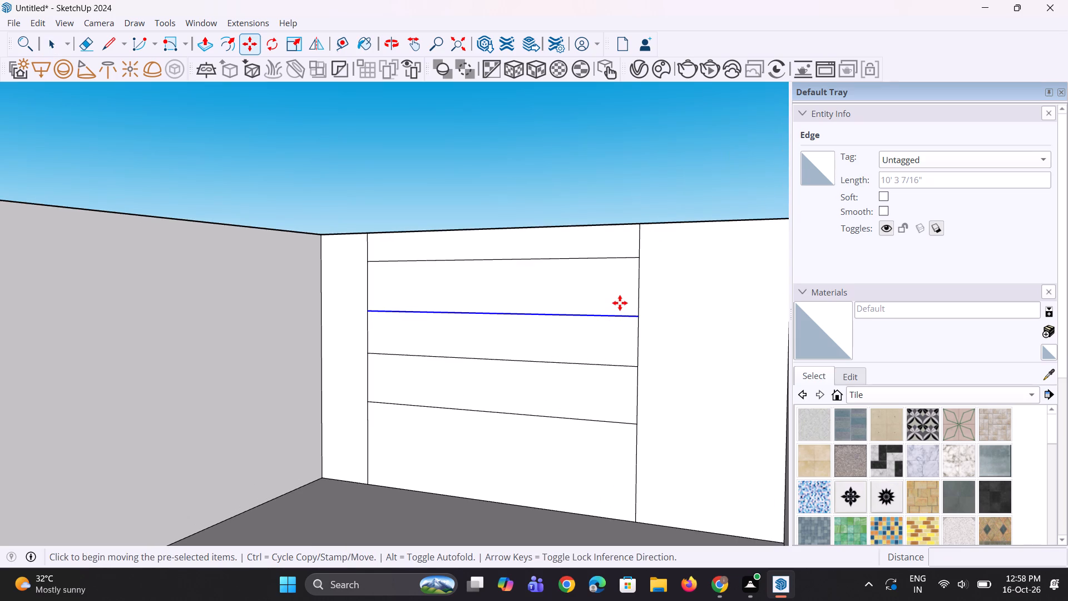
scroll(674, 260, "up", 3)
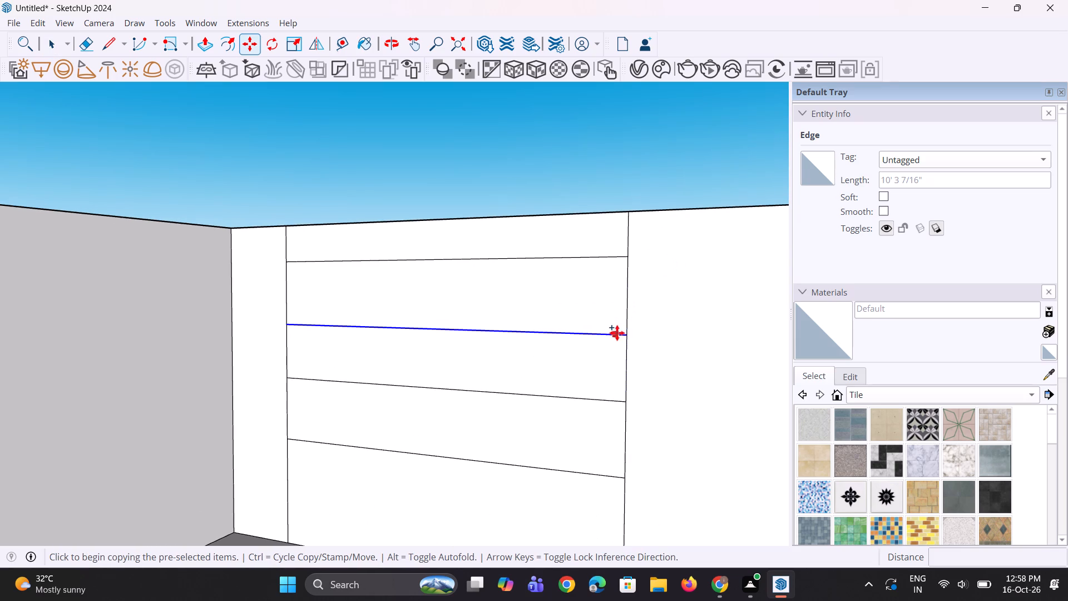
left_click_drag(624, 335, 626, 327)
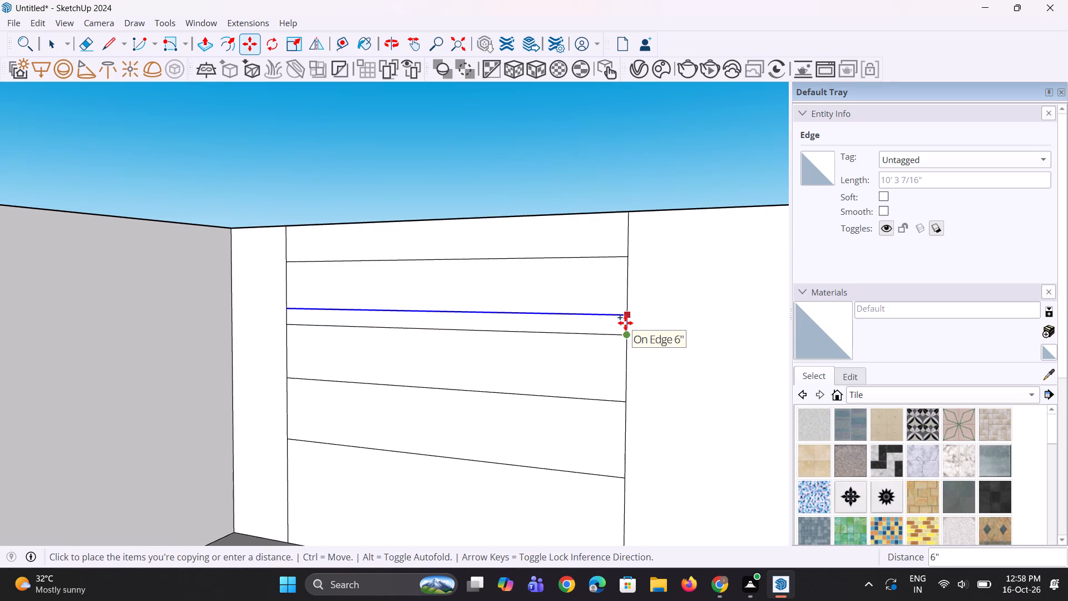
left_click(625, 321)
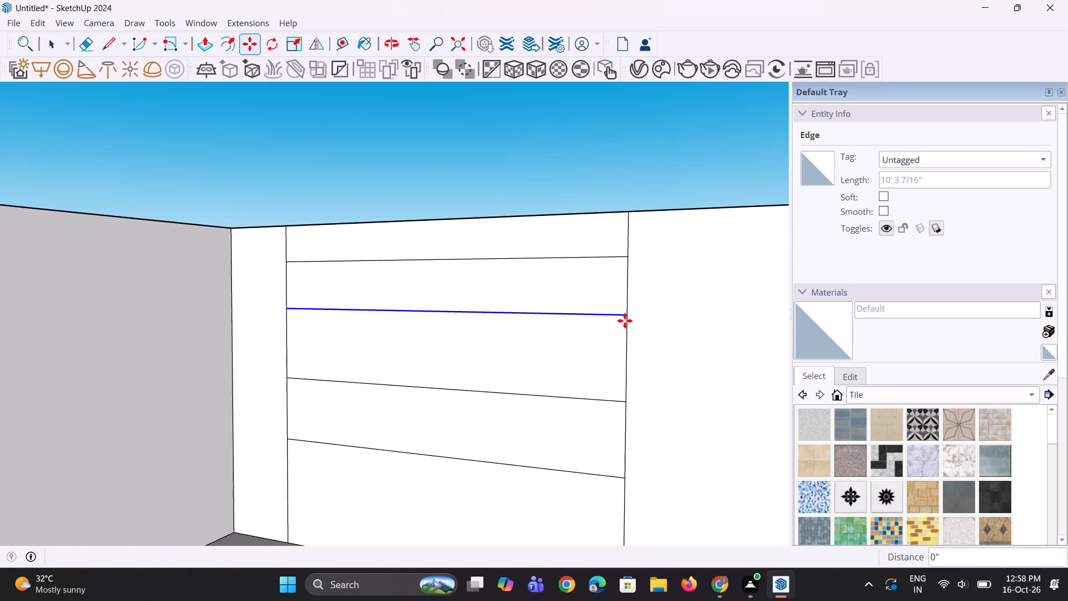
key("space")
Move the centre panel's third horizontal edge below the wall top upward by about 8 7/16".
key("space")
left_click(608, 401)
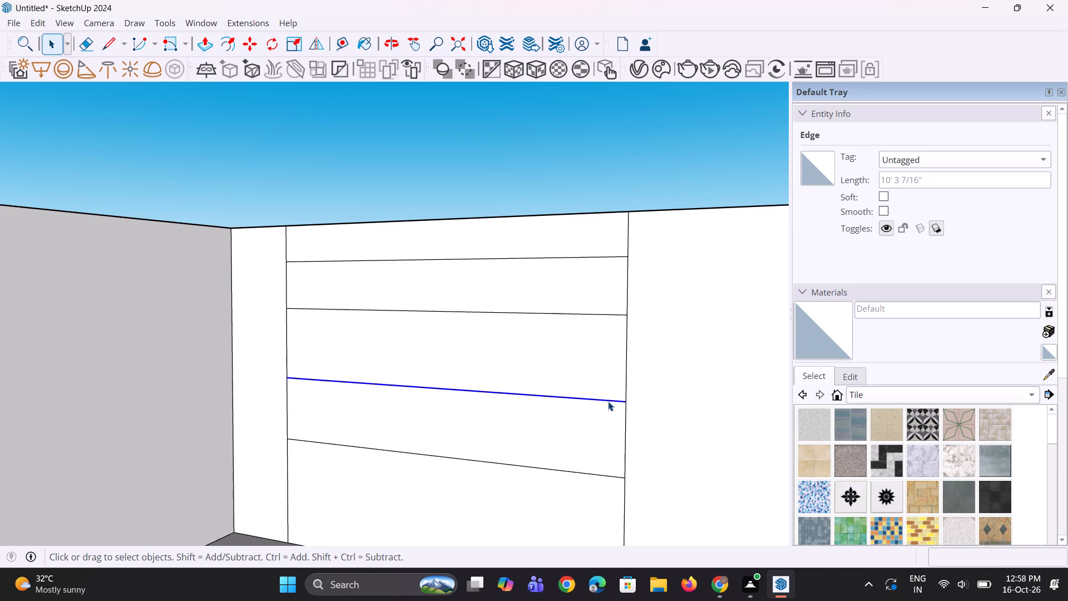
key("m")
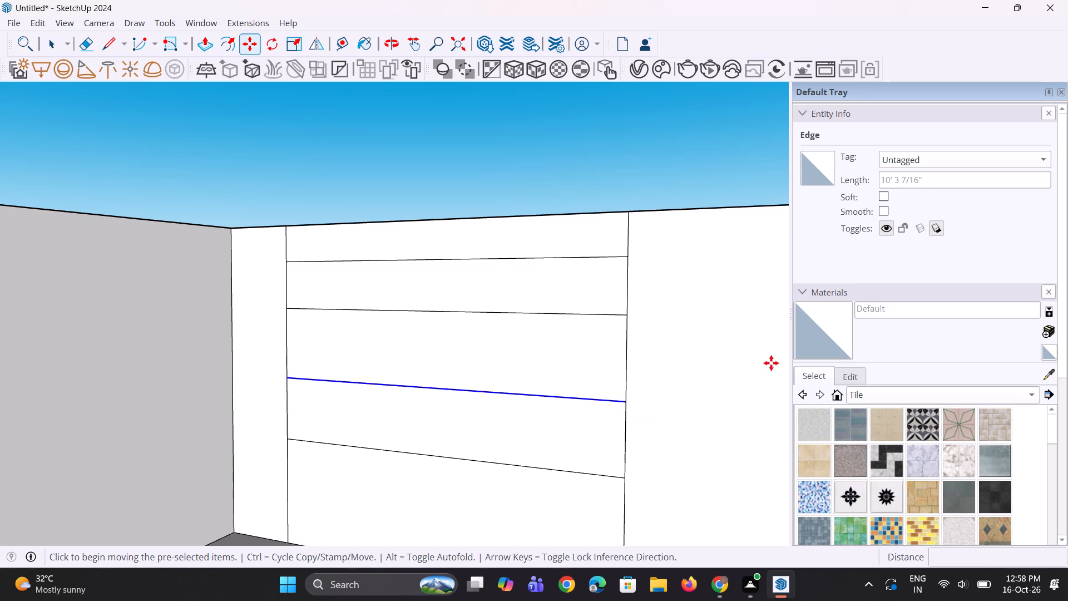
scroll(780, 431, "up", 1)
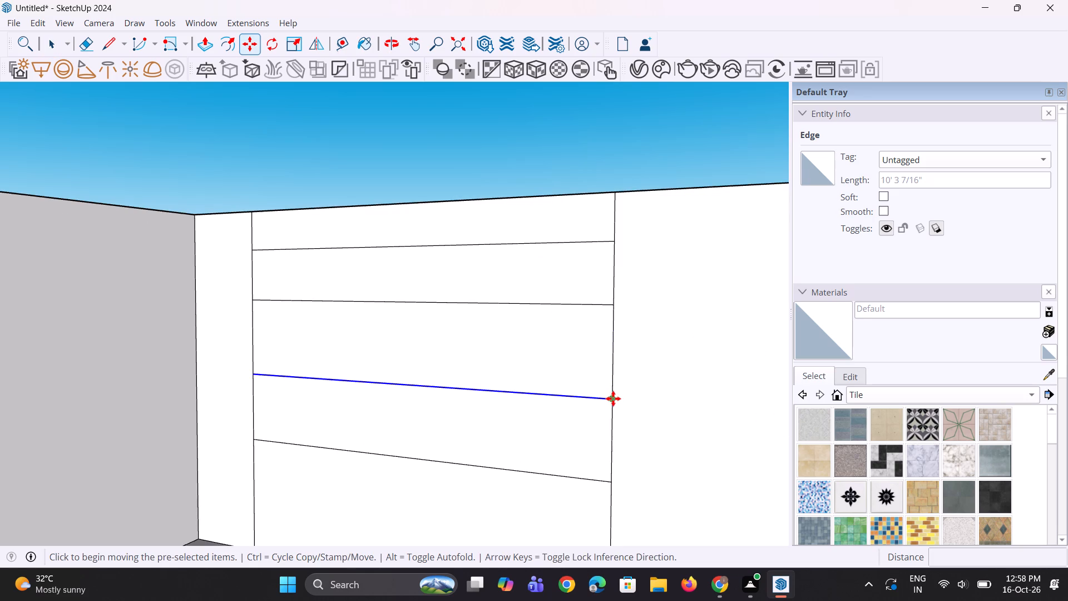
left_click(613, 398)
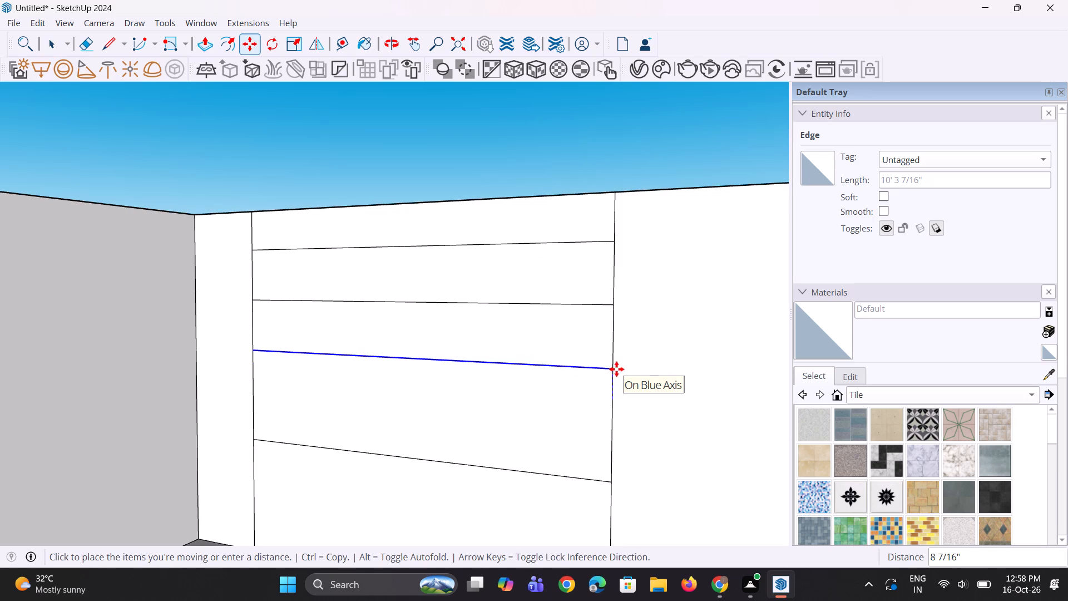
left_click(616, 369)
scroll(622, 372, "down", 5)
key("space")
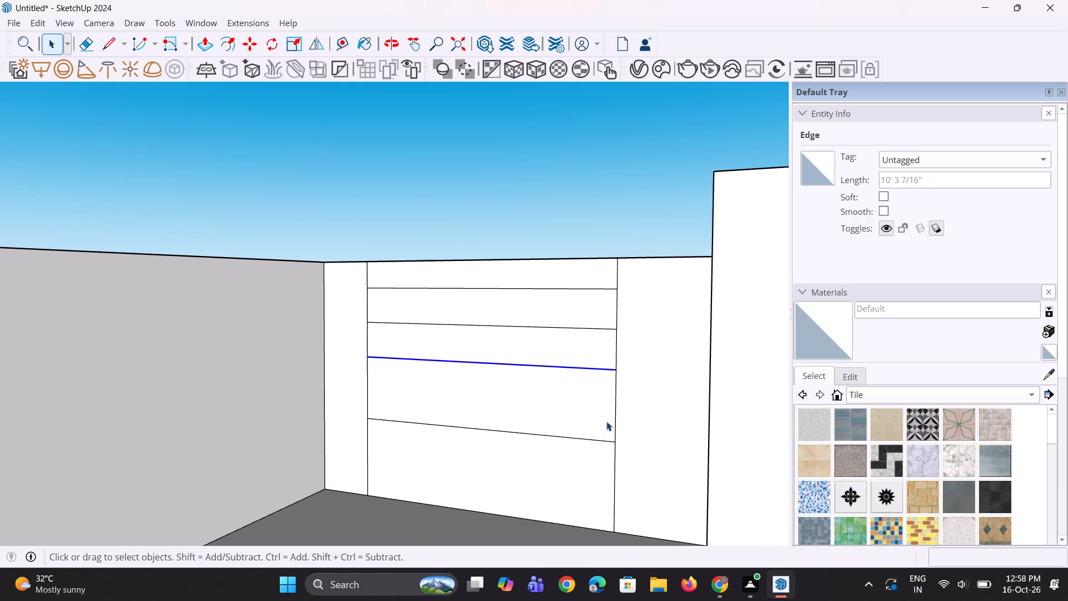
Move the lowest horizontal edge in the centre panel upward along the vertical edge by about 7".
key("space")
left_click(586, 441)
key("m")
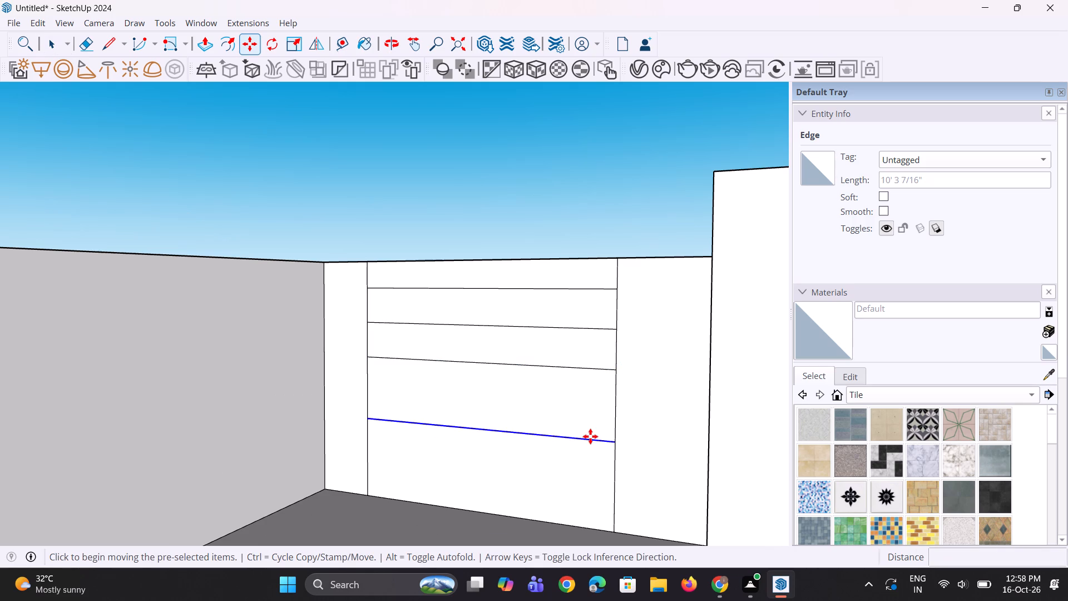
left_click(611, 442)
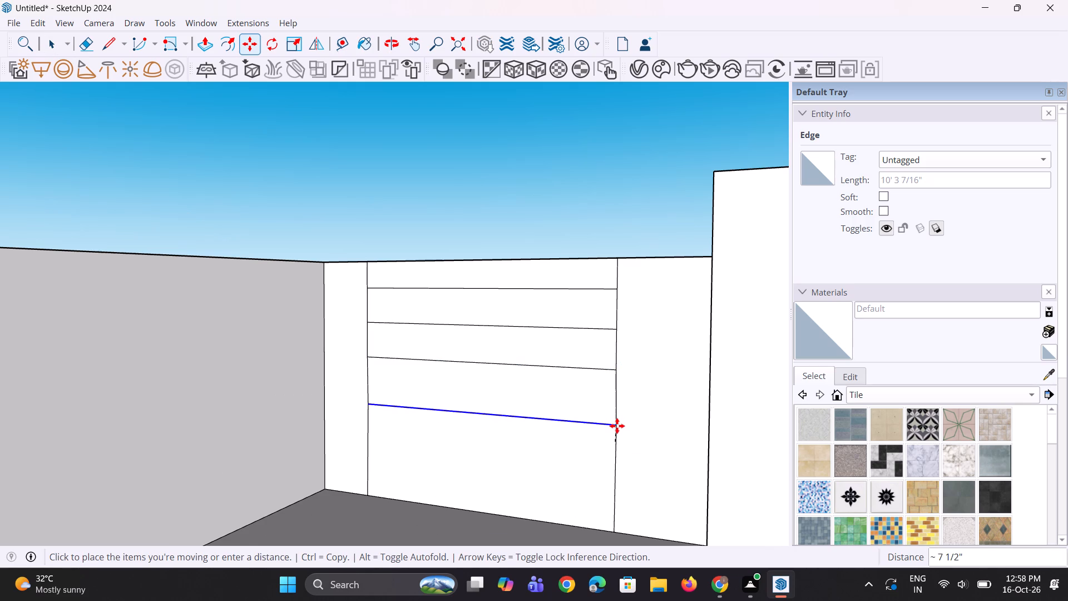
left_click(617, 428)
key("space")
key("space")
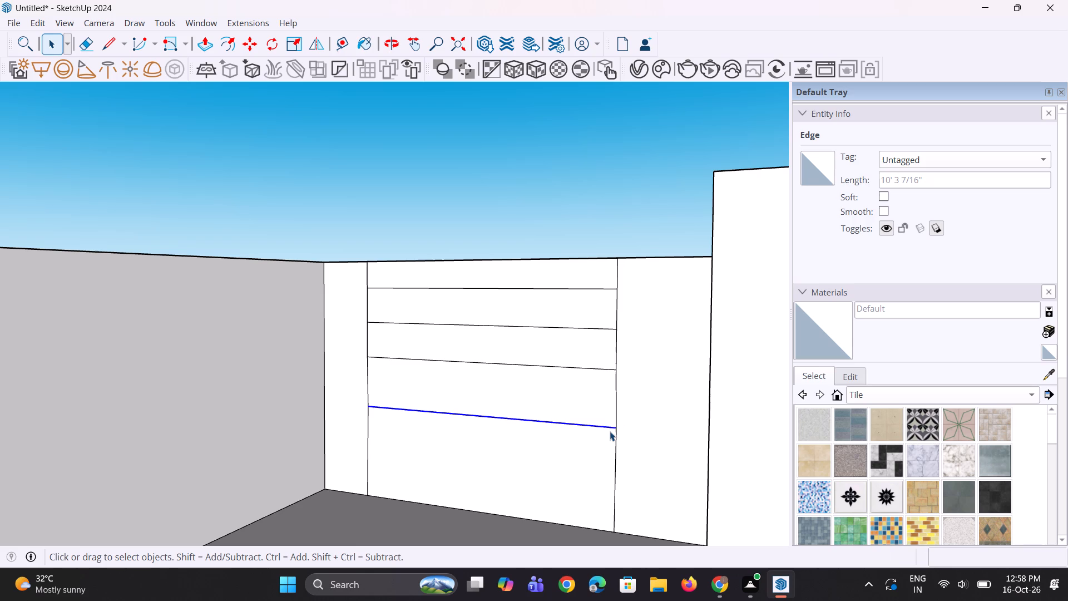
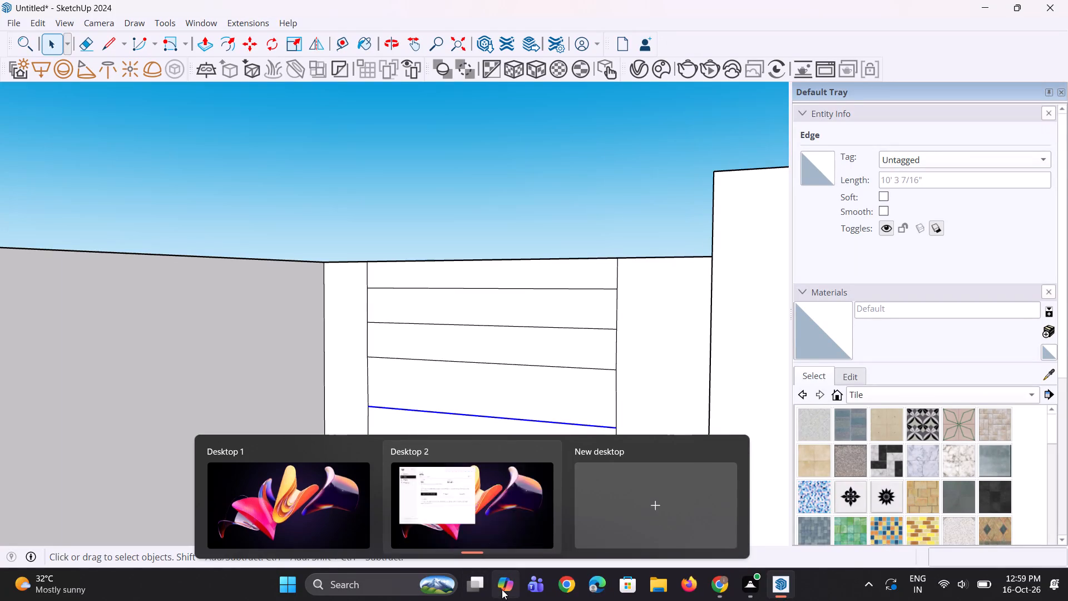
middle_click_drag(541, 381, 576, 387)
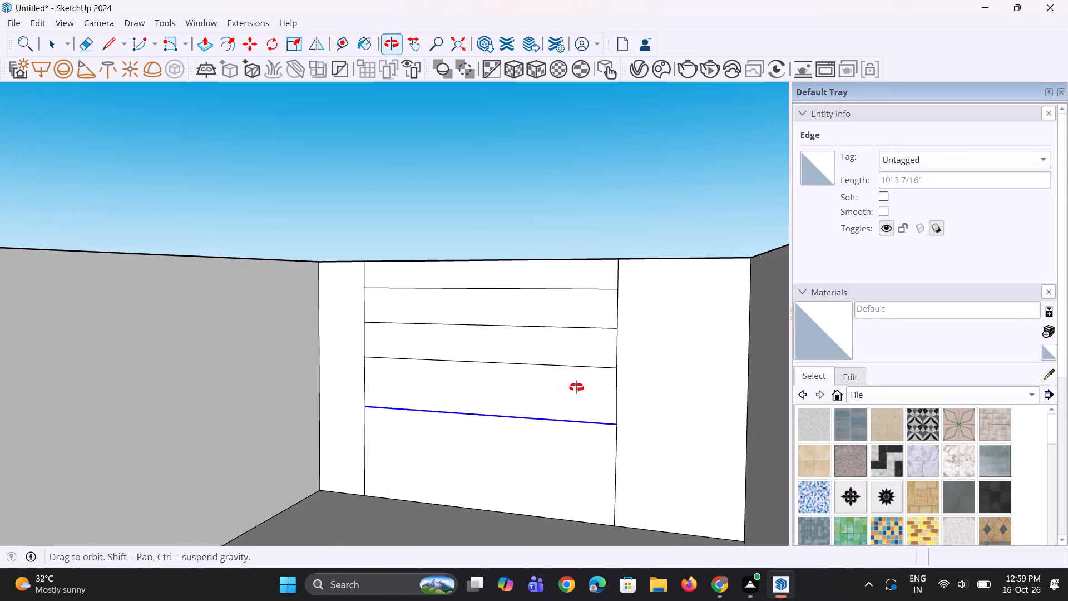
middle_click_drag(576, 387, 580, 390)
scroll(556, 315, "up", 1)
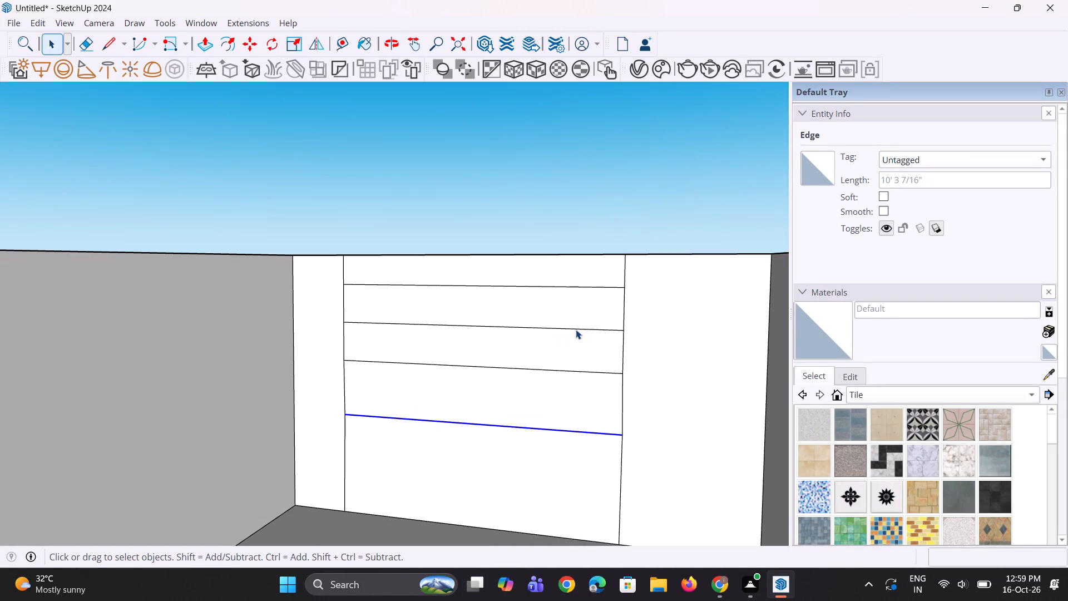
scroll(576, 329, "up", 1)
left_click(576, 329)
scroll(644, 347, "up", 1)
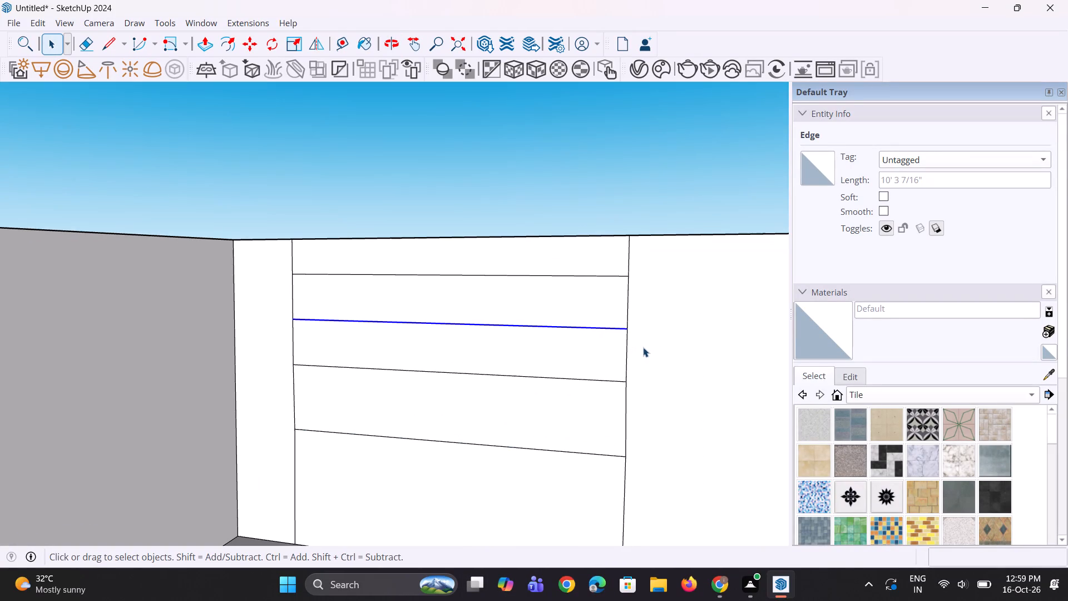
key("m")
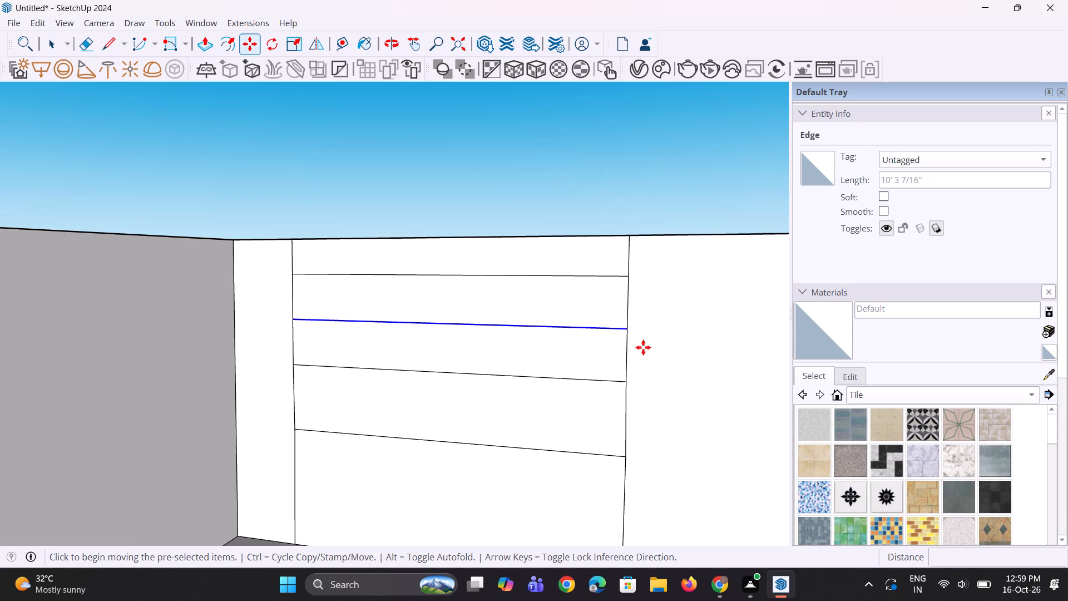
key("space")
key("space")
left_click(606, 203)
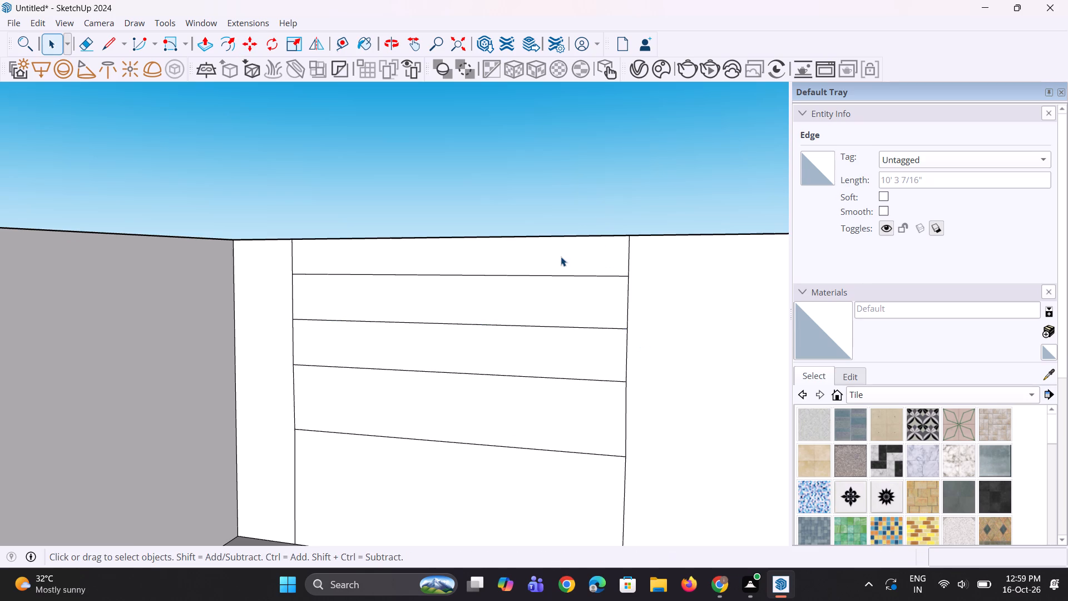
Examine the spacing of the centre panel's horizontal edges on the back wall from above and further out.
scroll(561, 257, "up", 1)
middle_click_drag(563, 269, 566, 318)
scroll(555, 336, "down", 5)
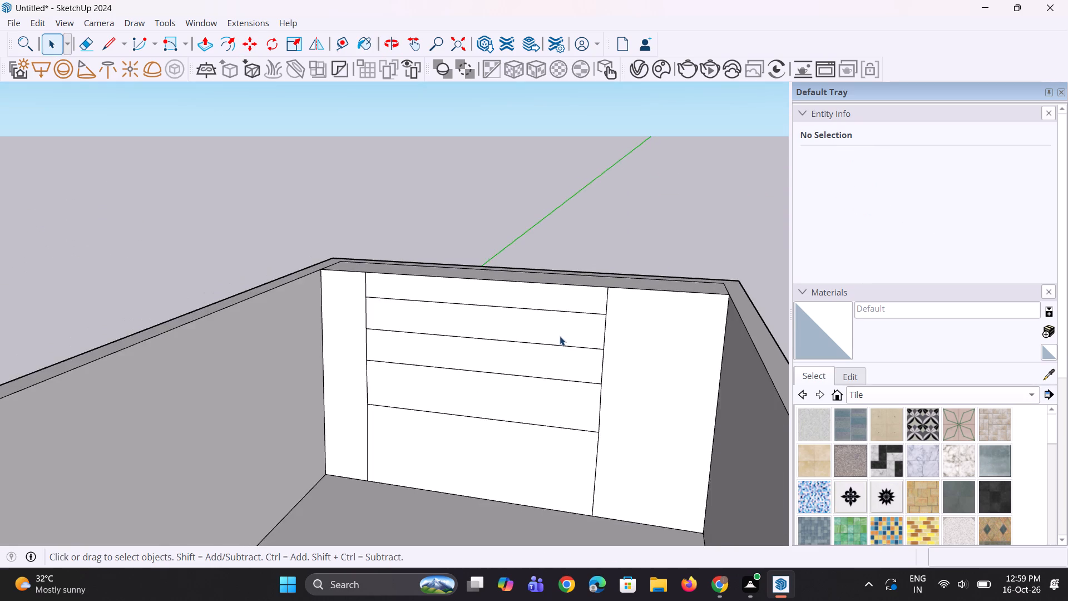
scroll(560, 336, "down", 5)
middle_click_drag(572, 370, 575, 363)
scroll(511, 392, "up", 1)
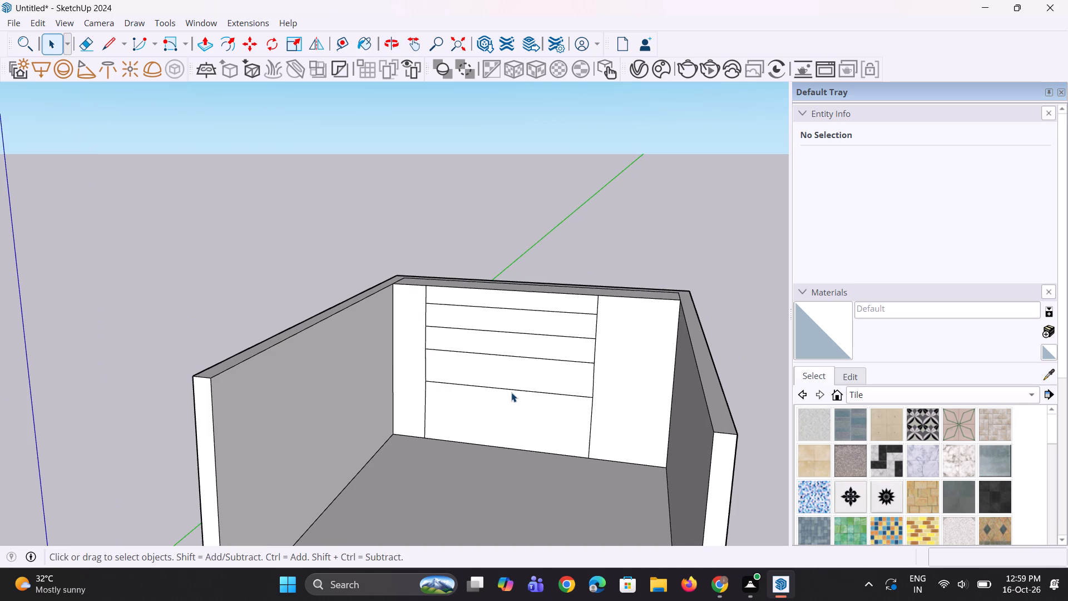
scroll(534, 386, "up", 3)
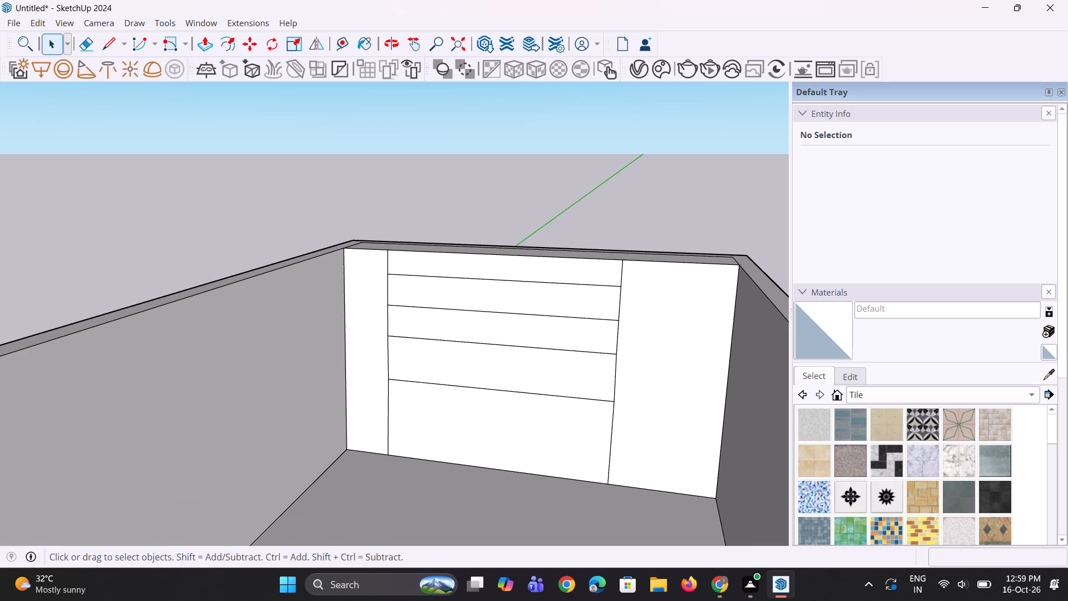
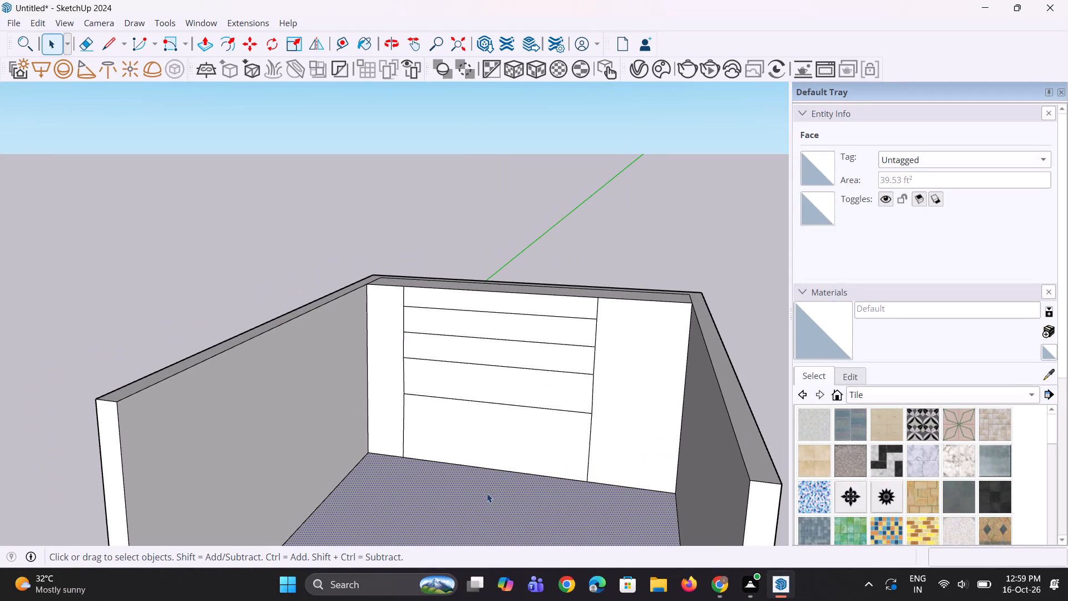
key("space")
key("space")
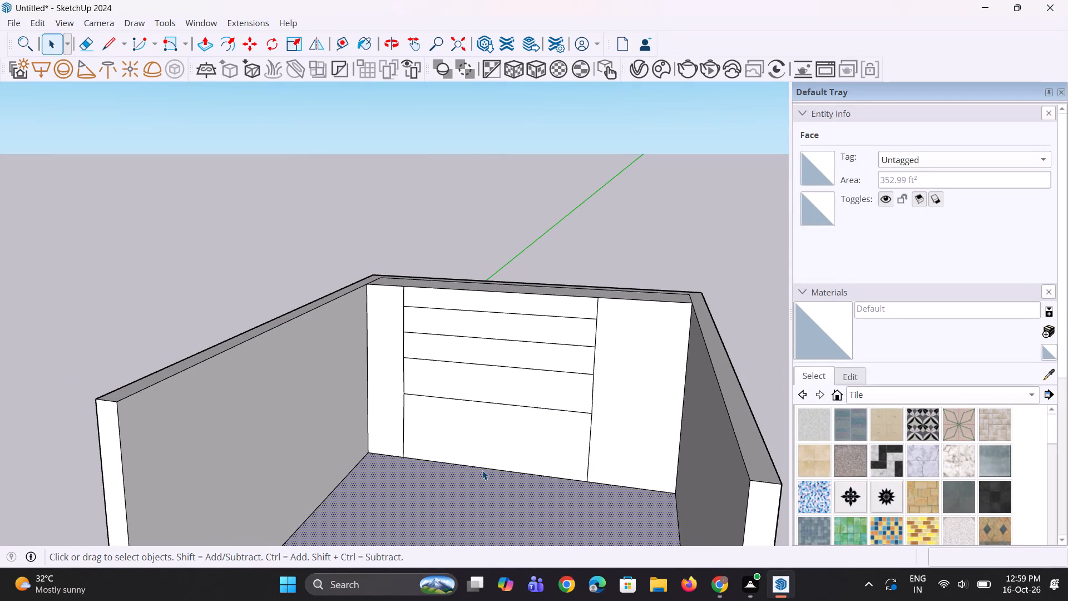
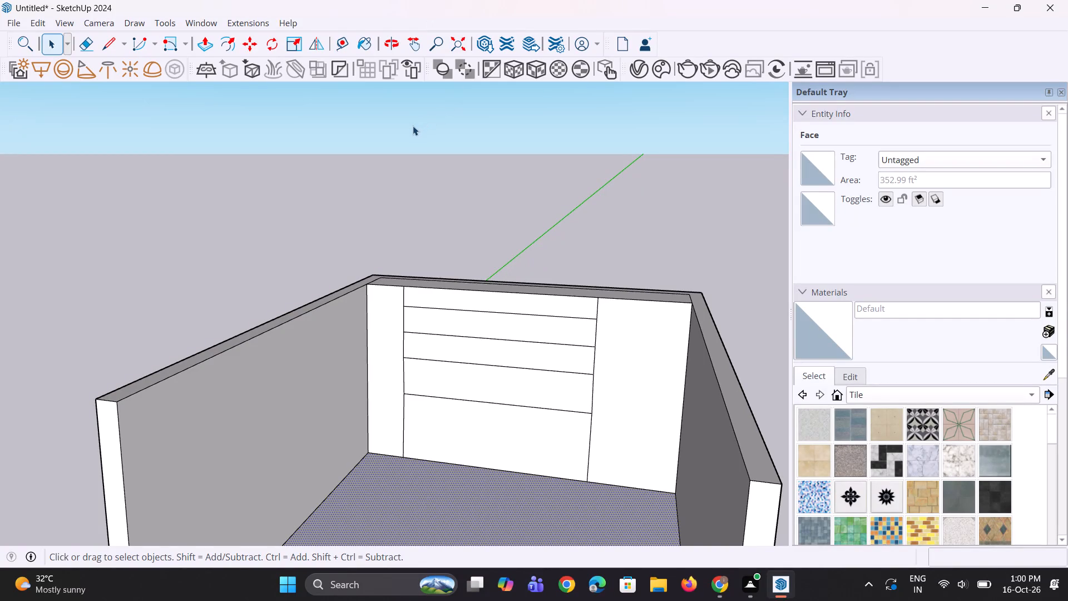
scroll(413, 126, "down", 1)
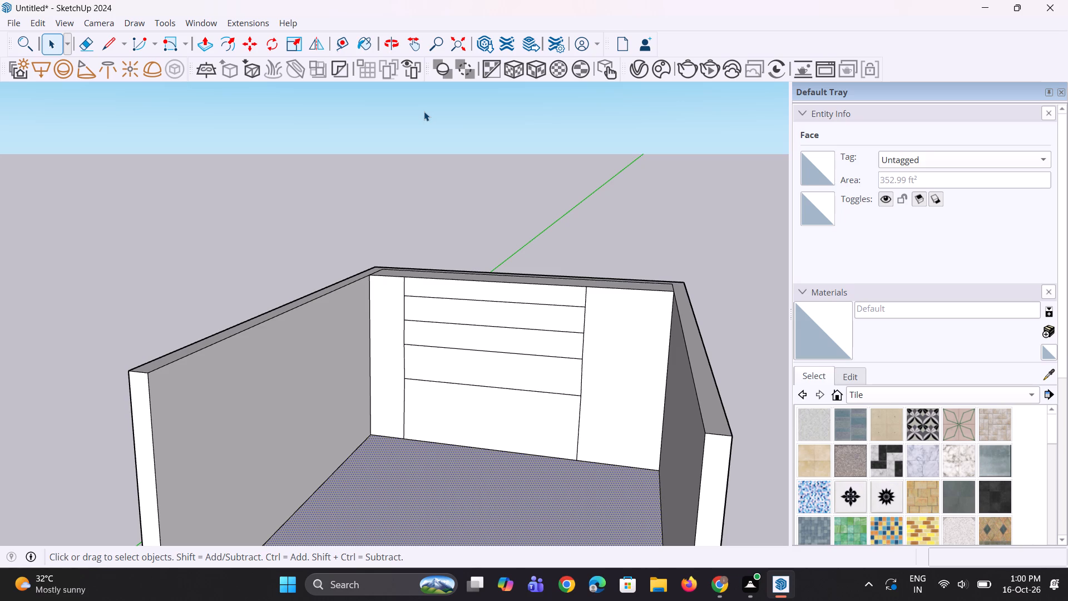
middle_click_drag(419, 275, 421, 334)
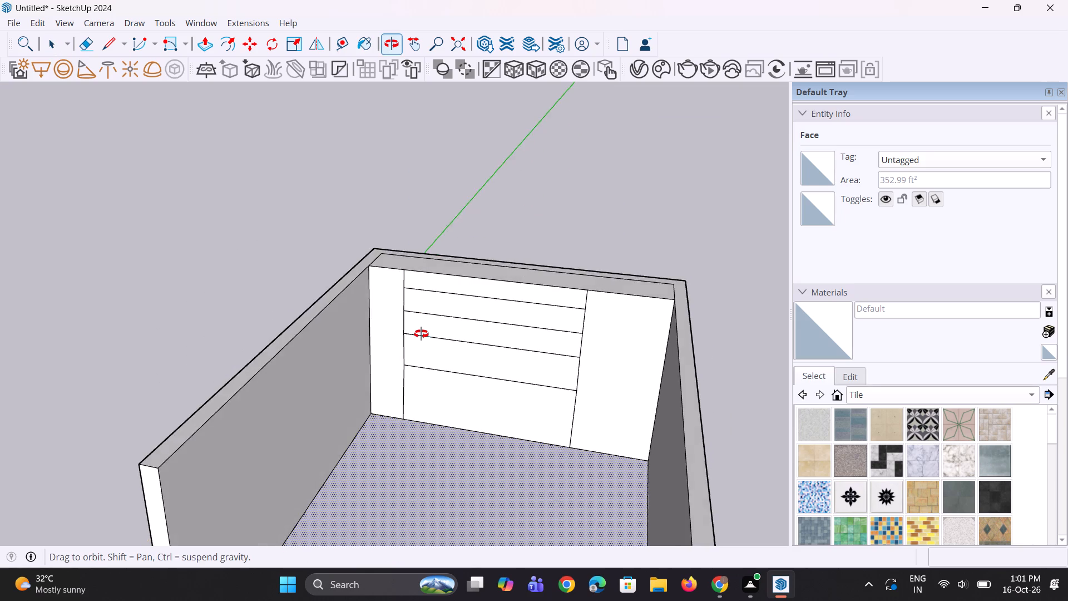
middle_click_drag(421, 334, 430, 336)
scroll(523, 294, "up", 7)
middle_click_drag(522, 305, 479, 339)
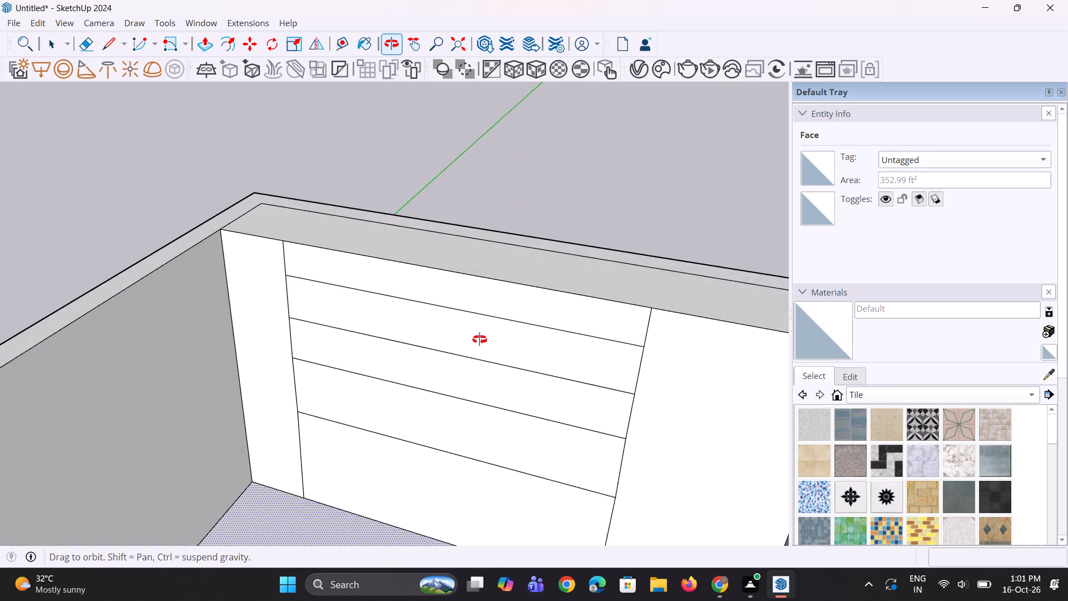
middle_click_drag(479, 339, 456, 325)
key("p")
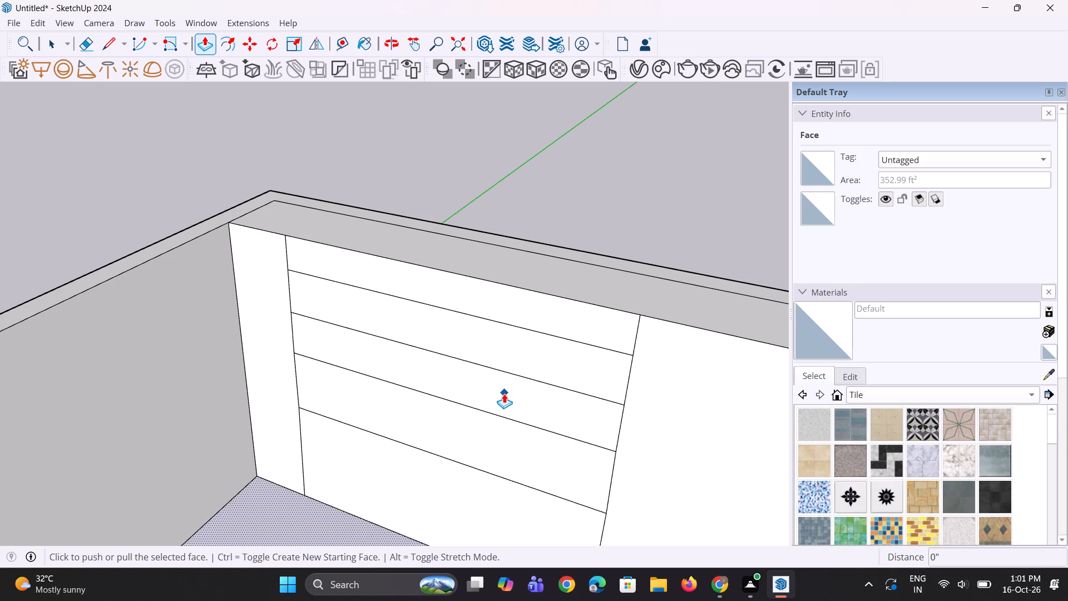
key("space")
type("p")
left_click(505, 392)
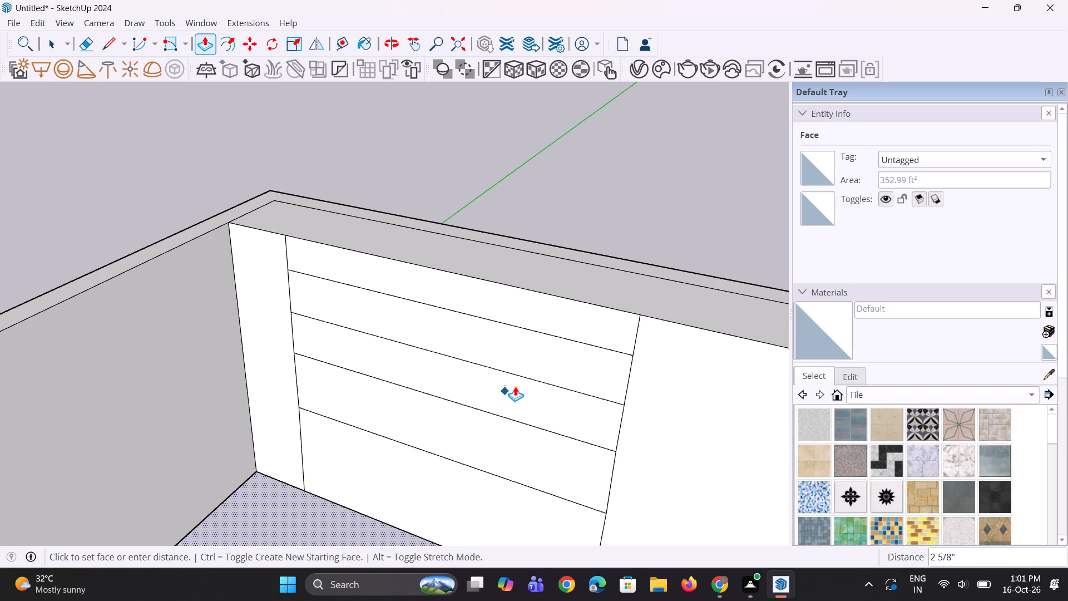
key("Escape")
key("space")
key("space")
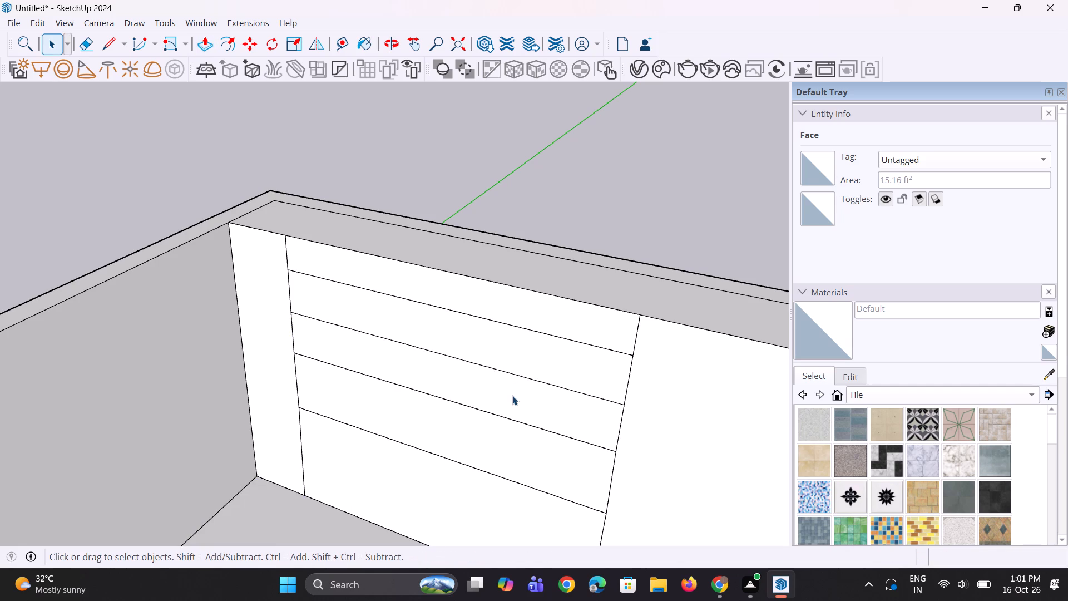
Push the third panel from the top of the back wall's middle section inward about 1' 2" to form a recess.
left_click(512, 396)
key("p")
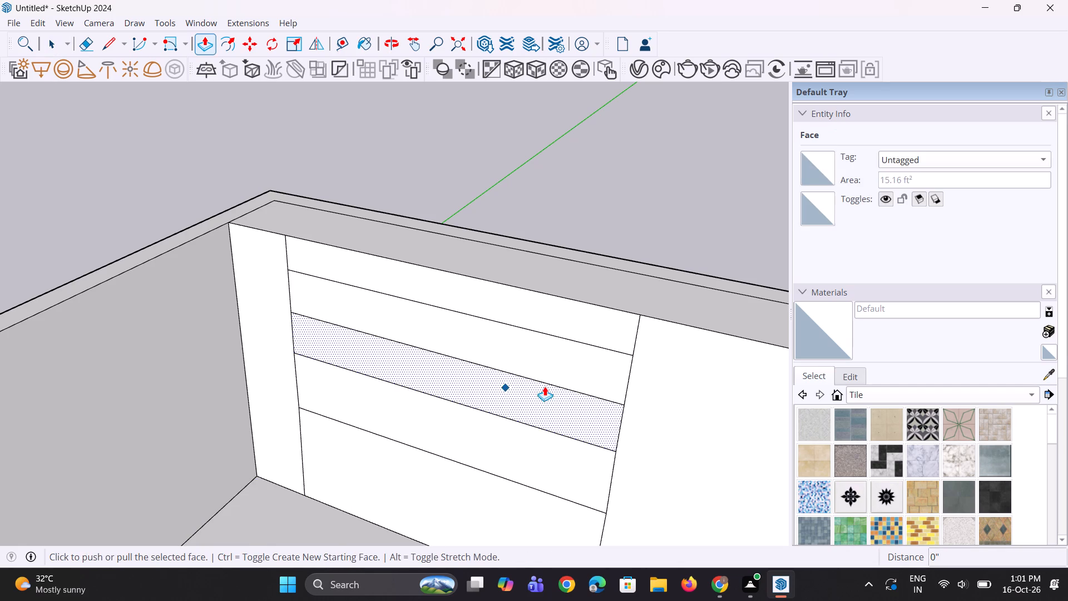
left_click(548, 386)
middle_click_drag(550, 411, 459, 462)
left_click(486, 442)
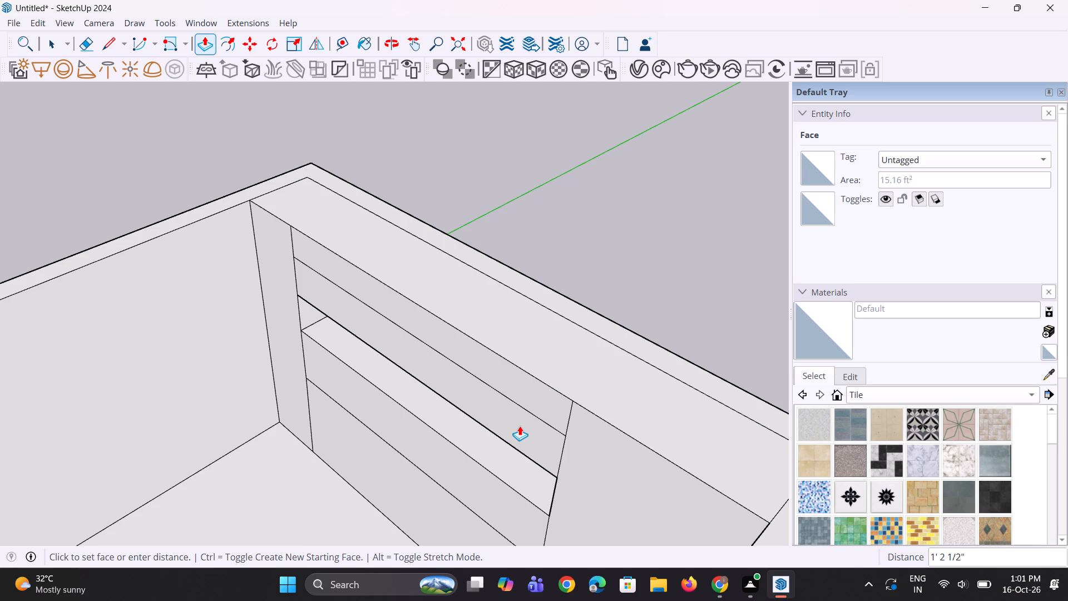
left_click(520, 427)
middle_click_drag(491, 442, 581, 365)
scroll(553, 383, "up", 1)
scroll(533, 368, "down", 6)
middle_click_drag(531, 387, 545, 392)
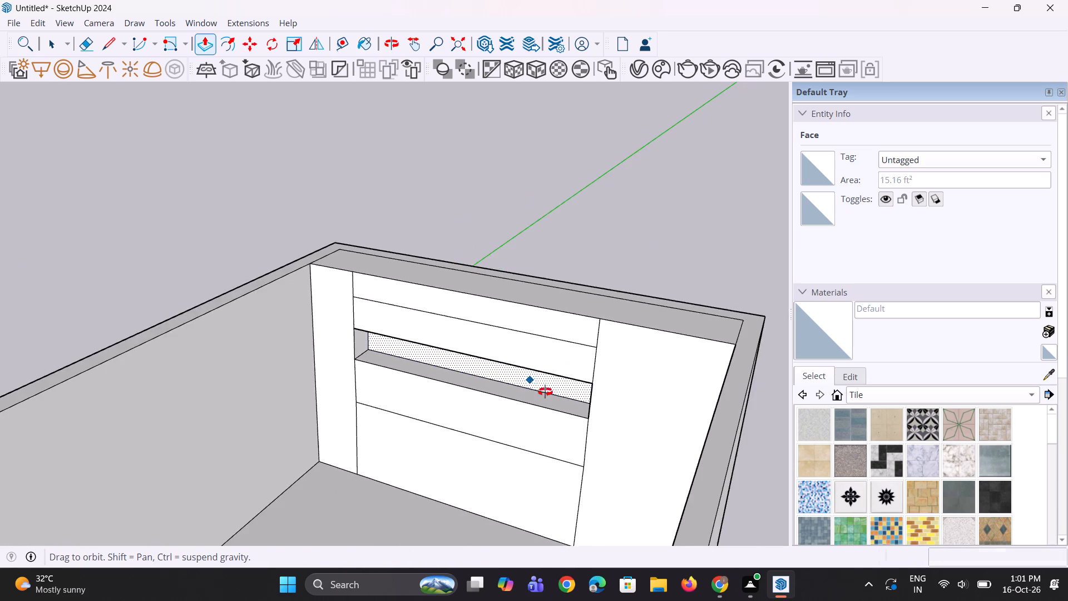
middle_click_drag(545, 392, 573, 385)
left_click_drag(580, 387, 575, 385)
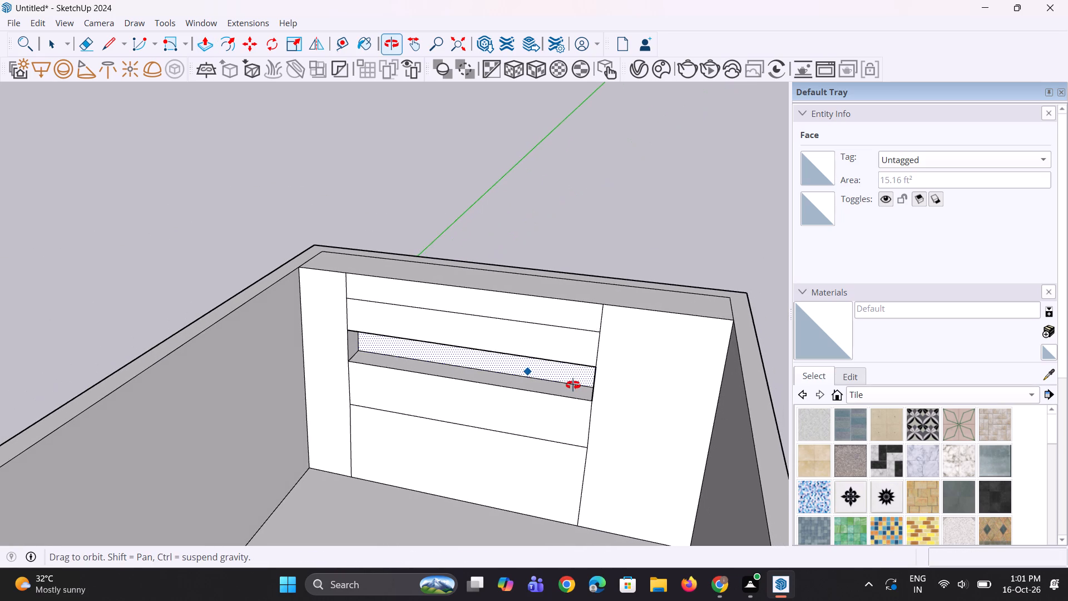
middle_click_drag(573, 385, 555, 398)
key("space")
key("space")
Examine the new recess and the remaining panels on the back wall.
scroll(555, 398, "down", 2)
middle_click_drag(522, 388, 524, 373)
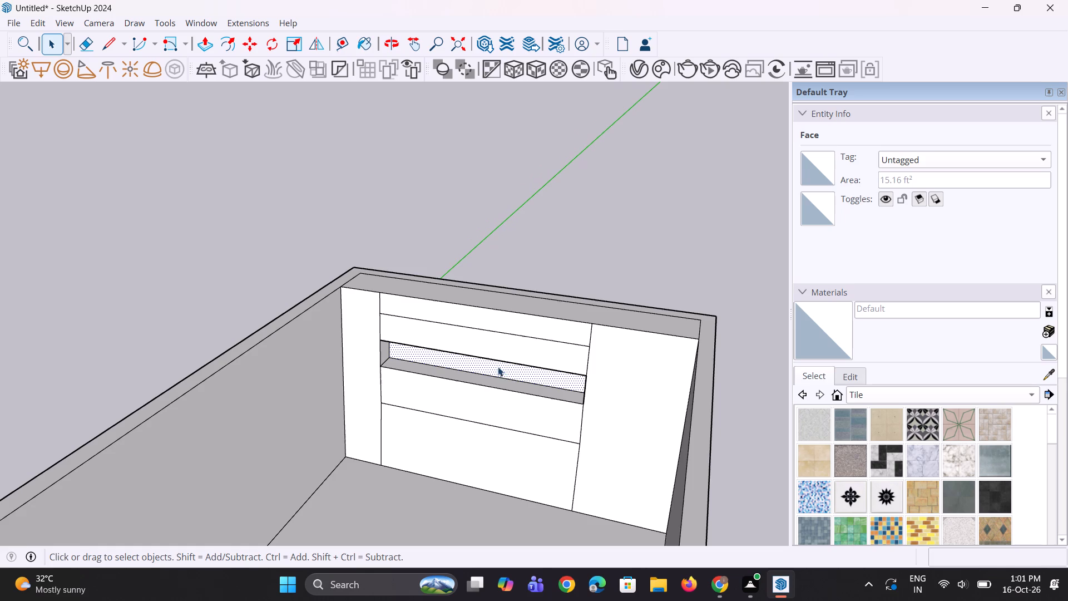
scroll(447, 361, "up", 3)
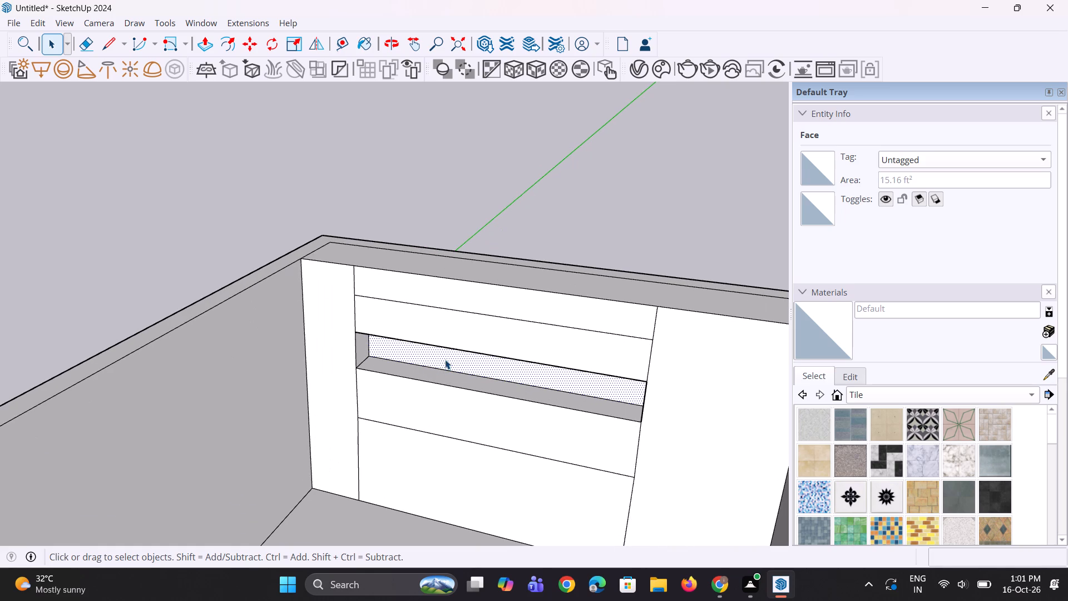
scroll(445, 359, "down", 4)
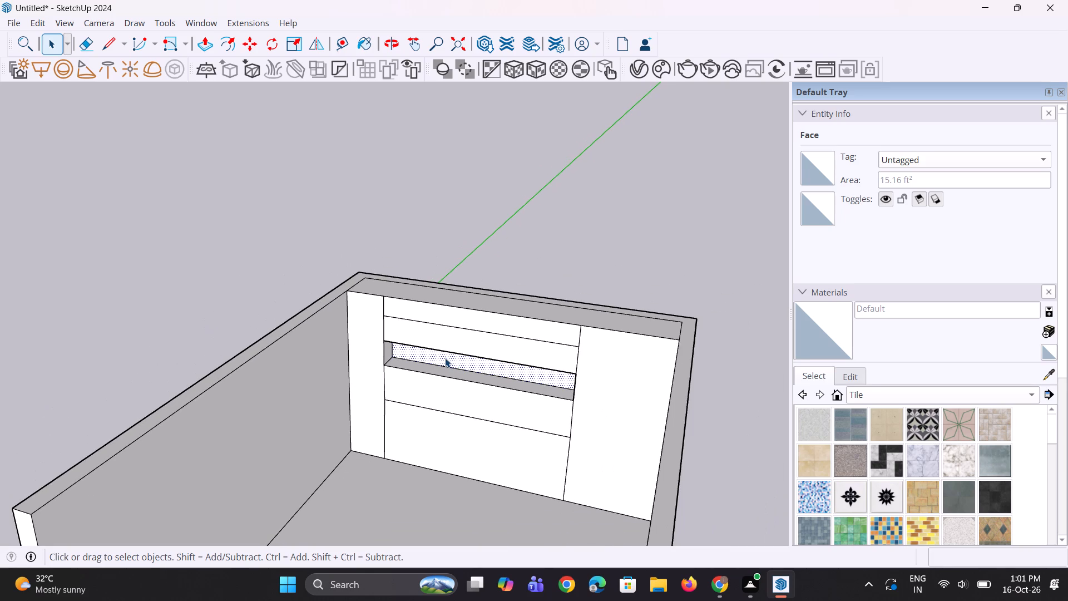
scroll(424, 355, "up", 3)
scroll(424, 355, "down", 2)
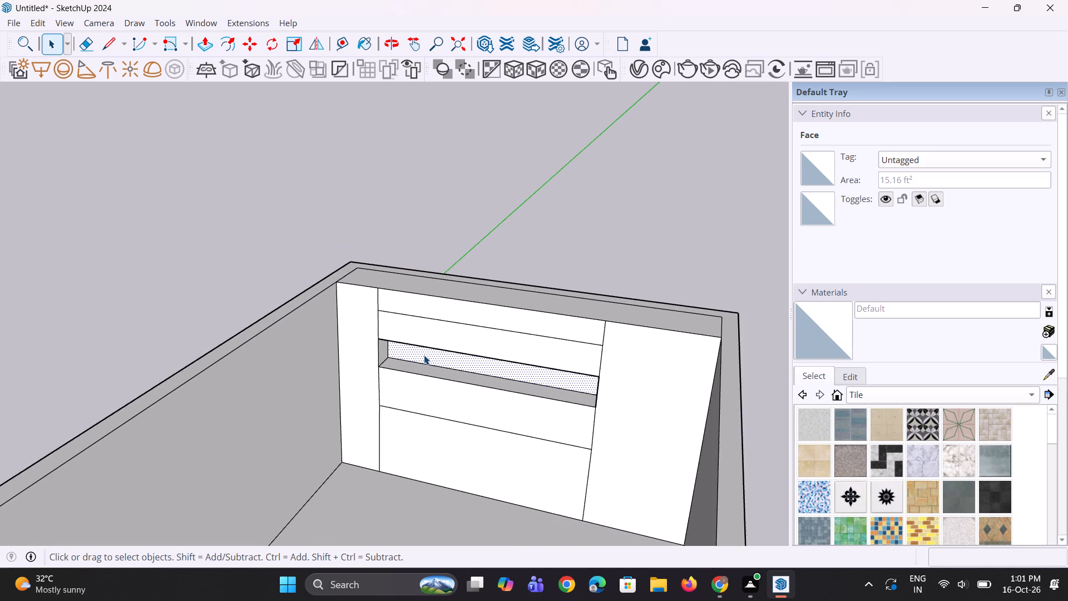
scroll(424, 355, "down", 1)
middle_click_drag(423, 356, 435, 353)
scroll(428, 382, "up", 3)
key("space")
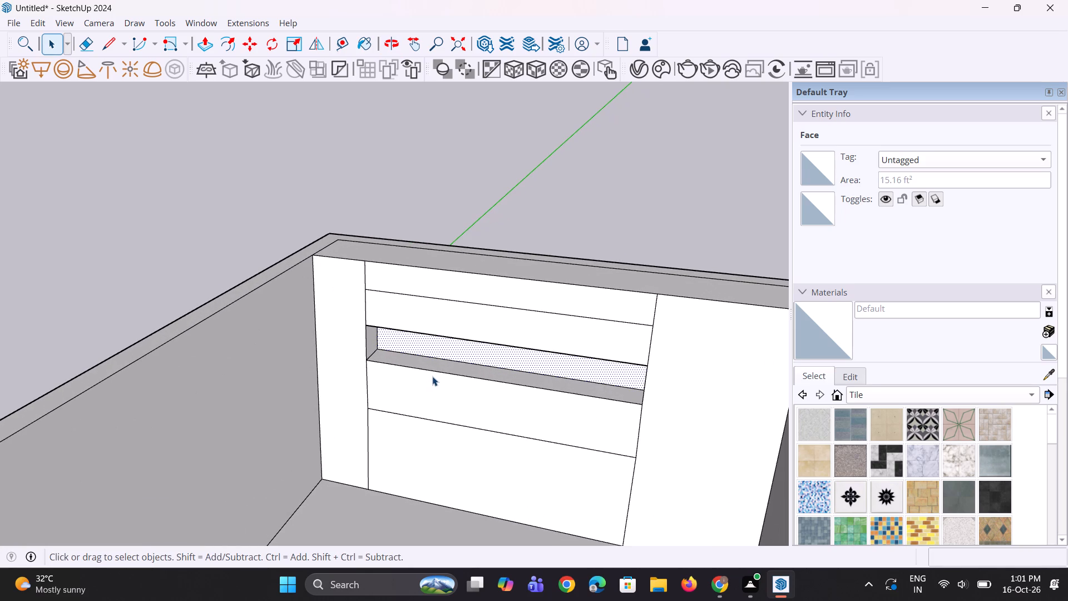
Copy the recess's lower front edge about 6" straight down onto the panel below it.
left_click(443, 375)
middle_click_drag(467, 376, 468, 361)
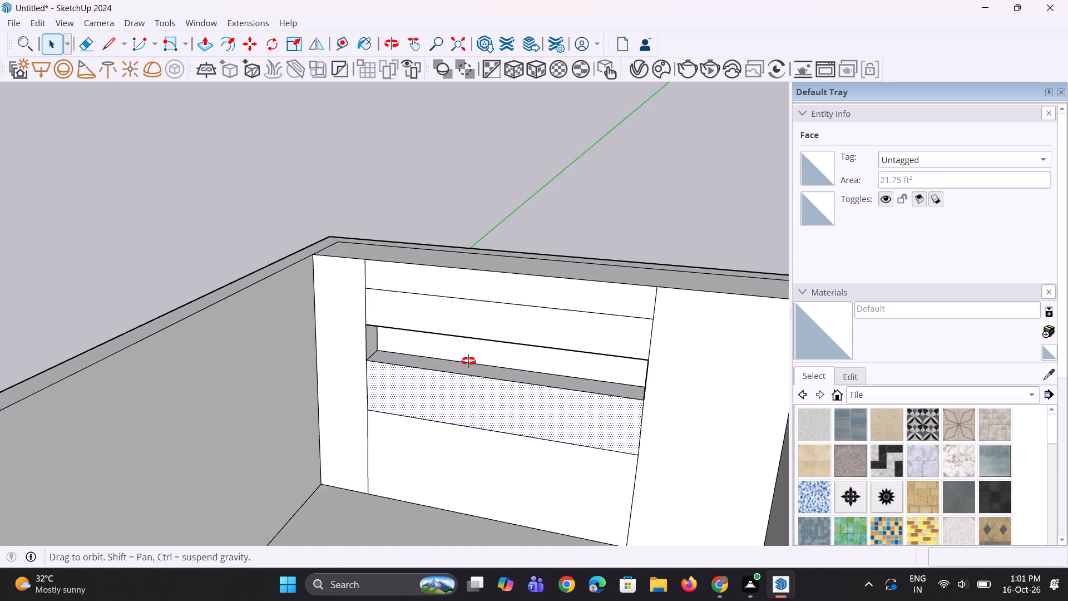
middle_click_drag(468, 361, 476, 351)
scroll(598, 339, "up", 2)
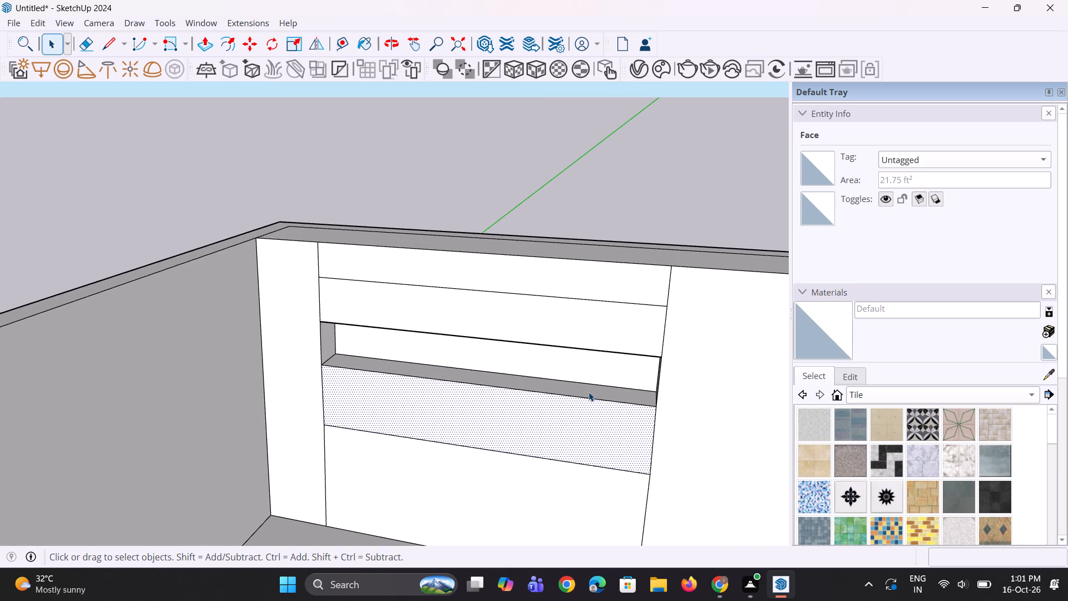
left_click(595, 400)
key("m")
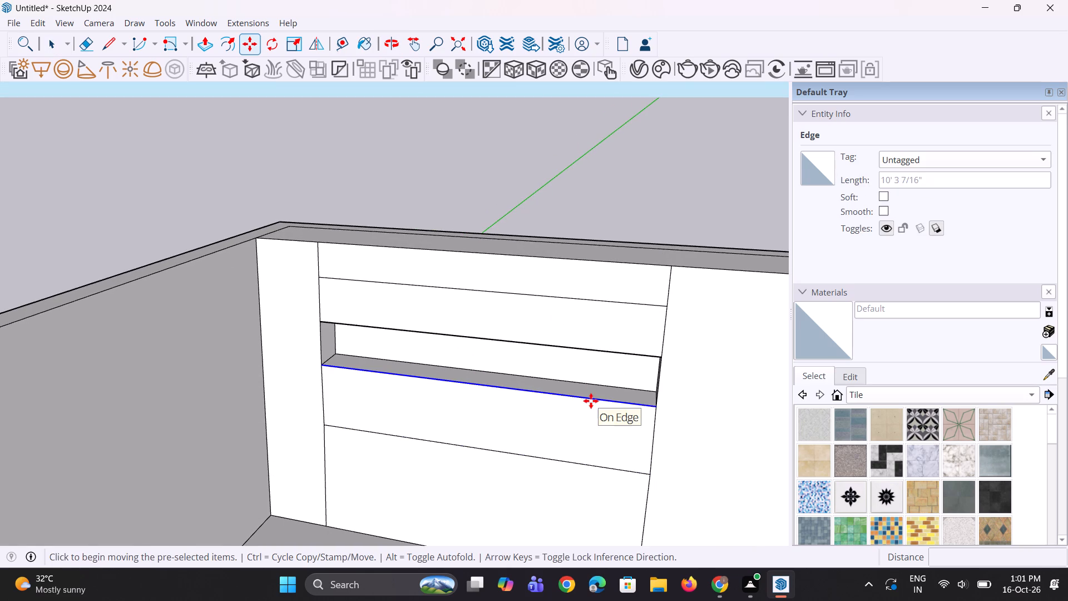
left_click(652, 411)
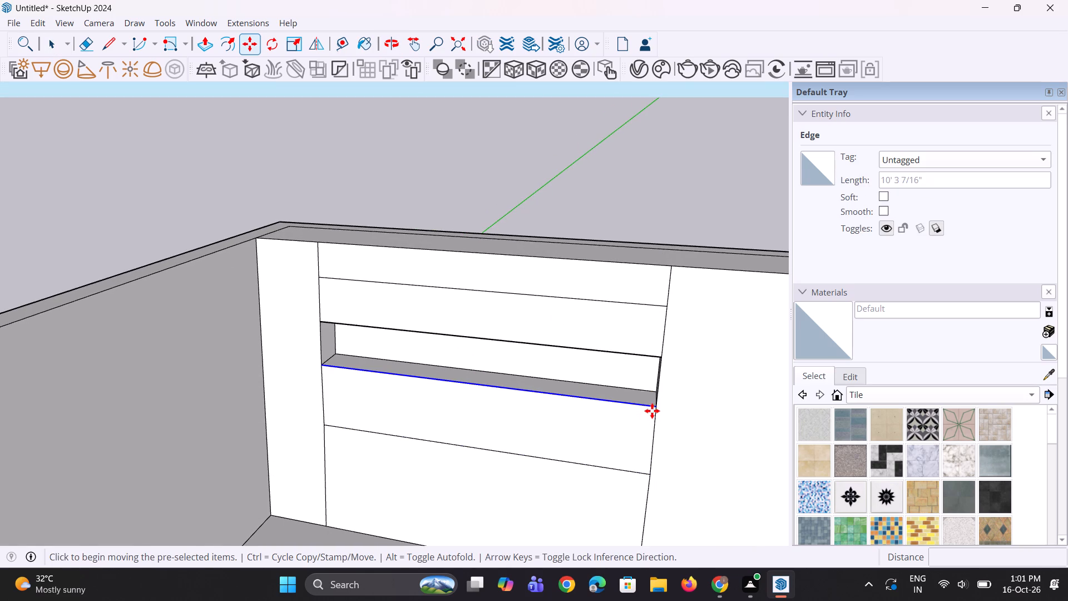
key("Escape")
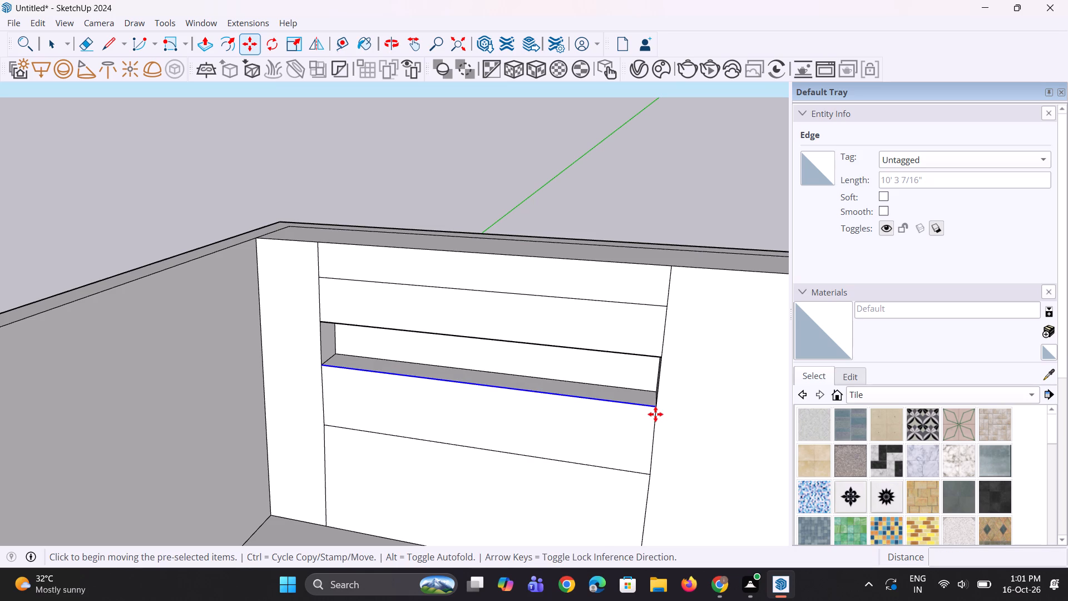
left_click(654, 408)
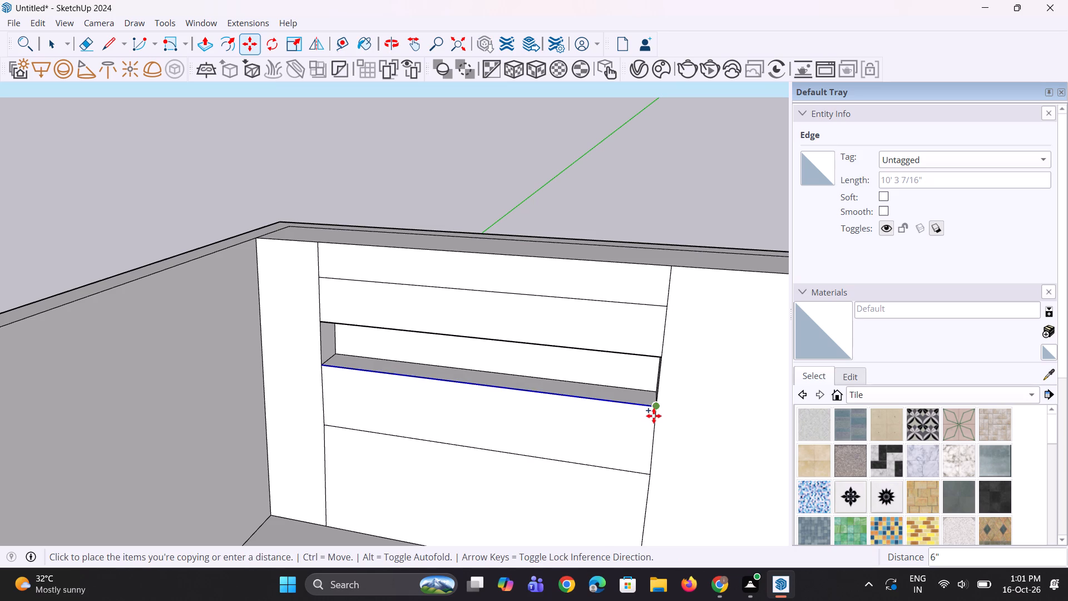
left_click(654, 417)
key("space")
key("space")
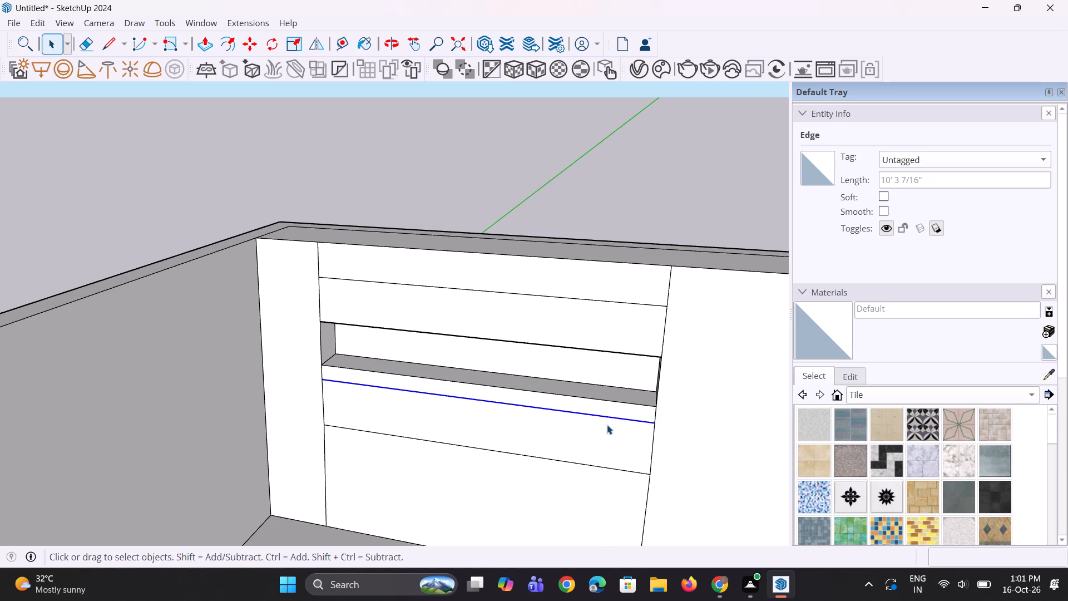
Push the panel below the copied edge inward about 1' 1 13/16", level with the back of the upper recess.
middle_click_drag(606, 425, 569, 431)
key("p")
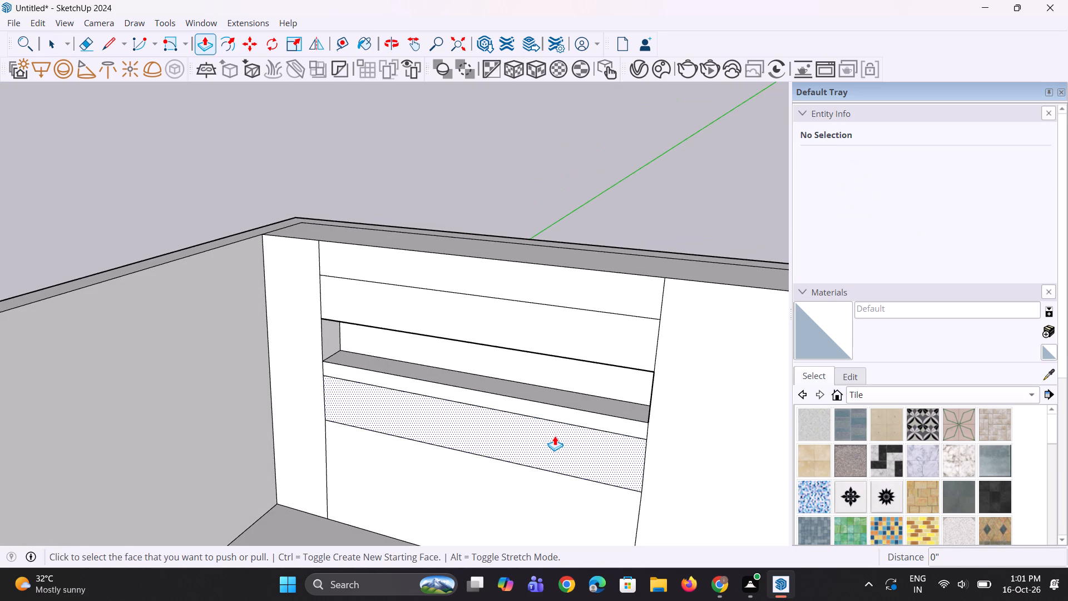
left_click(558, 445)
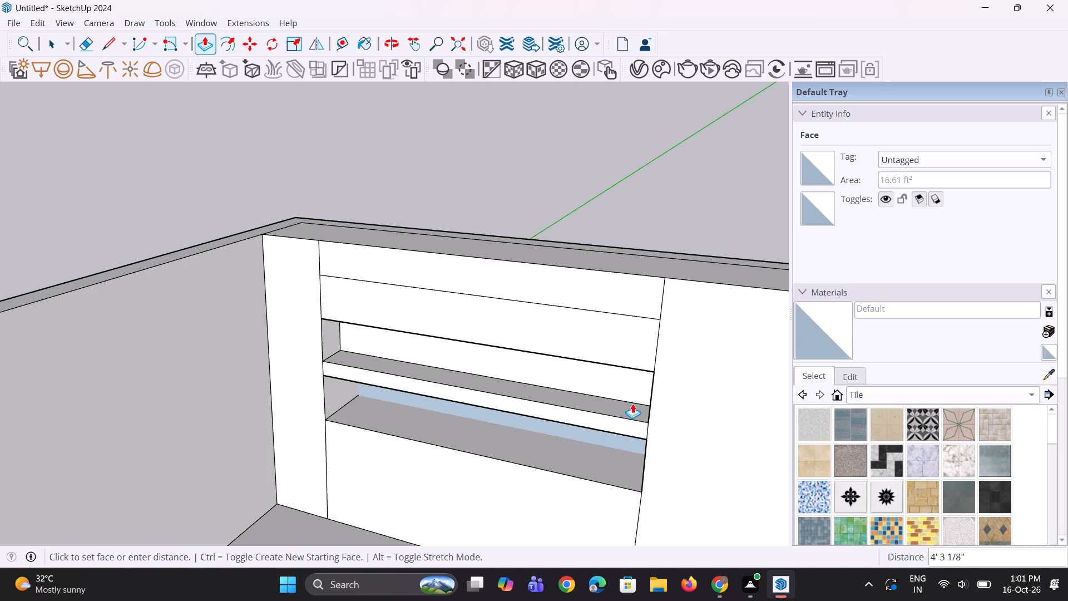
left_click(632, 392)
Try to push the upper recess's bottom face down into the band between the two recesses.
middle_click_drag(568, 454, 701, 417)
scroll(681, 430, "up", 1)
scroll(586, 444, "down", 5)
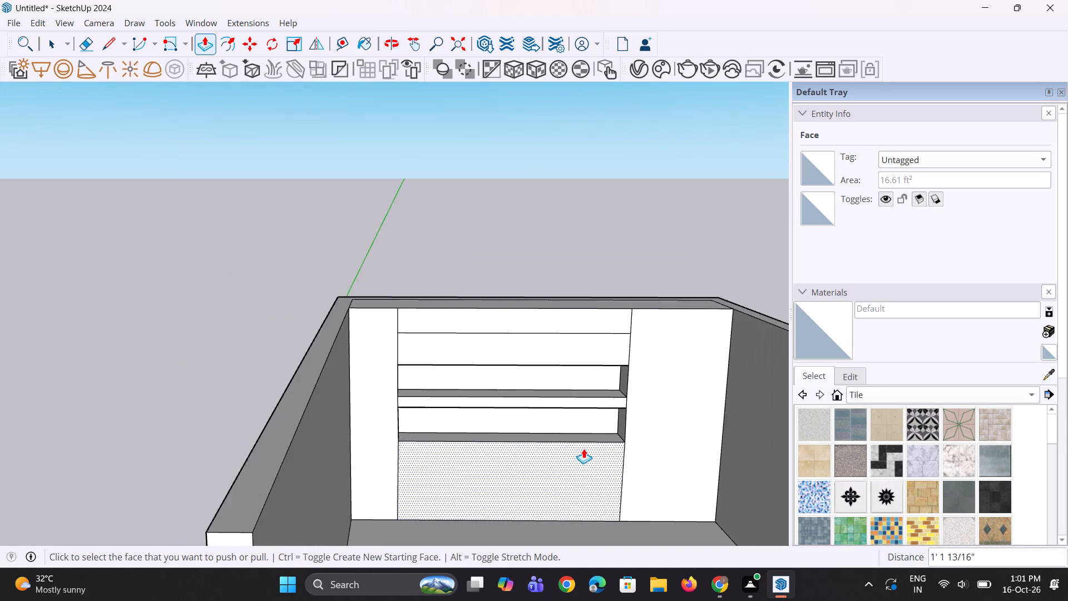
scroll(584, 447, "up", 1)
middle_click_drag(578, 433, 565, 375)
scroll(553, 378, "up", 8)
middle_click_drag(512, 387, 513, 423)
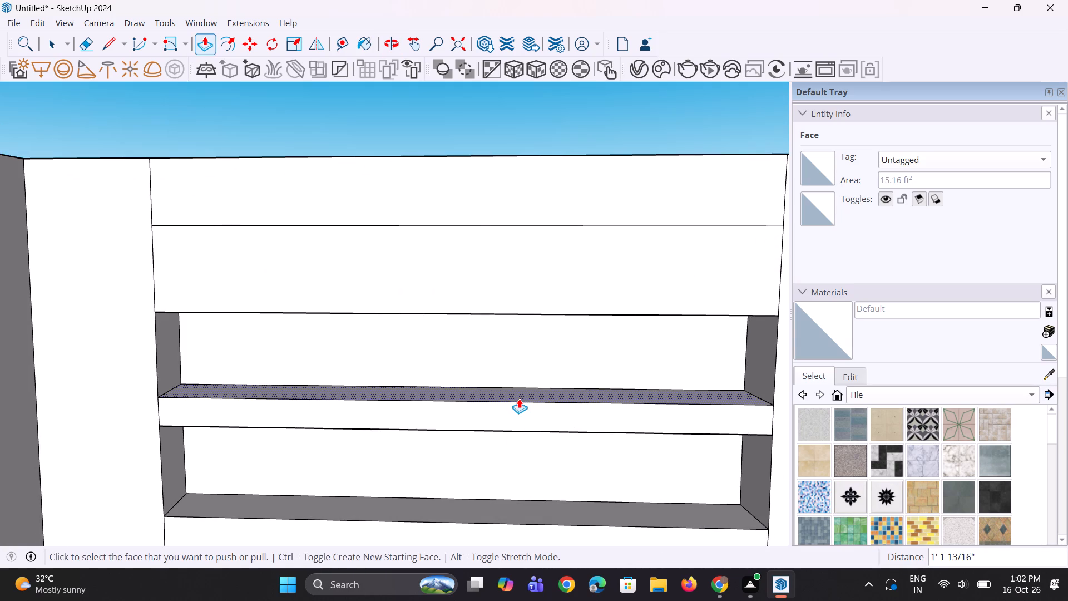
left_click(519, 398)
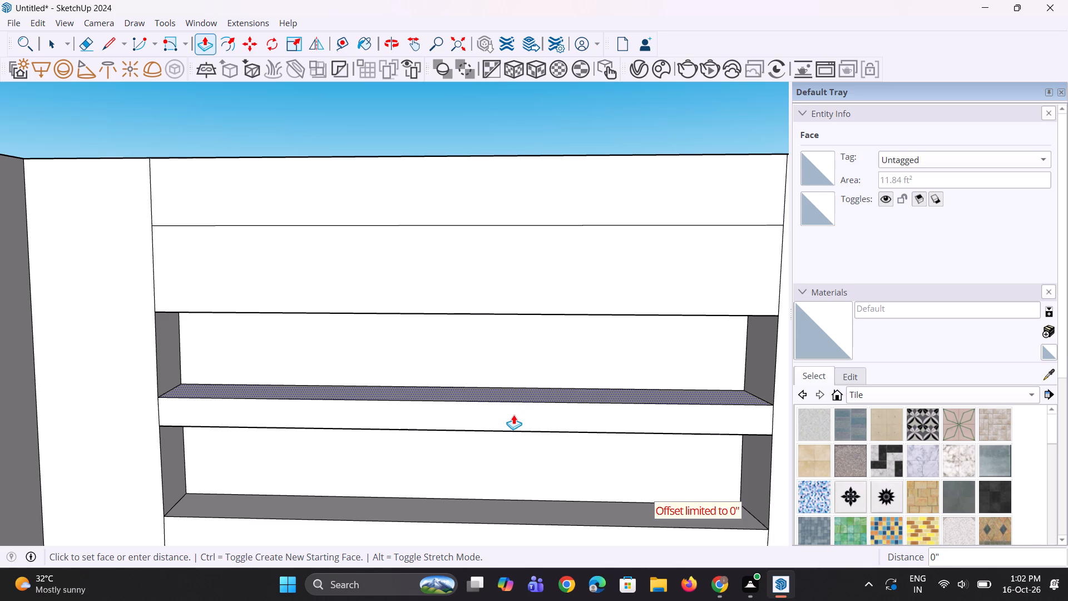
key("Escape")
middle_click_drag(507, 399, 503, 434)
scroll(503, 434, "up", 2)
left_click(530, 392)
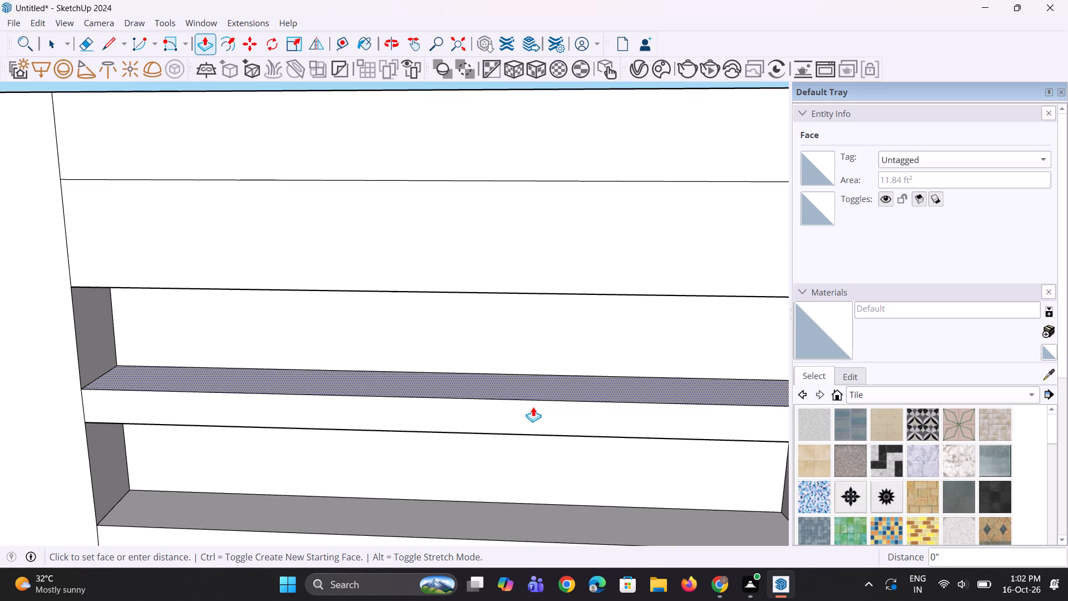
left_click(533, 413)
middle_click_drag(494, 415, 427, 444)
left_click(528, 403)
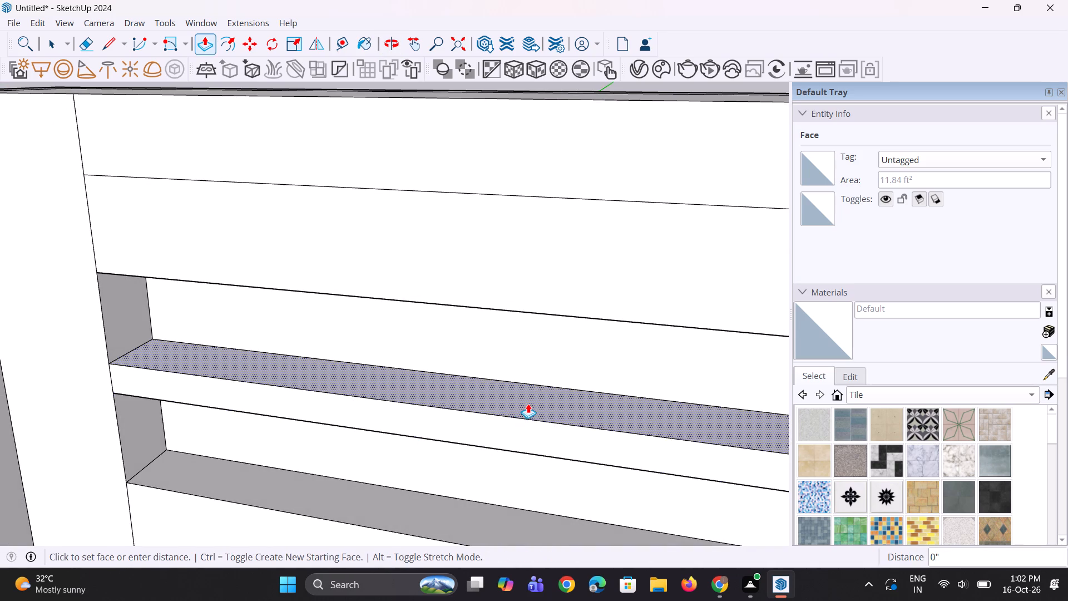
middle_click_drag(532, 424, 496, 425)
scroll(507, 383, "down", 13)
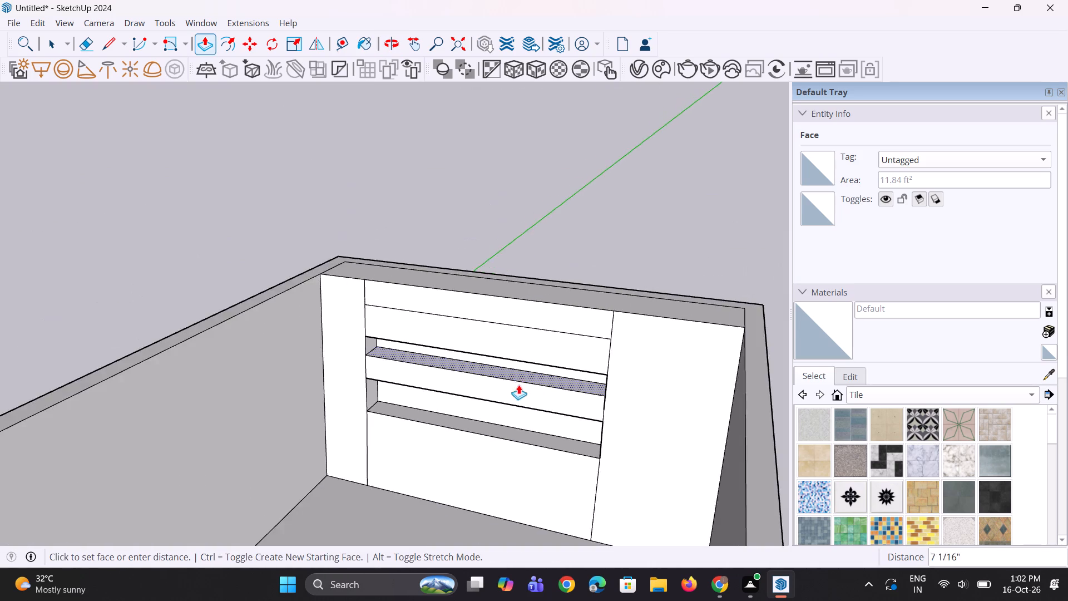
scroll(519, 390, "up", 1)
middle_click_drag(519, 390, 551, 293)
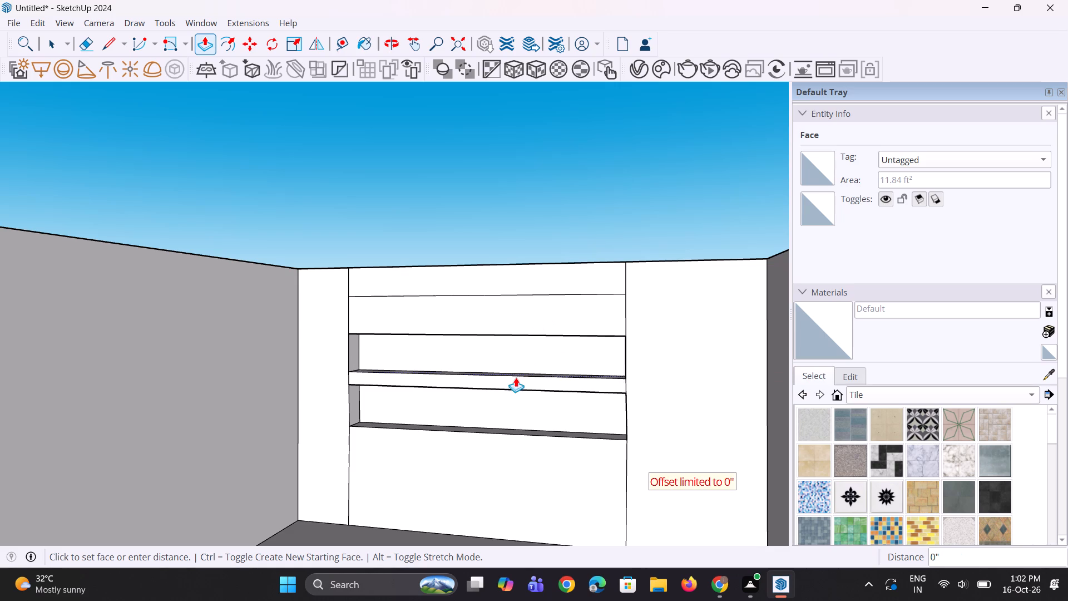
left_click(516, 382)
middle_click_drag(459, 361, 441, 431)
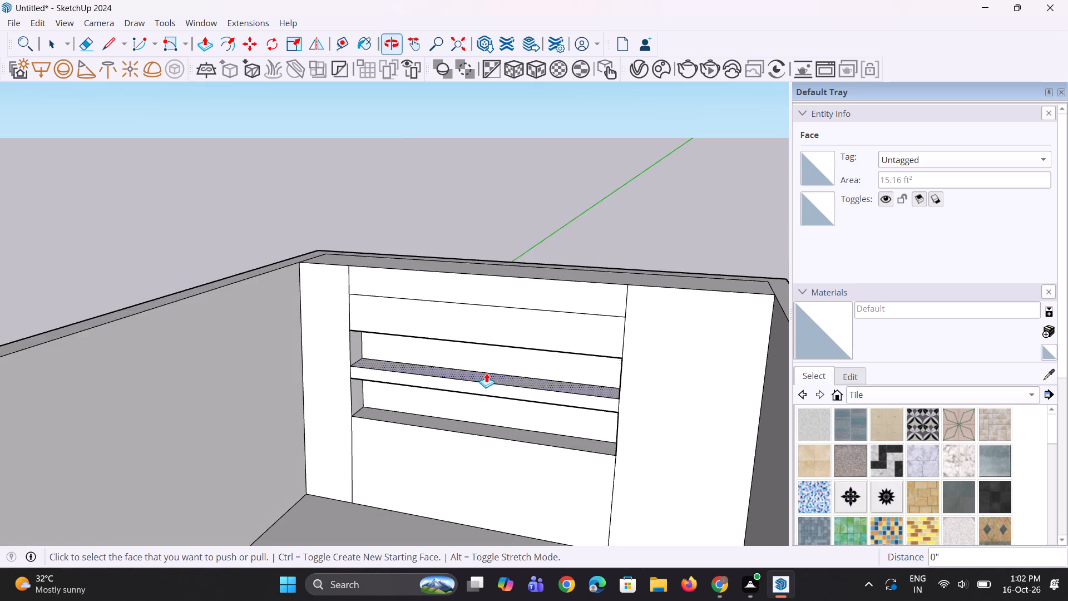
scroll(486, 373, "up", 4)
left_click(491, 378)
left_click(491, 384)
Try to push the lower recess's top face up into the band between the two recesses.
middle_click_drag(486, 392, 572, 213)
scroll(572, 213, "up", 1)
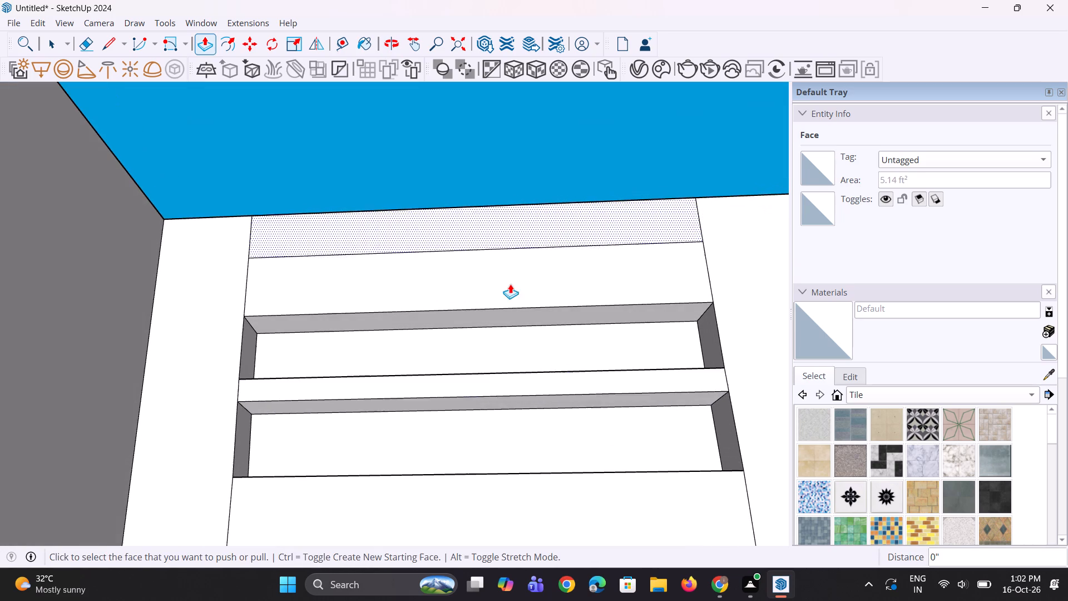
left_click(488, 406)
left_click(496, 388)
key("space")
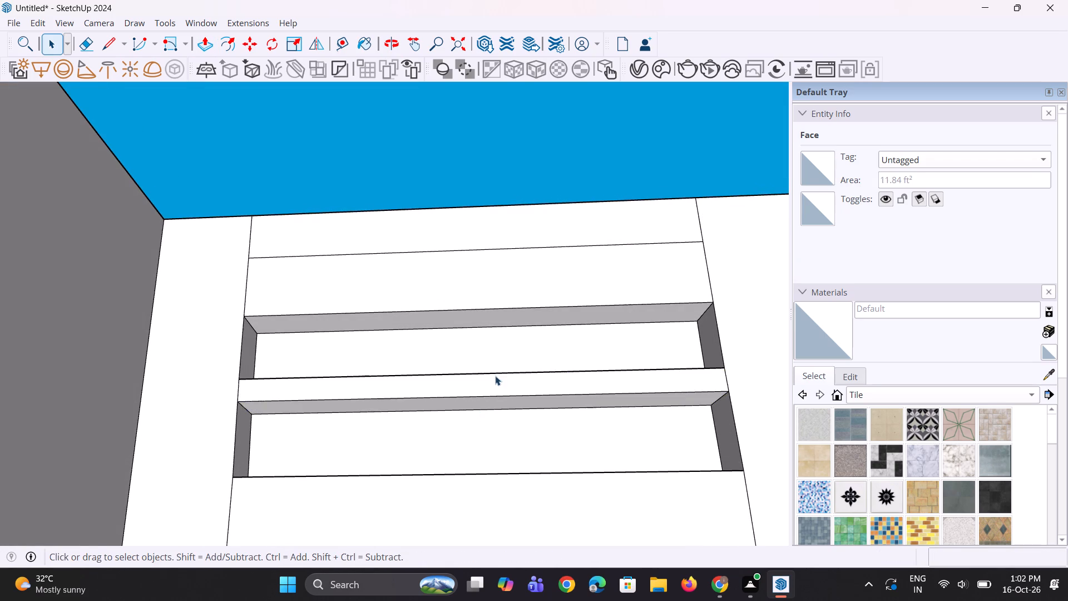
Undo the lower recess and the 6" edge copy beneath the upper recess.
scroll(495, 370, "down", 8)
left_click(463, 49)
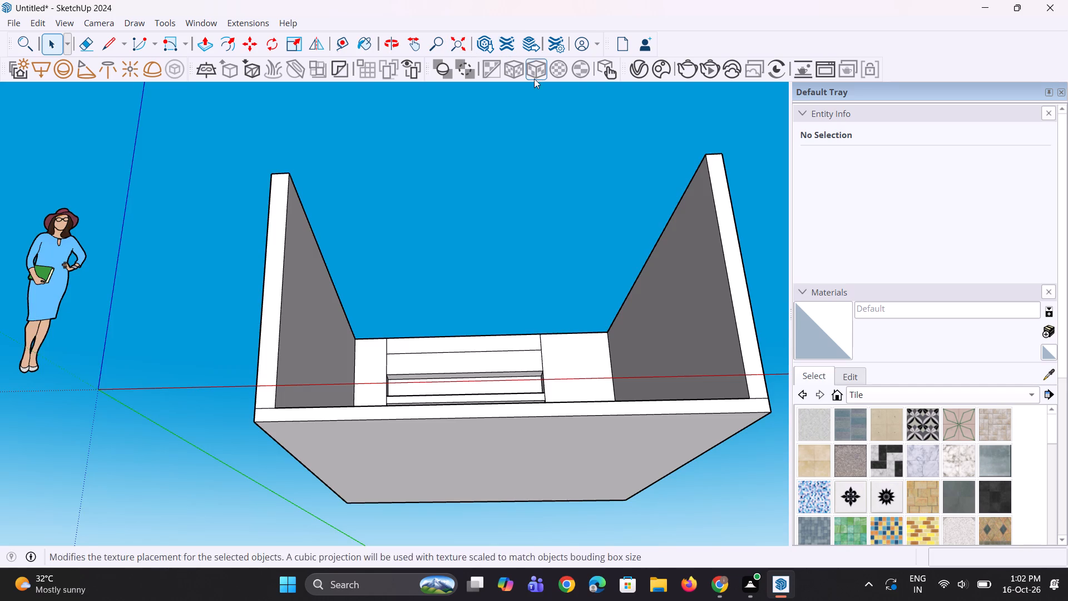
scroll(457, 90, "down", 3)
middle_click_drag(444, 198, 455, 366)
scroll(476, 279, "up", 5)
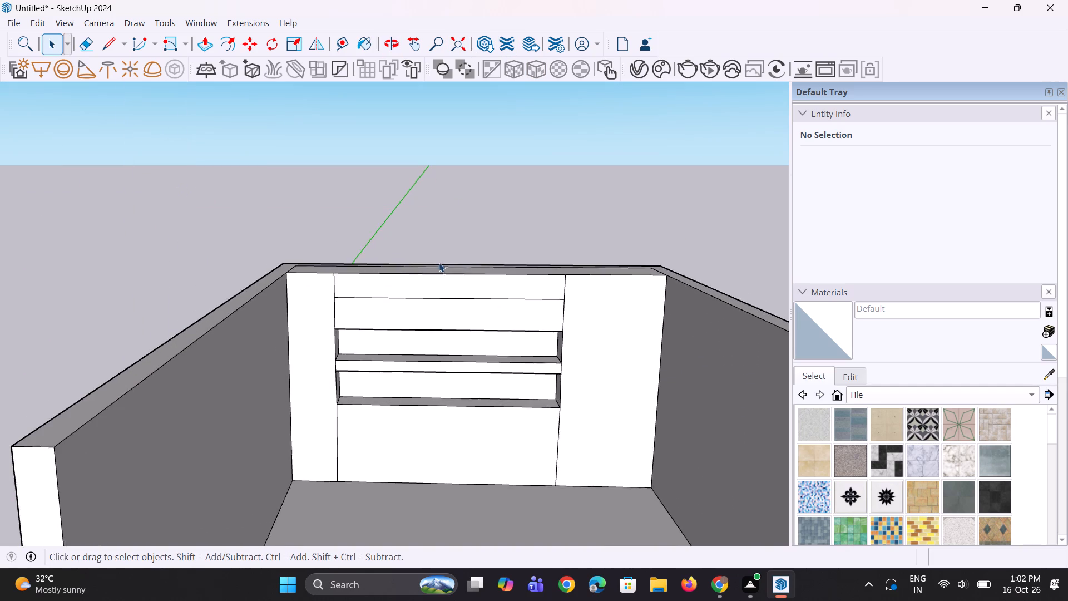
scroll(439, 263, "up", 2)
key("ctrl+z")
key("ctrl+z")
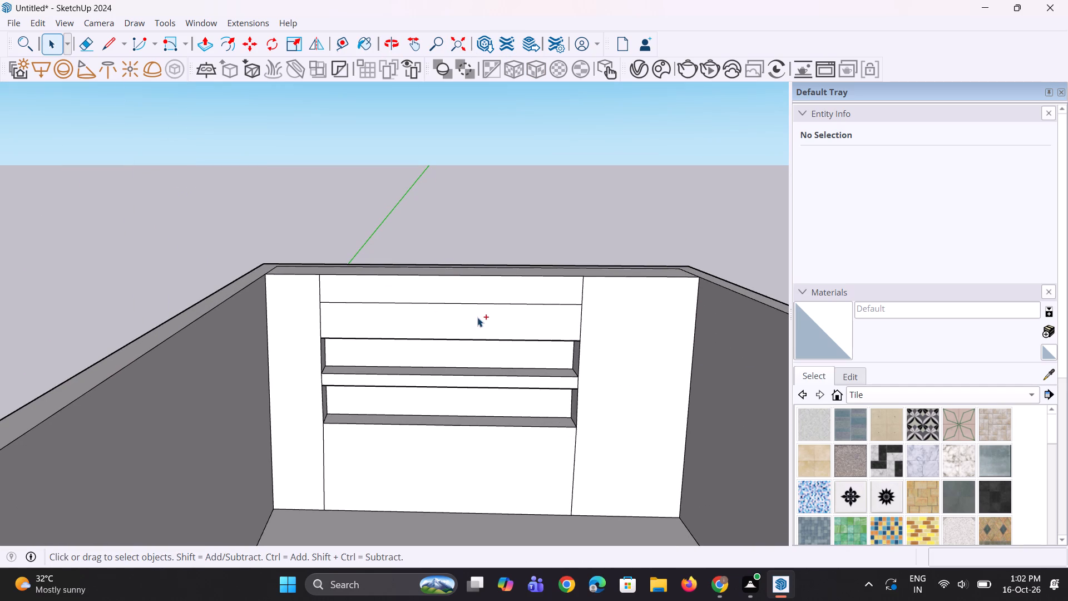
key("ctrl+z")
key("ctrl+z")
key("Escape")
key("Escape")
key("Escape")
key("ctrl+z")
key("ctrl+z")
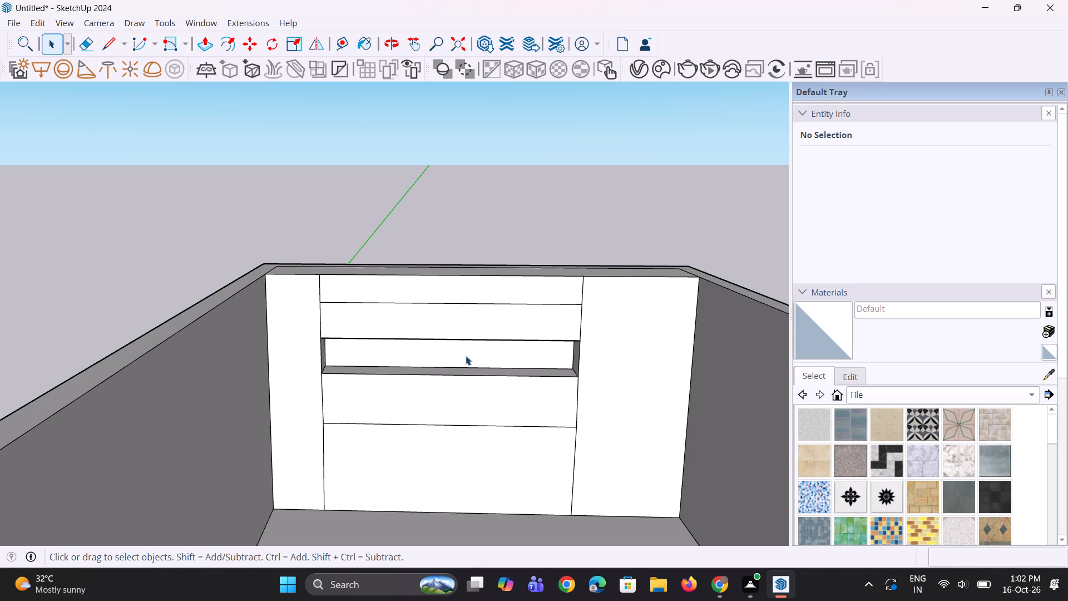
Copy the upper recess's lower front edge 3" straight down onto the panel below it.
scroll(484, 410, "up", 3)
left_click(528, 371)
left_click(530, 370)
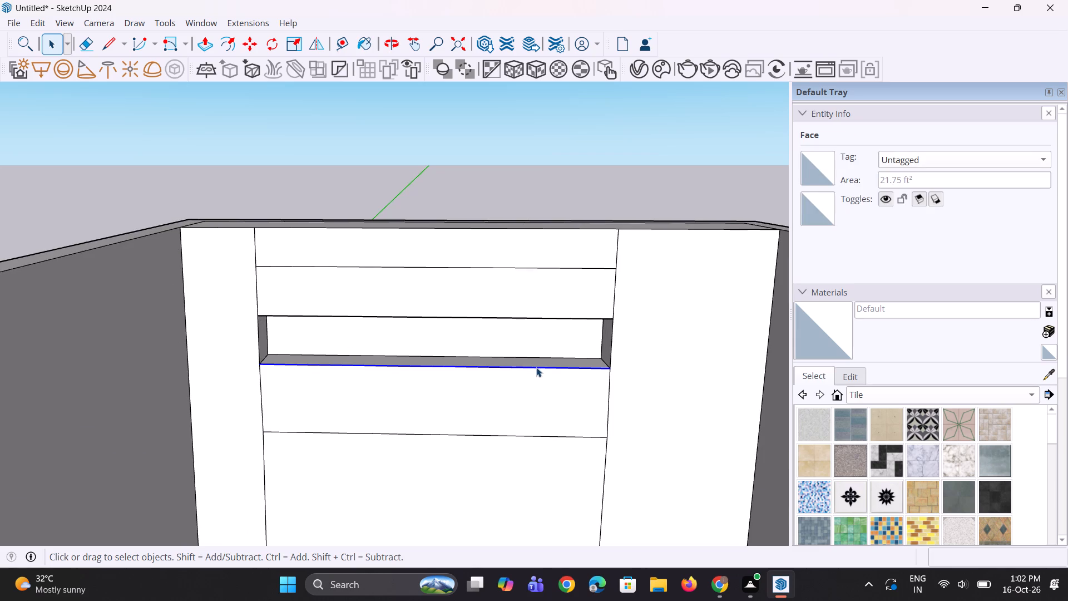
key("m")
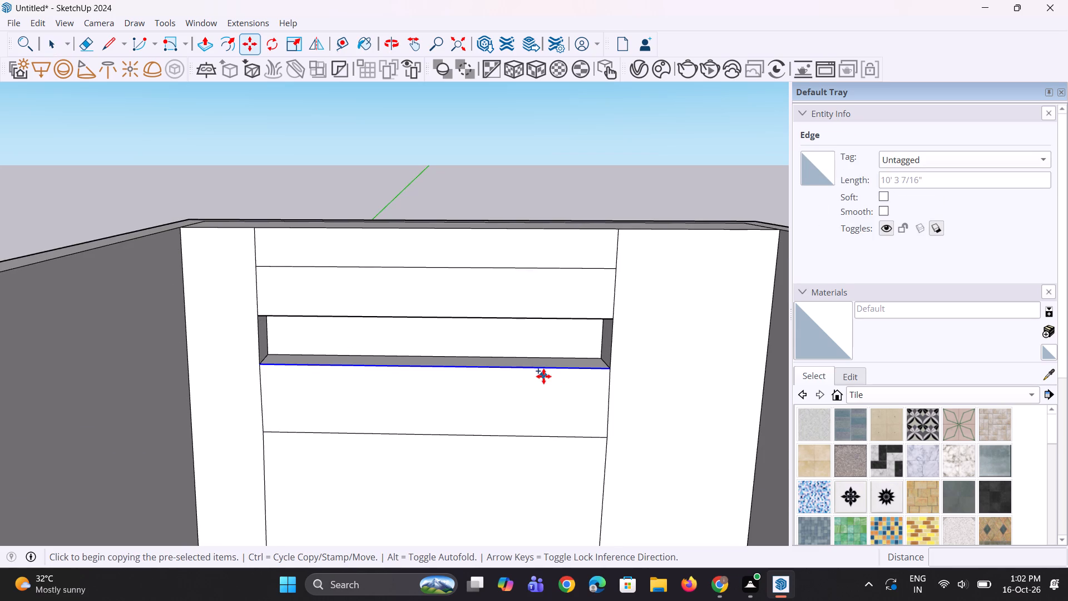
scroll(543, 376, "up", 3)
left_click(629, 368)
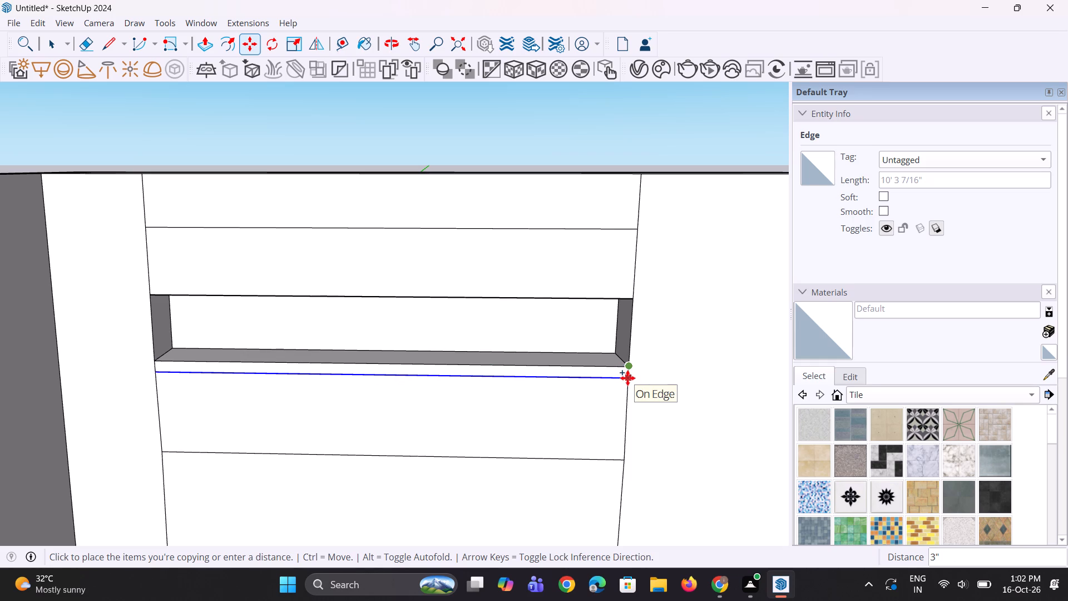
left_click(627, 378)
Push the panel below the copied edge inward 1' 1 13/16", level with the back of the upper recess.
middle_click_drag(574, 400, 565, 398)
key("space")
left_click(554, 423)
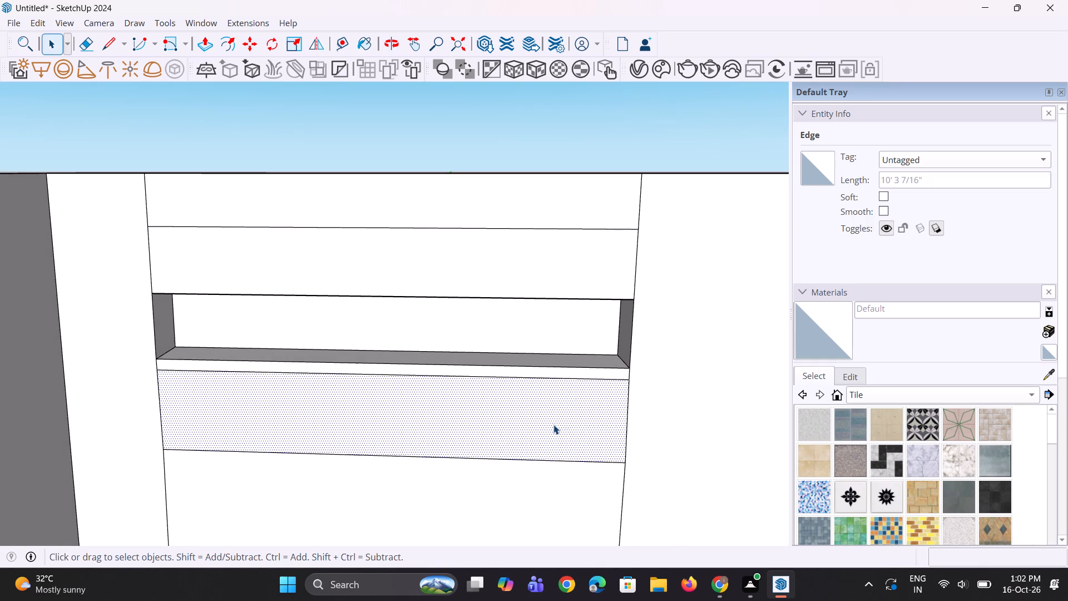
key("p")
left_click(527, 397)
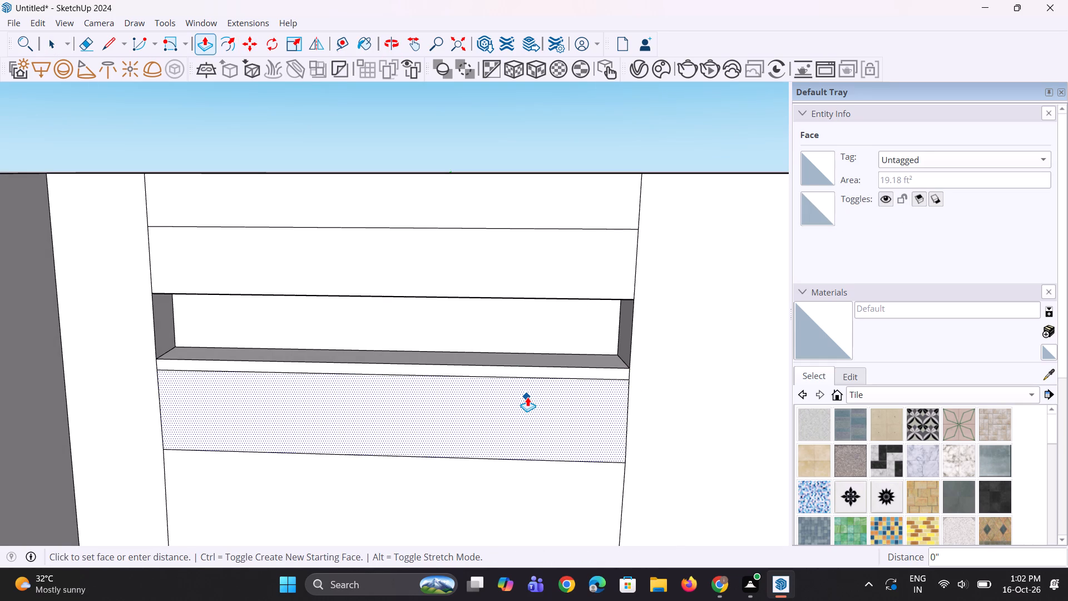
left_click(537, 335)
middle_click_drag(491, 437, 496, 390)
scroll(491, 432, "up", 1)
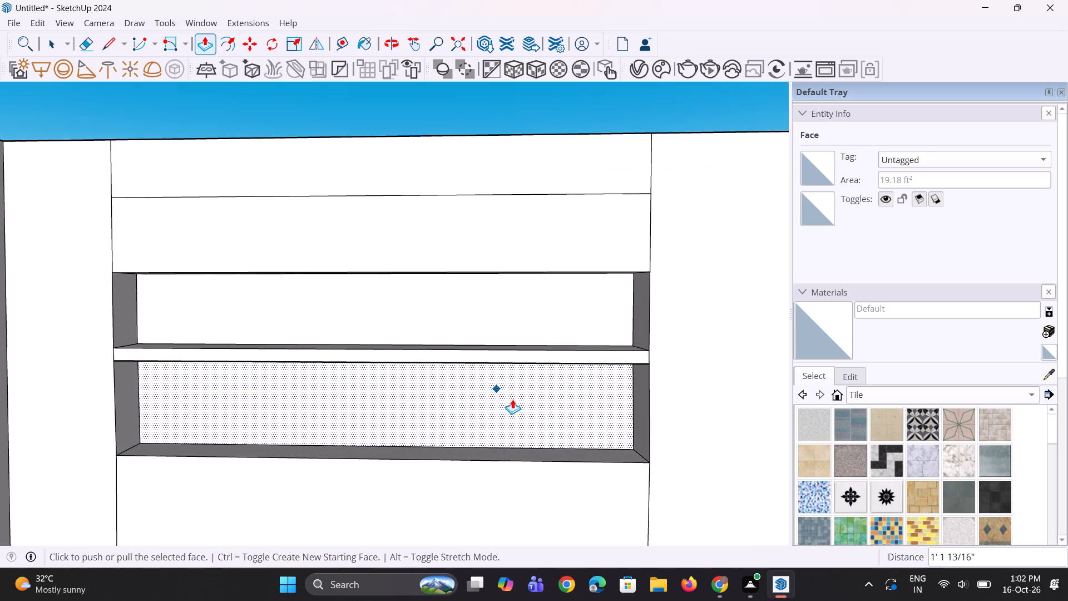
scroll(512, 399, "down", 12)
middle_click_drag(515, 405, 495, 400)
key("space")
key("space")
key("space")
left_click(566, 268)
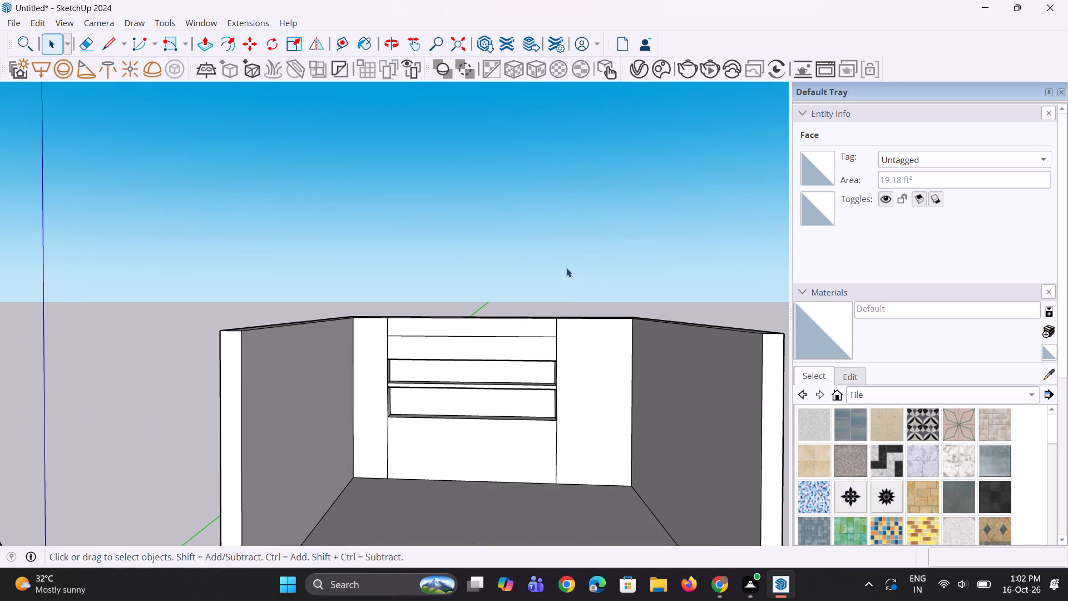
Copy the upper recess's top front edge a short distance straight up onto the panel above, marking a thin band.
scroll(374, 278, "up", 3)
scroll(442, 302, "up", 3)
scroll(443, 302, "down", 5)
middle_click_drag(436, 380, 432, 413)
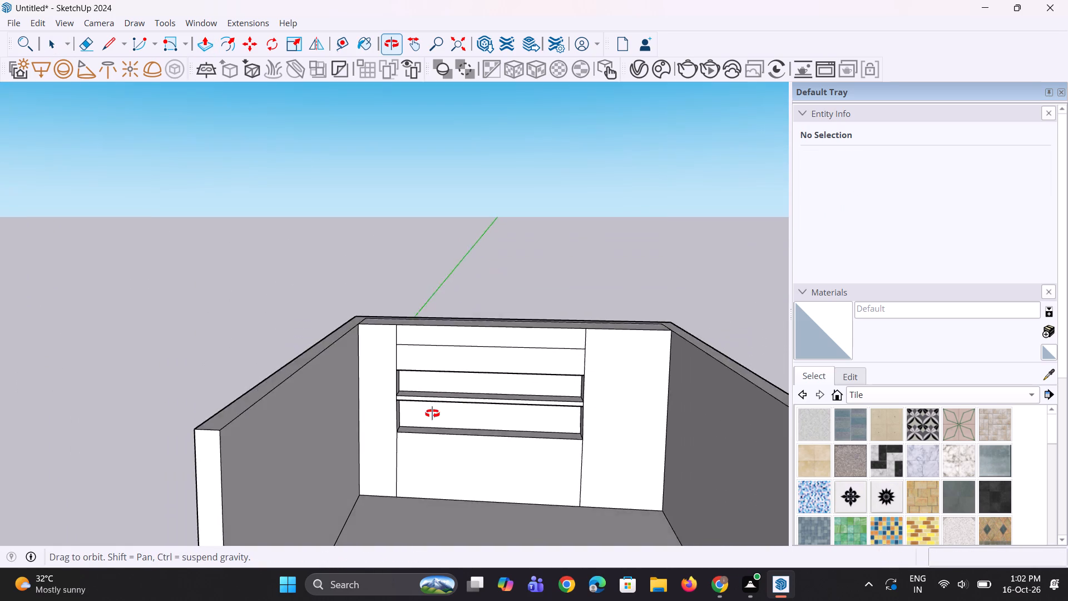
middle_click_drag(432, 413, 442, 391)
scroll(390, 337, "up", 5)
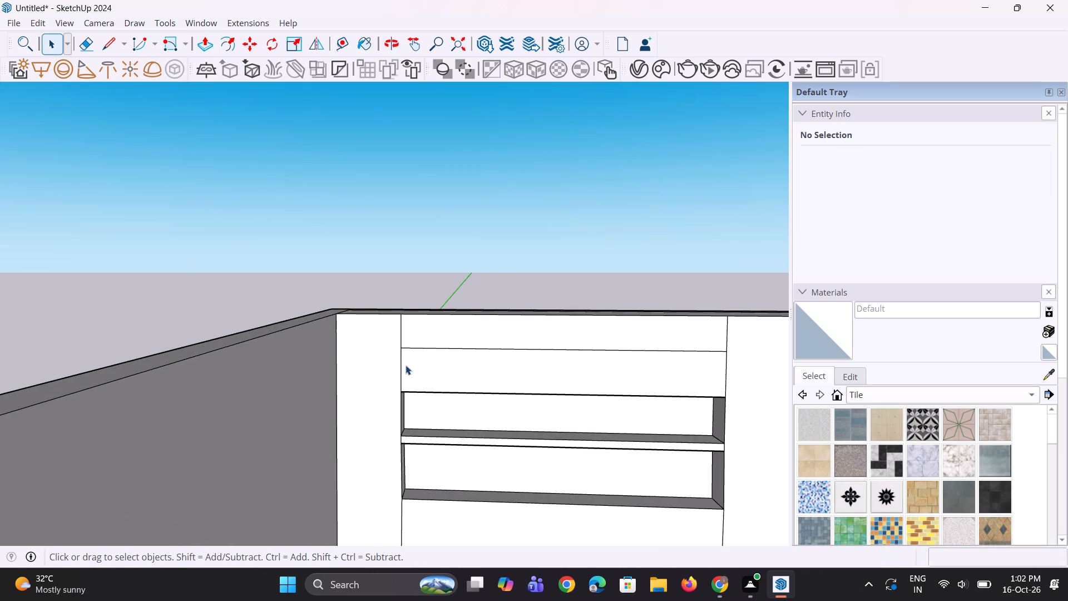
left_click(419, 392)
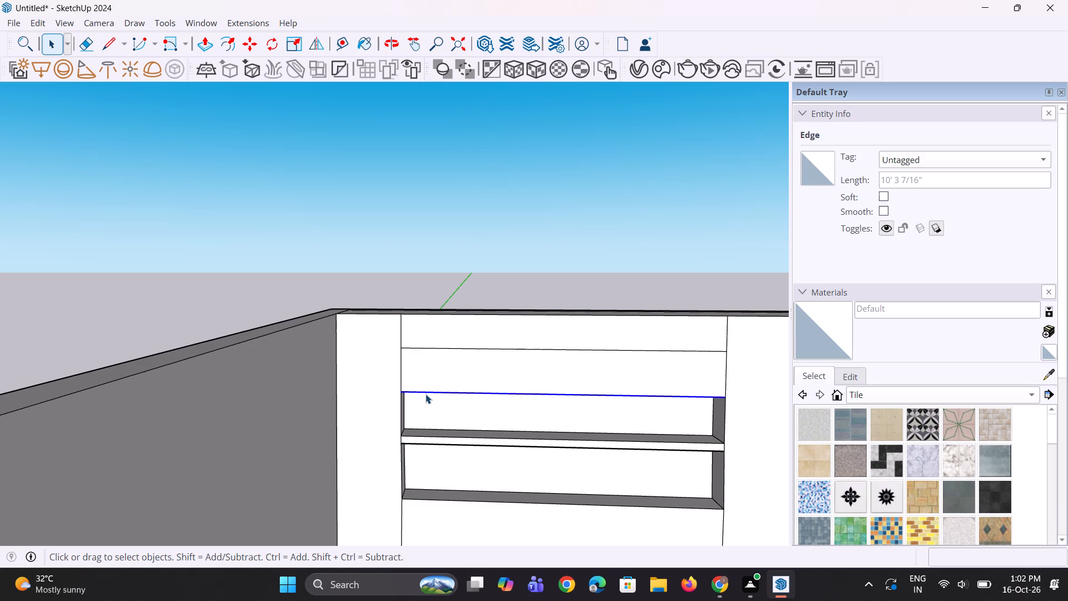
key("m")
scroll(414, 395, "up", 1)
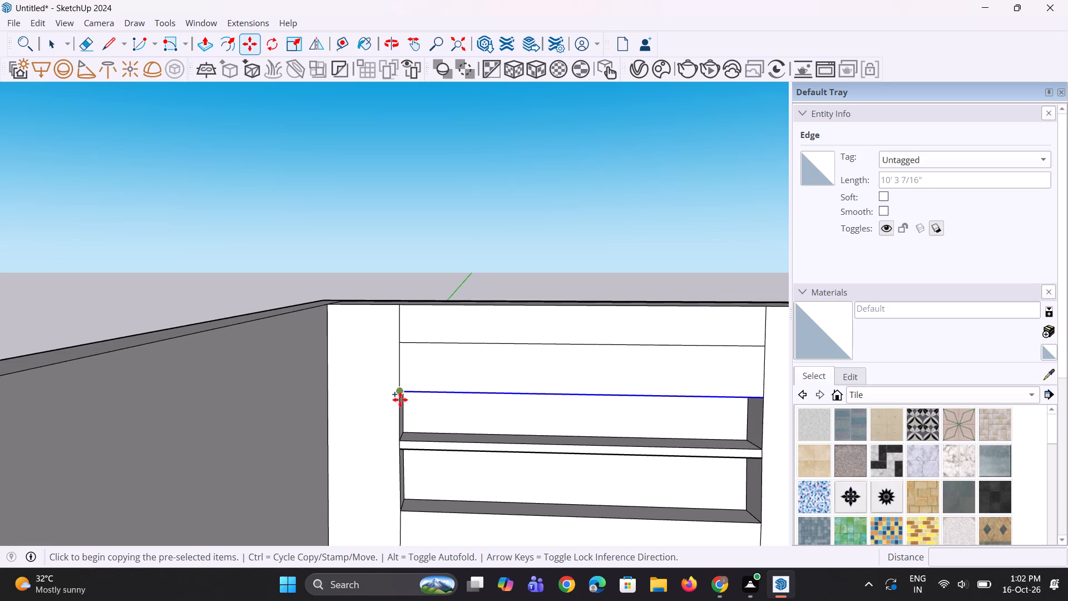
left_click(400, 400)
left_click(400, 395)
scroll(400, 399, "down", 5)
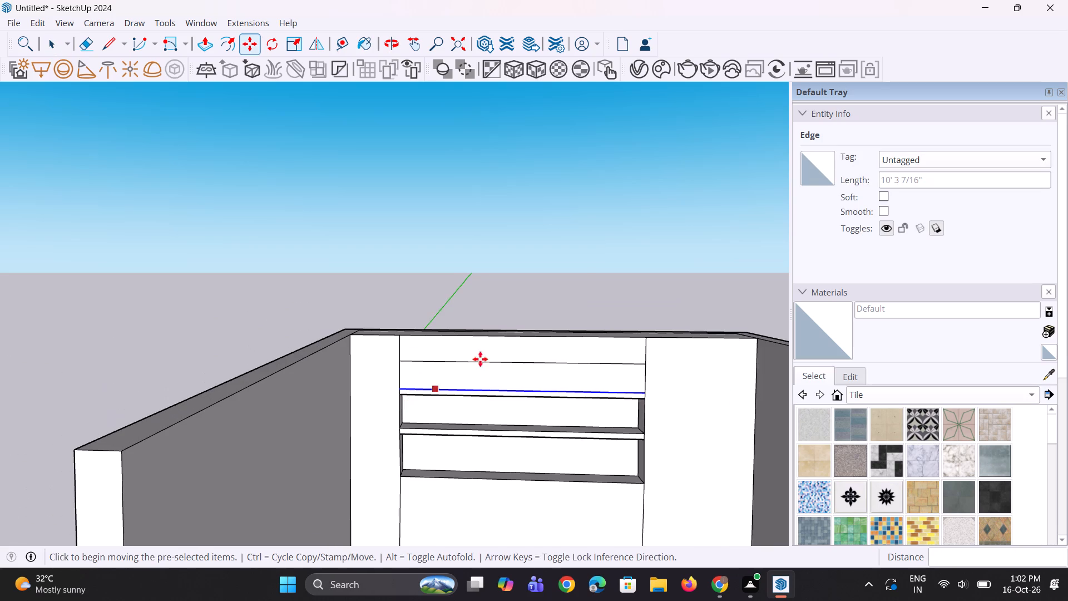
key("space")
left_click(518, 251)
key("space")
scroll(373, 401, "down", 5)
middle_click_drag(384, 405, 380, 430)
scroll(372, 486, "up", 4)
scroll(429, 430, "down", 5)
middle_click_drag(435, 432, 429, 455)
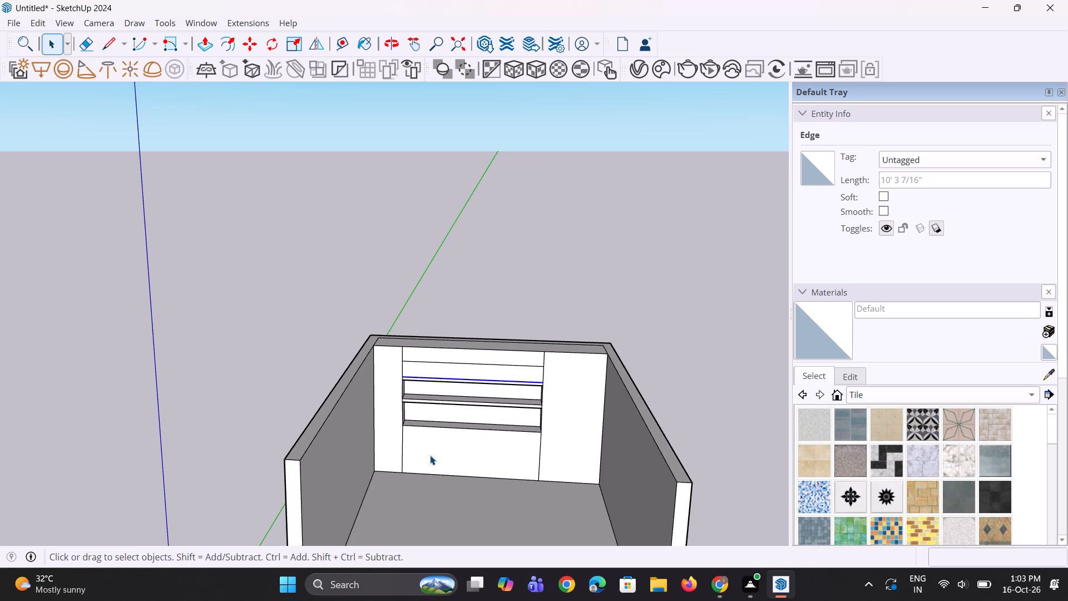
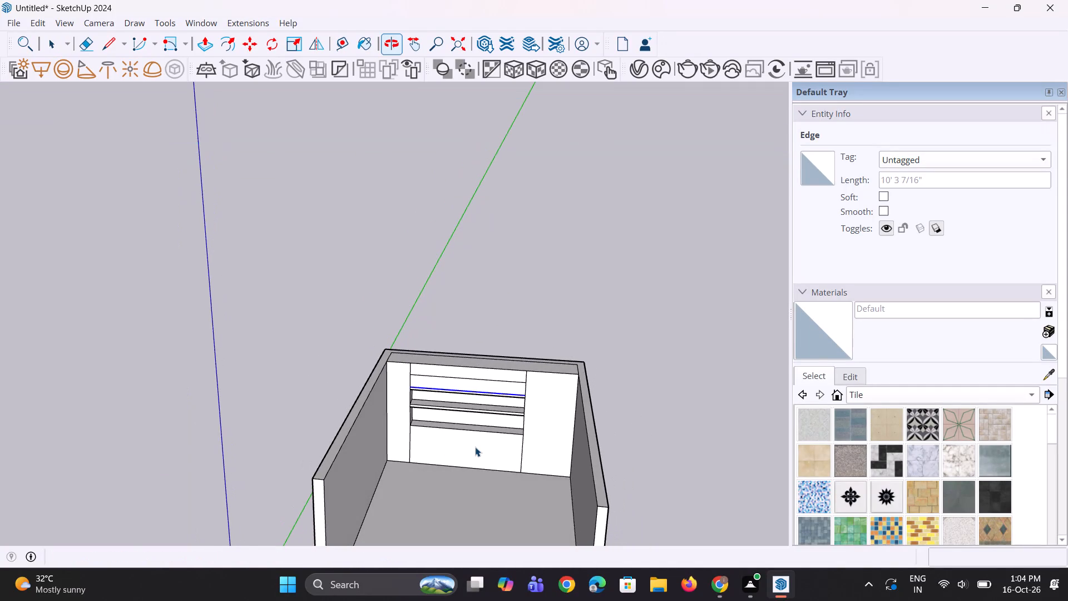
Copy the left side wall's top inner edge about 6' 1 1/2" straight down onto the wall's inner face.
scroll(475, 447, "up", 8)
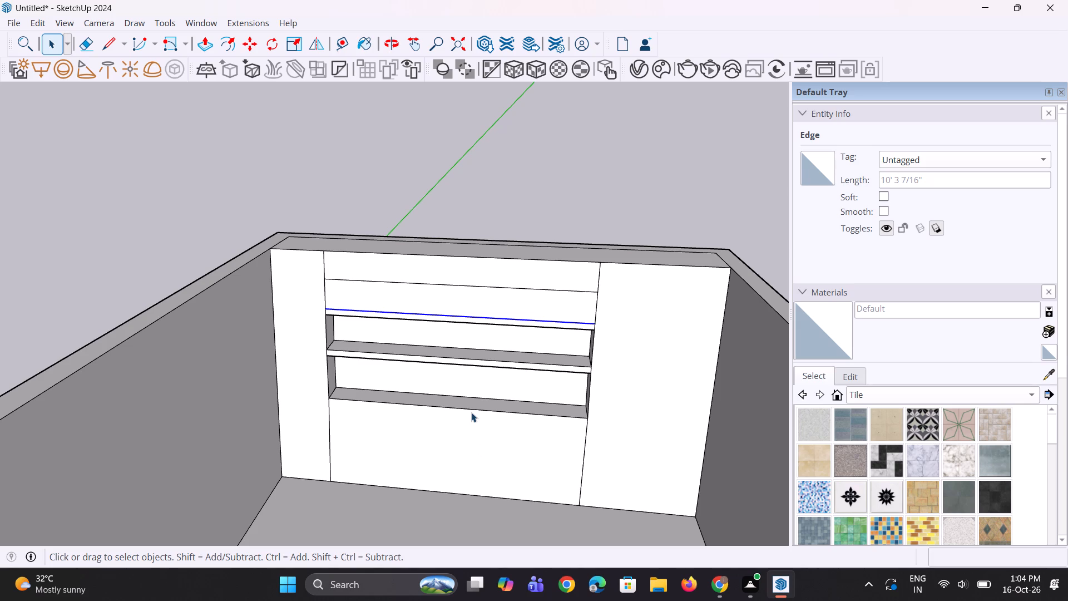
scroll(418, 492, "down", 2)
middle_click_drag(397, 496, 359, 496)
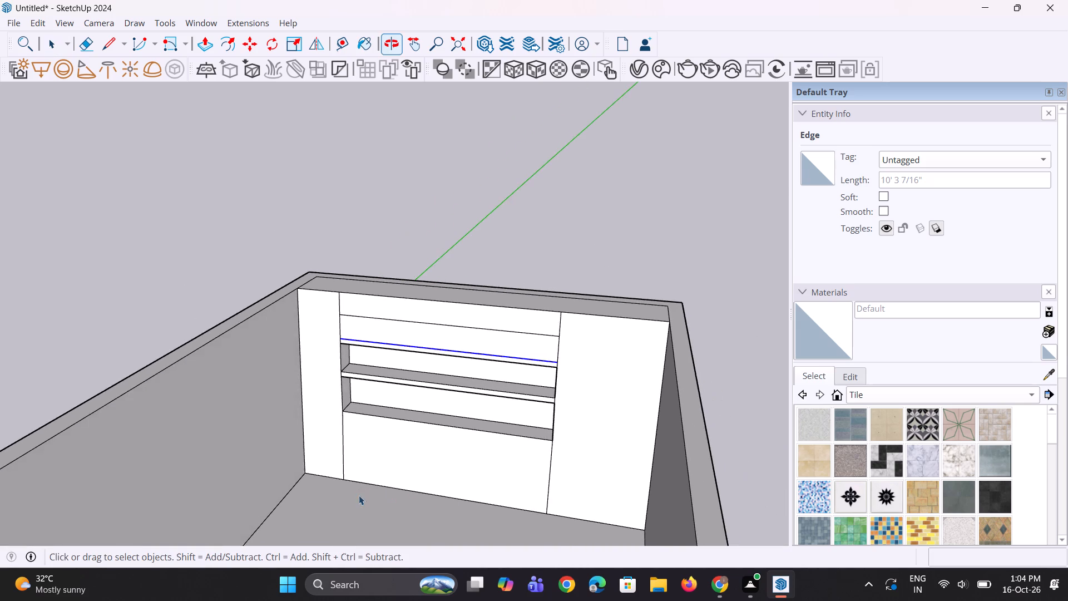
scroll(463, 347, "down", 9)
middle_click_drag(429, 391, 388, 389)
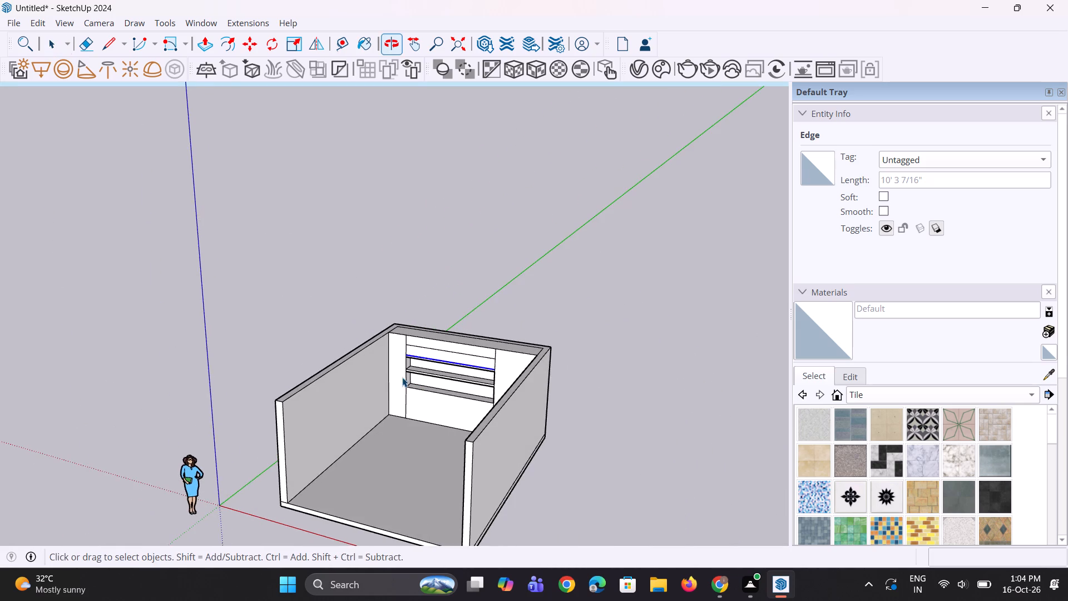
scroll(402, 377, "down", 3)
left_click(343, 415)
scroll(328, 436, "up", 9)
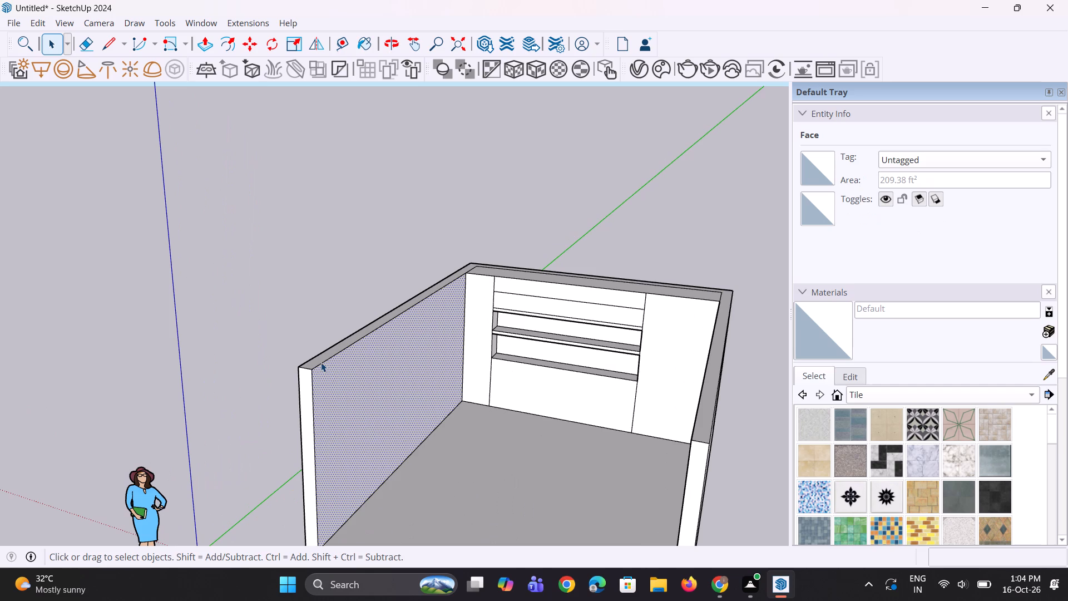
left_click(321, 363)
key("m")
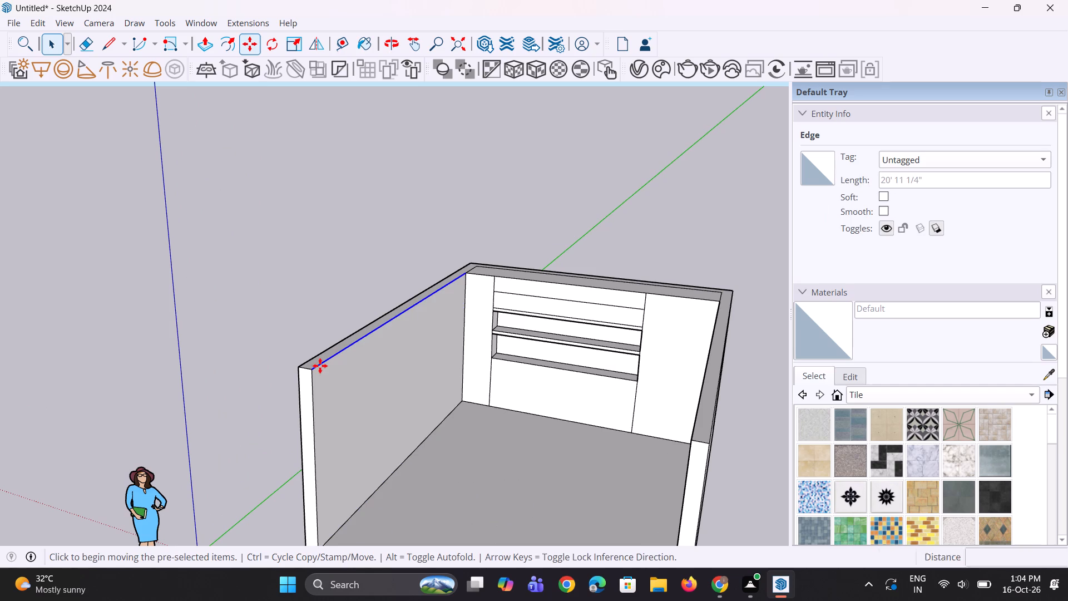
scroll(355, 325, "down", 3)
scroll(306, 363, "up", 1)
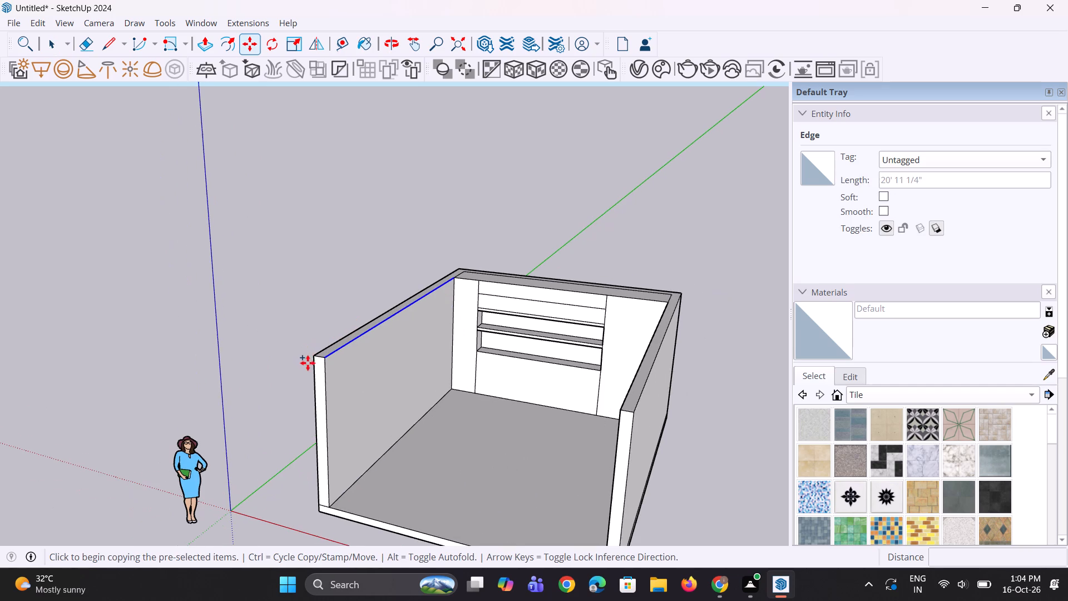
left_click(328, 361)
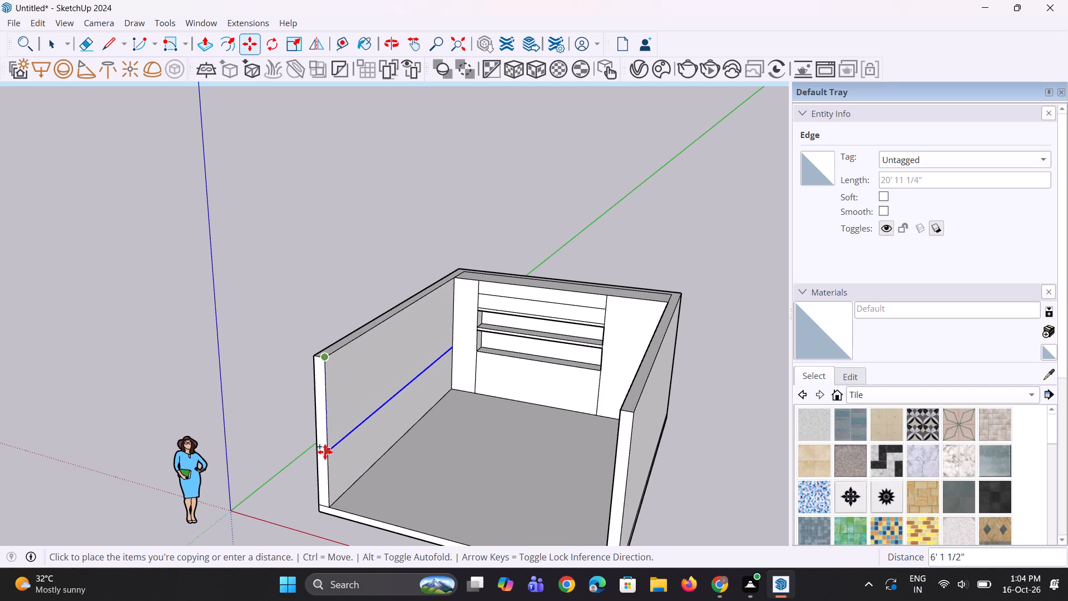
left_click(325, 452)
middle_click_drag(373, 446, 338, 362)
scroll(290, 400, "up", 3)
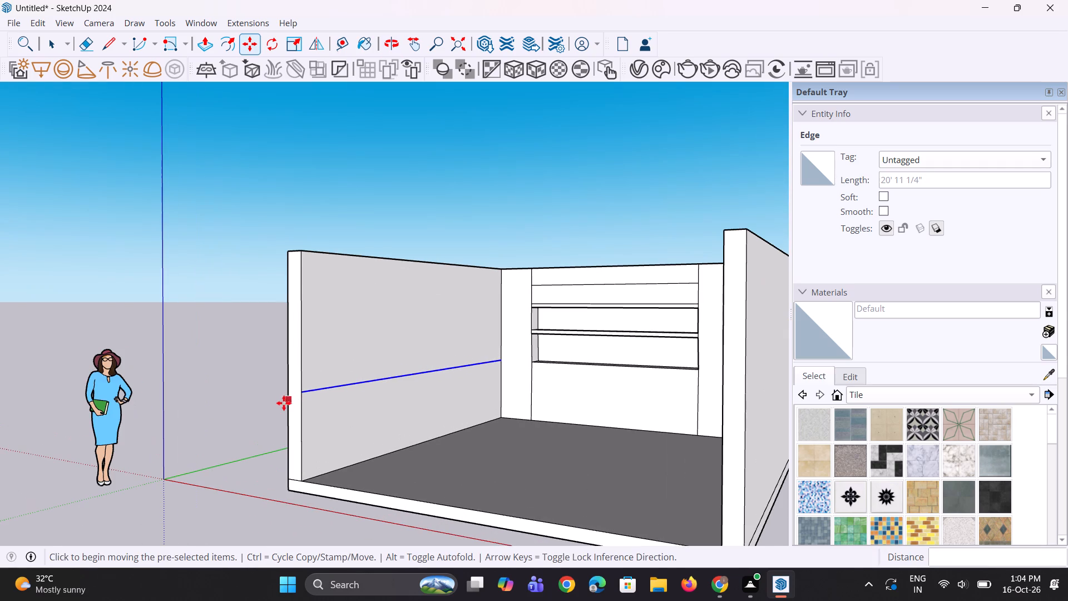
key("space")
key("space")
left_click(271, 405)
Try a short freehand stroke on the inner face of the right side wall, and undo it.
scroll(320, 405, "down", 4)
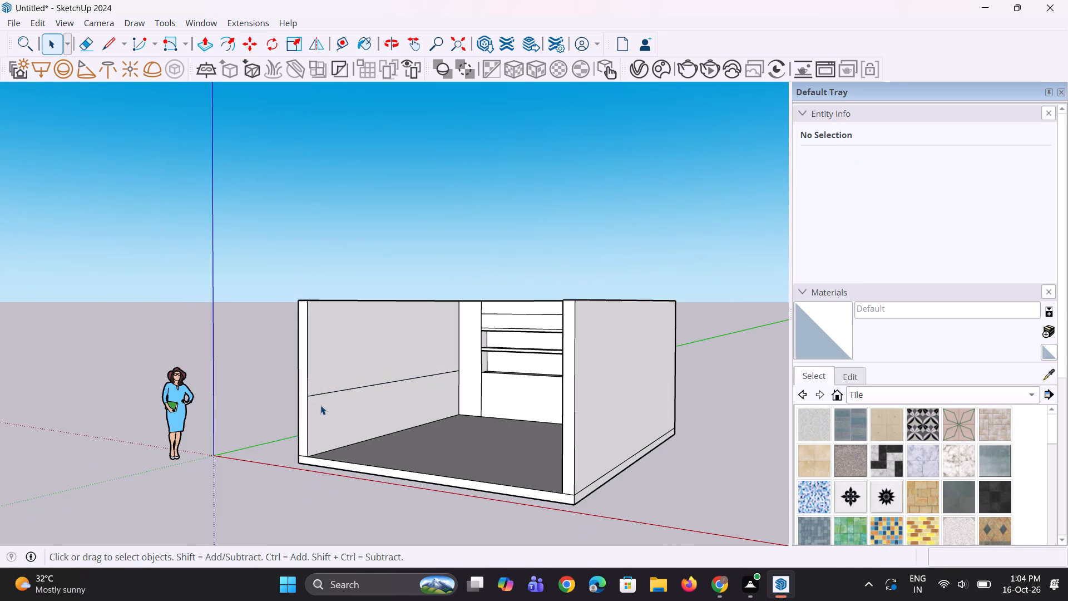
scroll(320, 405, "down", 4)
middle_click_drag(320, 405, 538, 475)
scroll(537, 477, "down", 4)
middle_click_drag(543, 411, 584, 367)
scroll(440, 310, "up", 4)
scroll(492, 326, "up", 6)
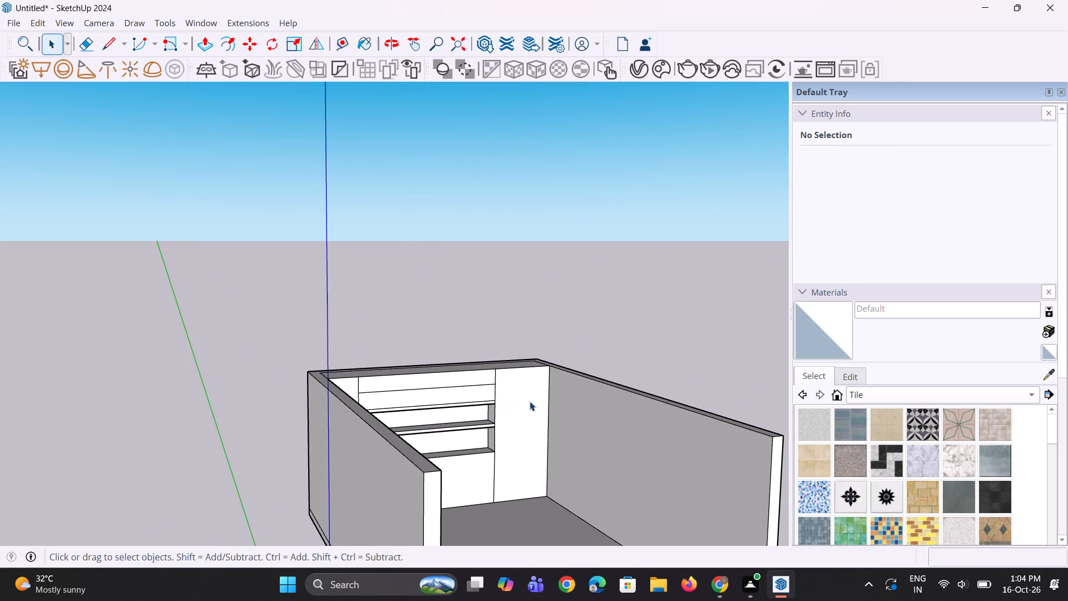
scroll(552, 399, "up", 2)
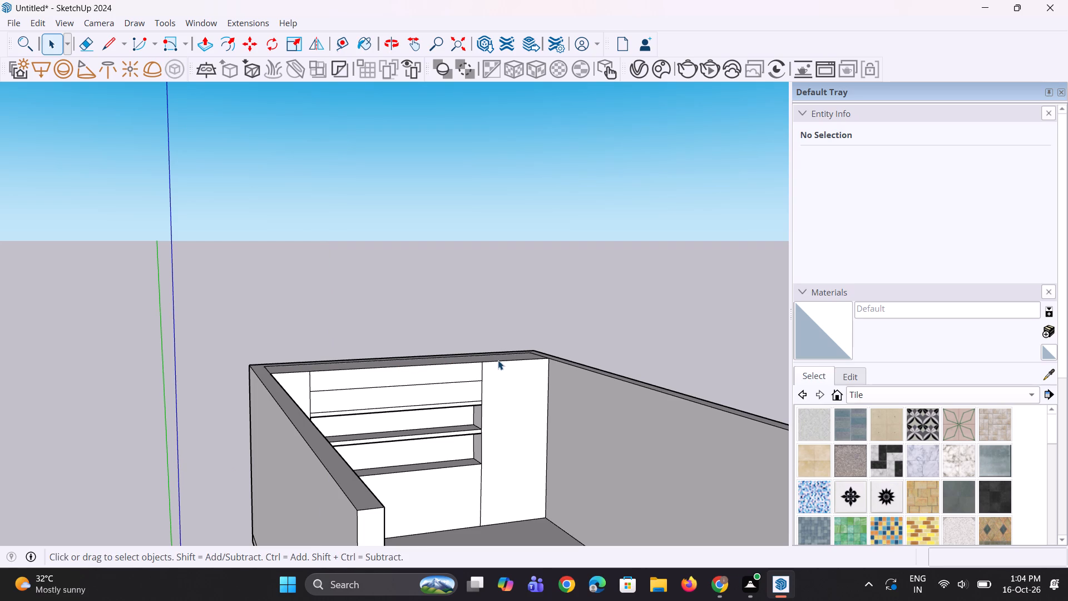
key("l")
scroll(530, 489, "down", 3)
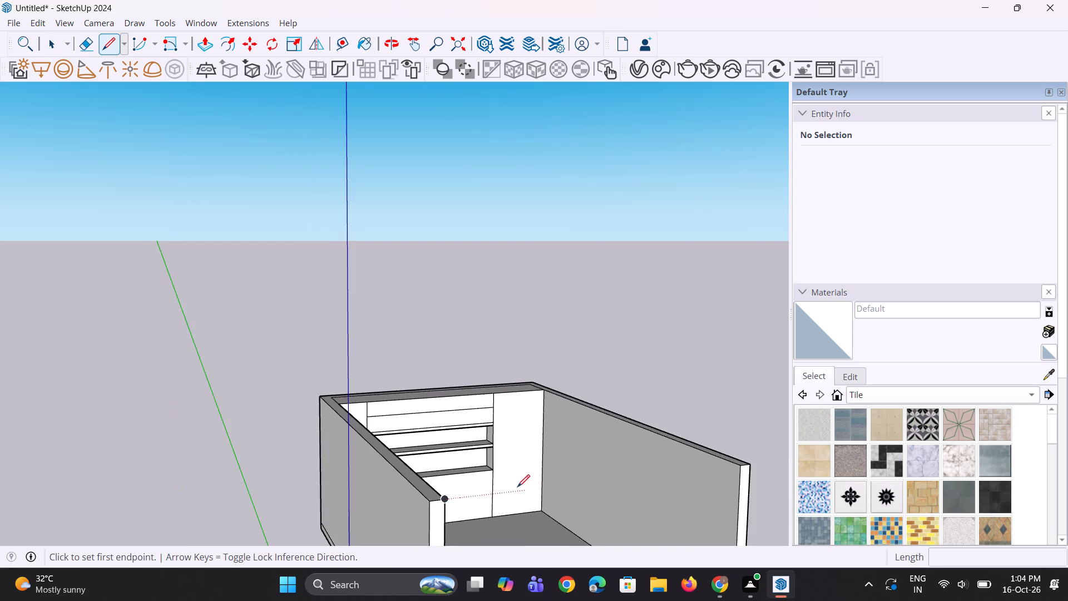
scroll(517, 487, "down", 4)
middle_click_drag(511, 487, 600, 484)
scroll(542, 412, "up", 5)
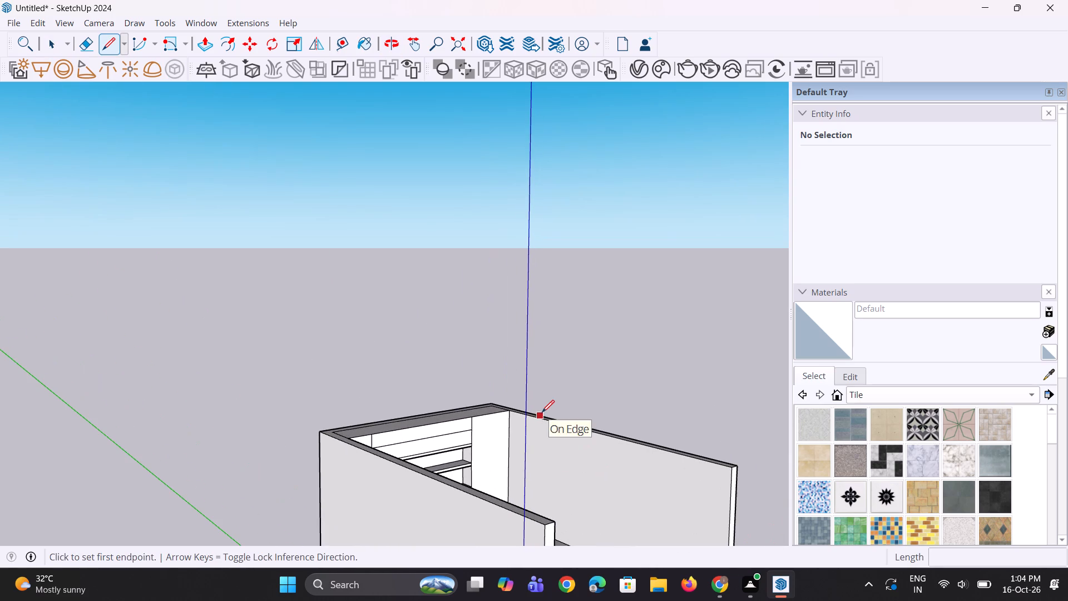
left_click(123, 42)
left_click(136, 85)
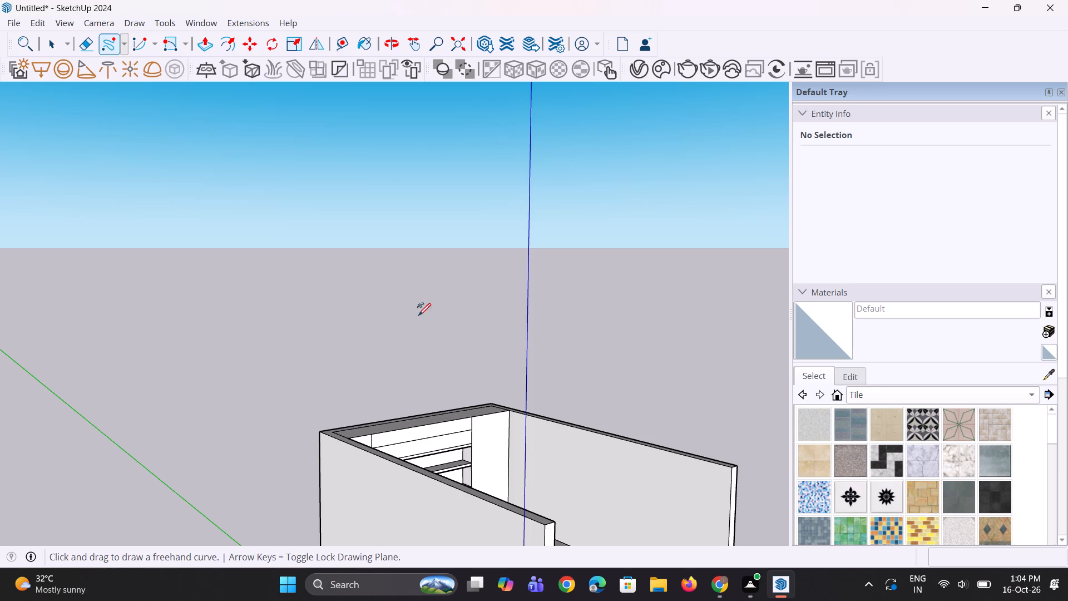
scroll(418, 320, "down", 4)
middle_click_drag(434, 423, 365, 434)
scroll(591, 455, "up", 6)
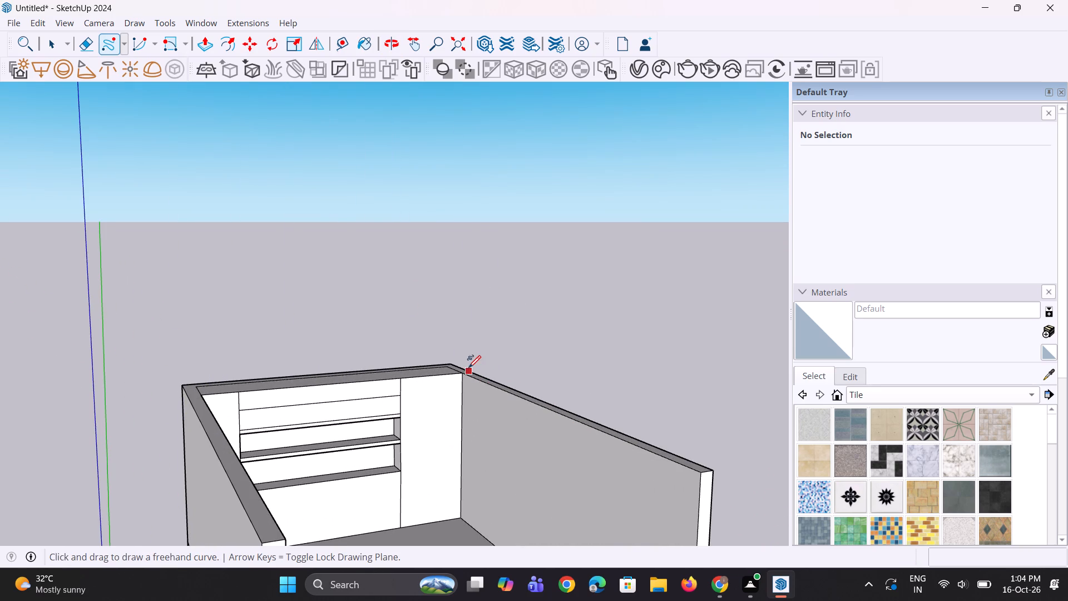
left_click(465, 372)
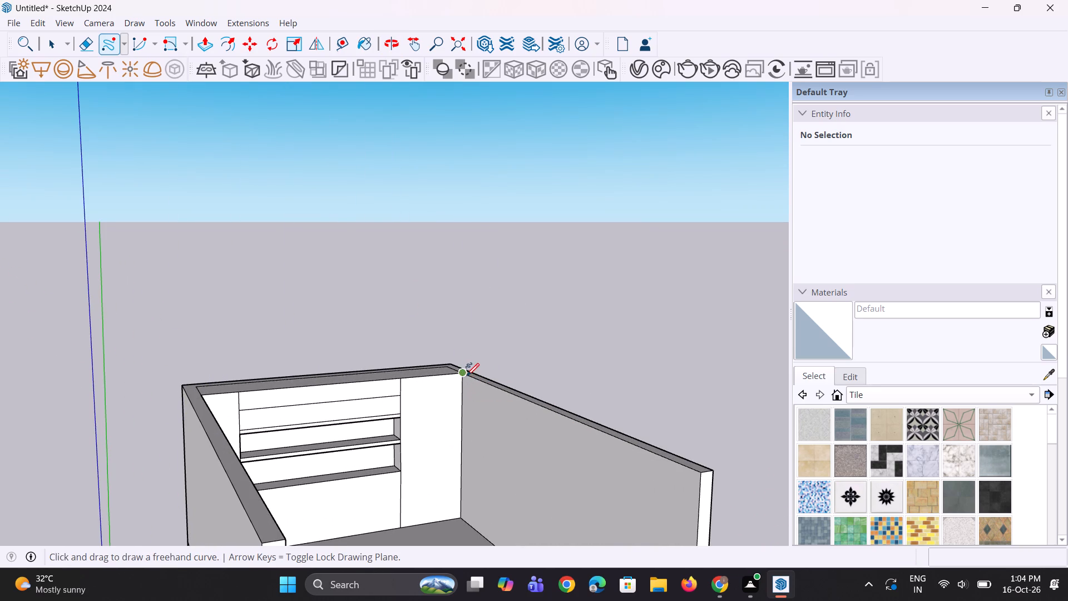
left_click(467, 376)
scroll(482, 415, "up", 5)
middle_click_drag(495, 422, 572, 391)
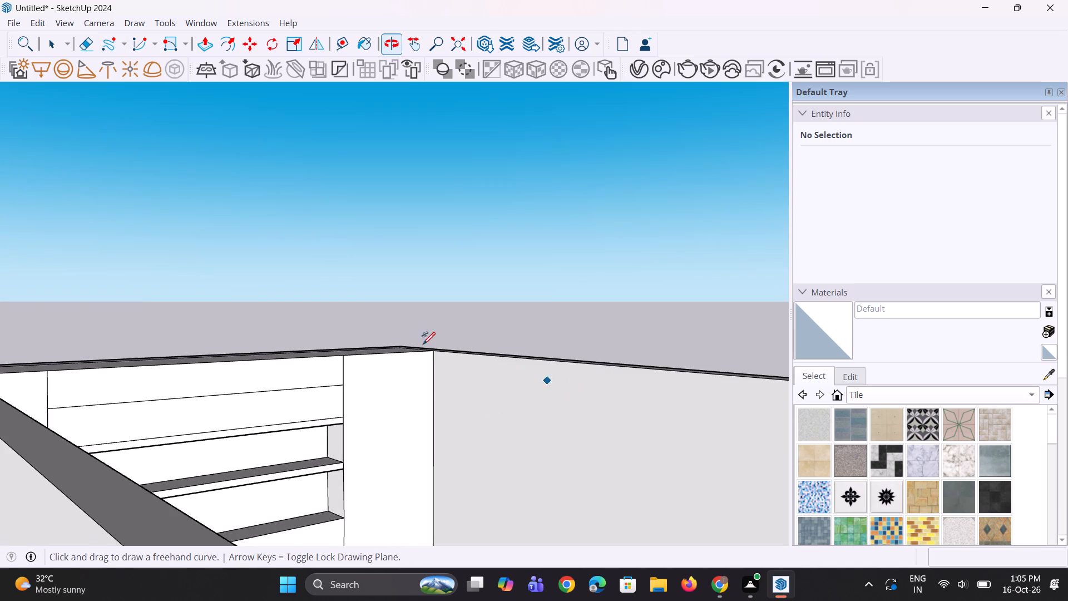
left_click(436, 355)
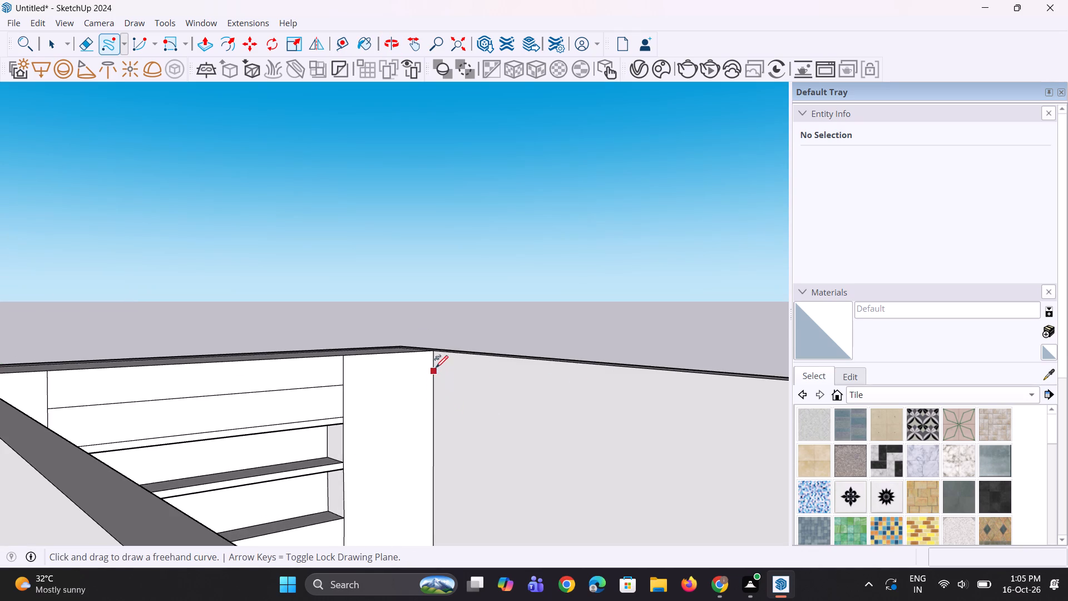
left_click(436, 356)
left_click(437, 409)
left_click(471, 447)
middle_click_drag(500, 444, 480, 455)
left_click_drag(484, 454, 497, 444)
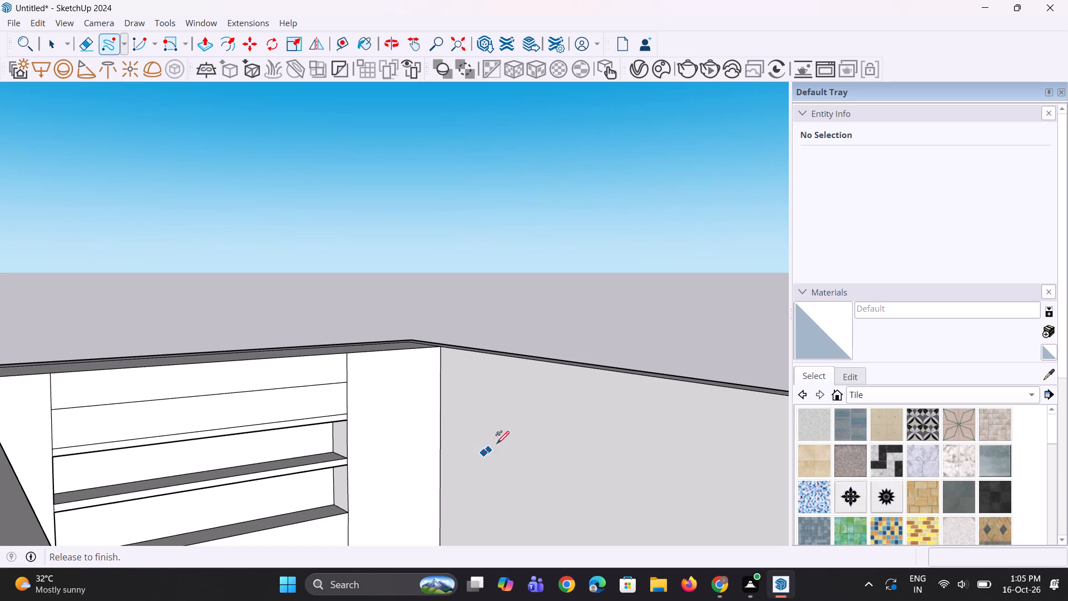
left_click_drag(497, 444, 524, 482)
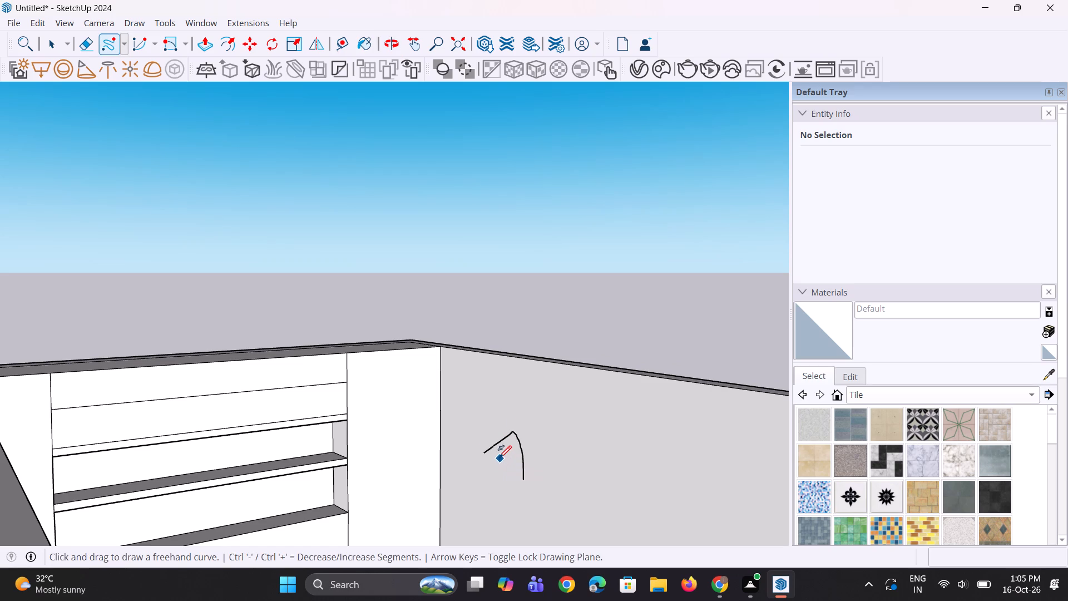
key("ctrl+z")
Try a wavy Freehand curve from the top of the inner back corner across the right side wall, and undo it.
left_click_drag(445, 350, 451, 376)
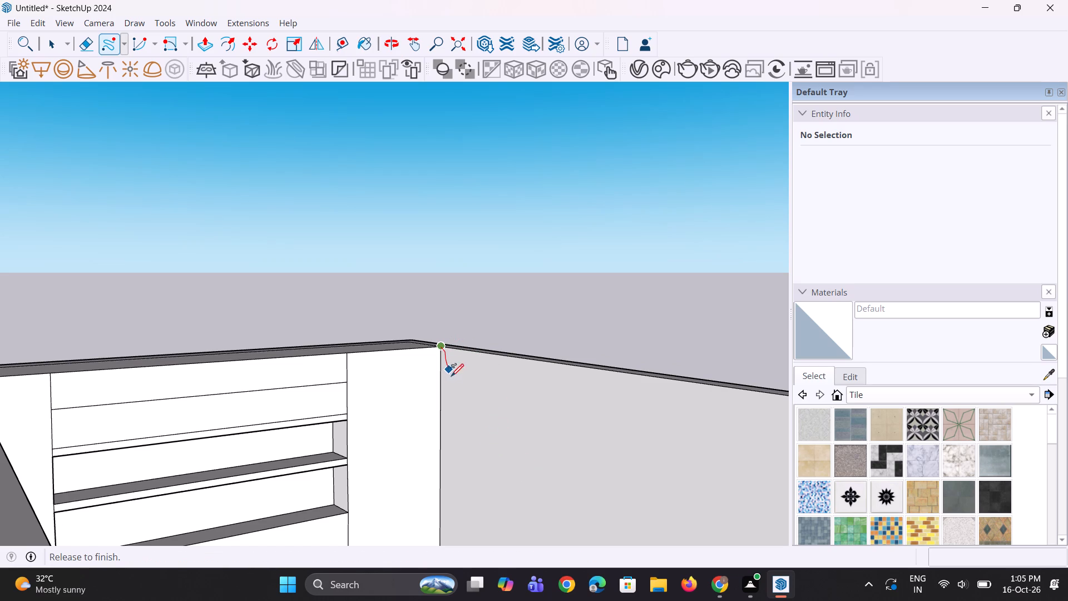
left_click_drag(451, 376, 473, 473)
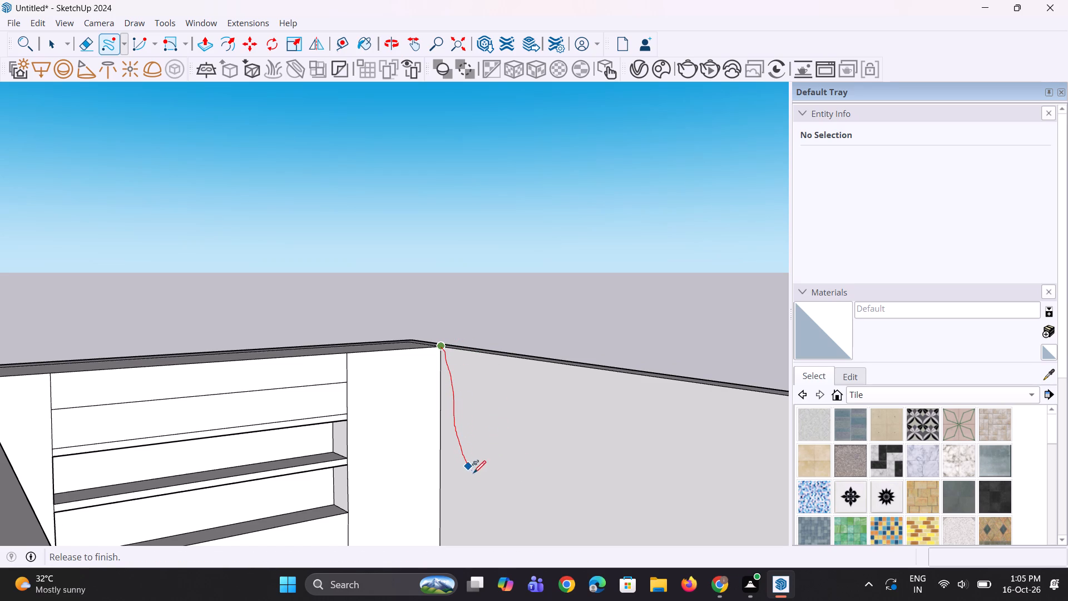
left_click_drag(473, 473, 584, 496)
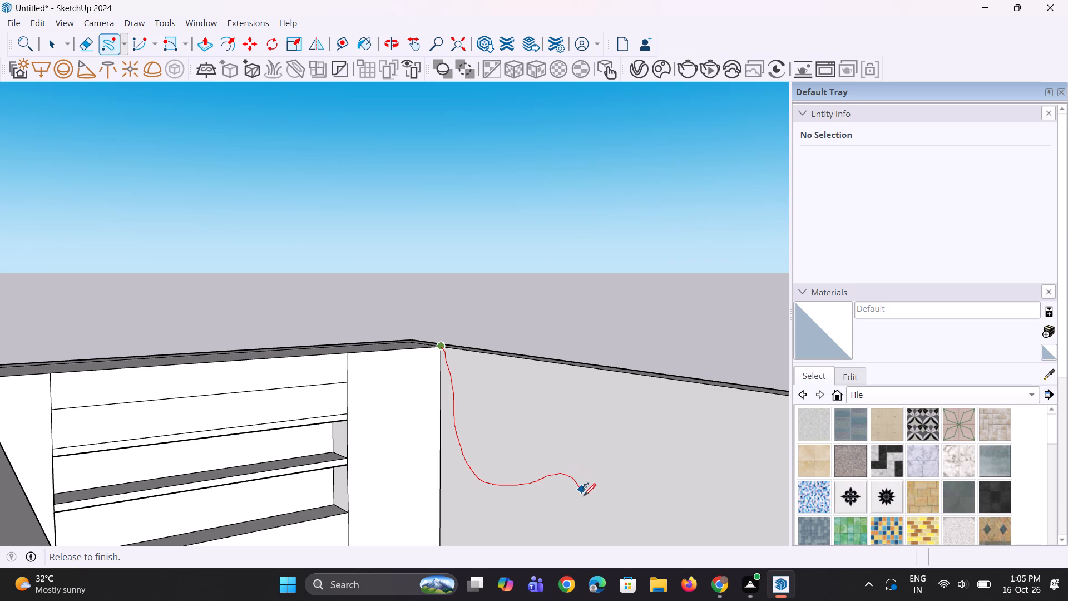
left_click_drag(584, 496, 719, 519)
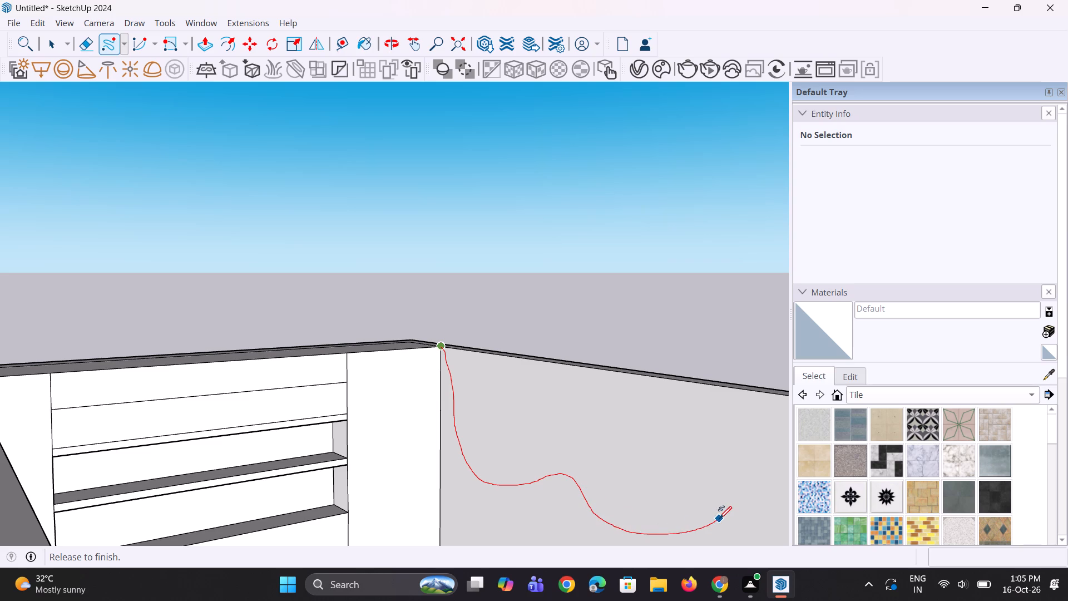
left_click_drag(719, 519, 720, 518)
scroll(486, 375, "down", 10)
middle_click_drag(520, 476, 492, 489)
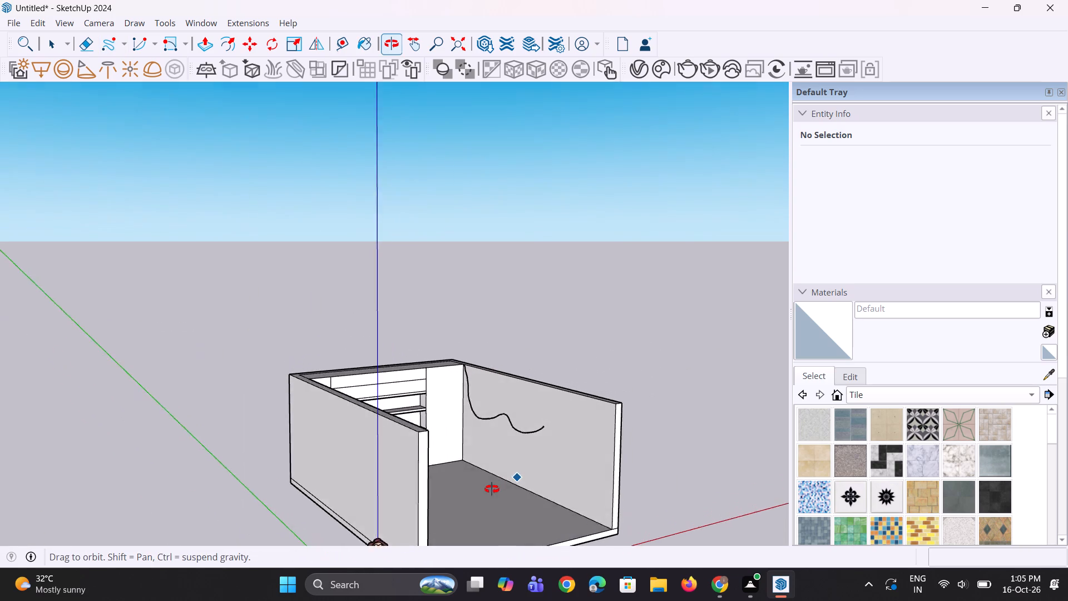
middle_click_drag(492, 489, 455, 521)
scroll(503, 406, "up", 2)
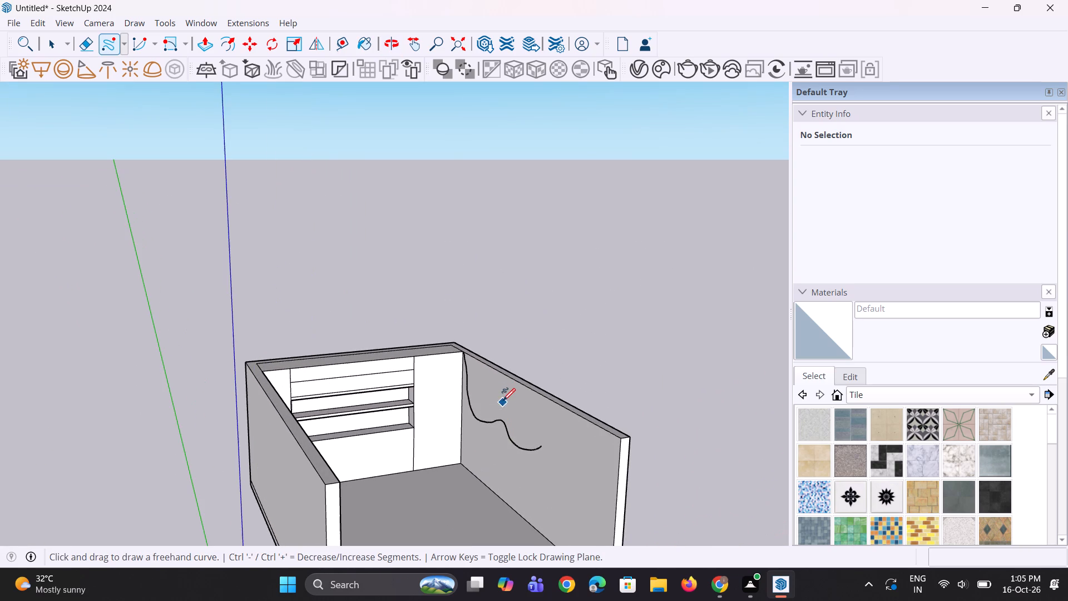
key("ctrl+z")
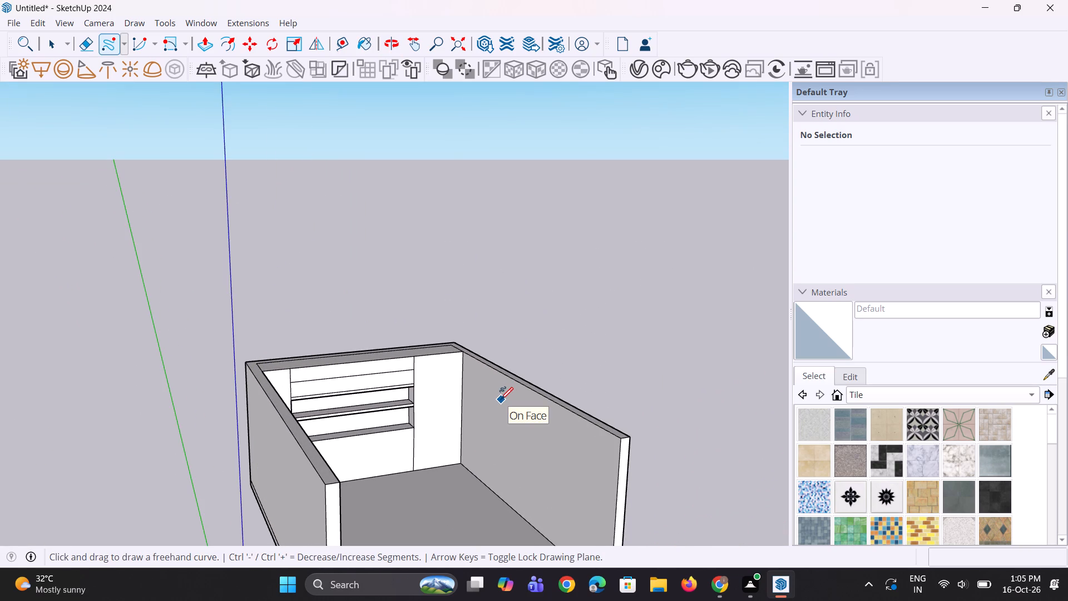
Draw a straight line about 4' 4" down from the top of the inner corner between the back and right walls.
scroll(518, 318, "up", 2)
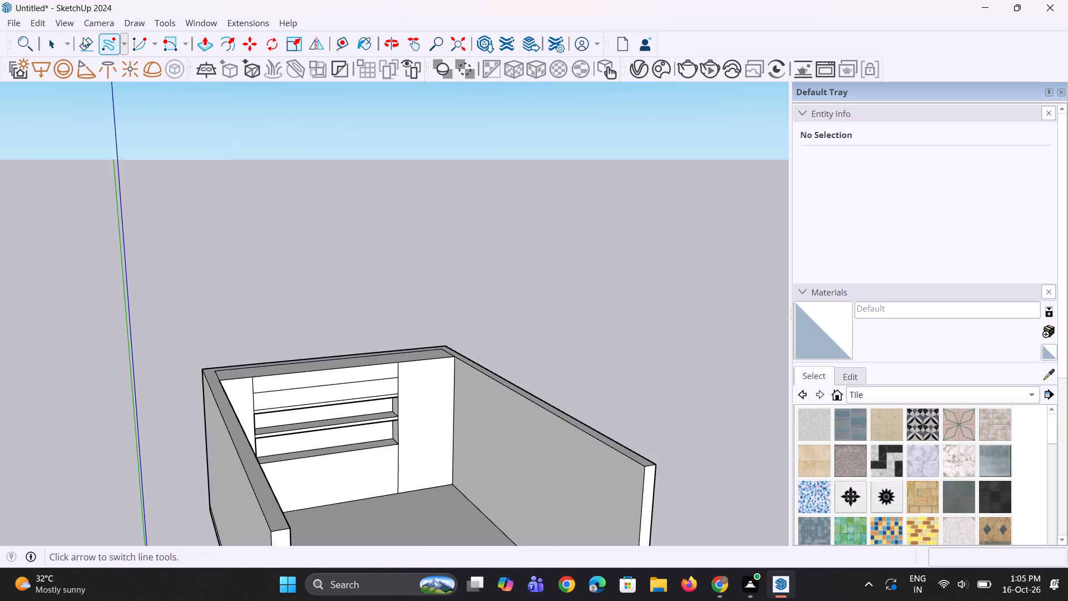
left_click(71, 43)
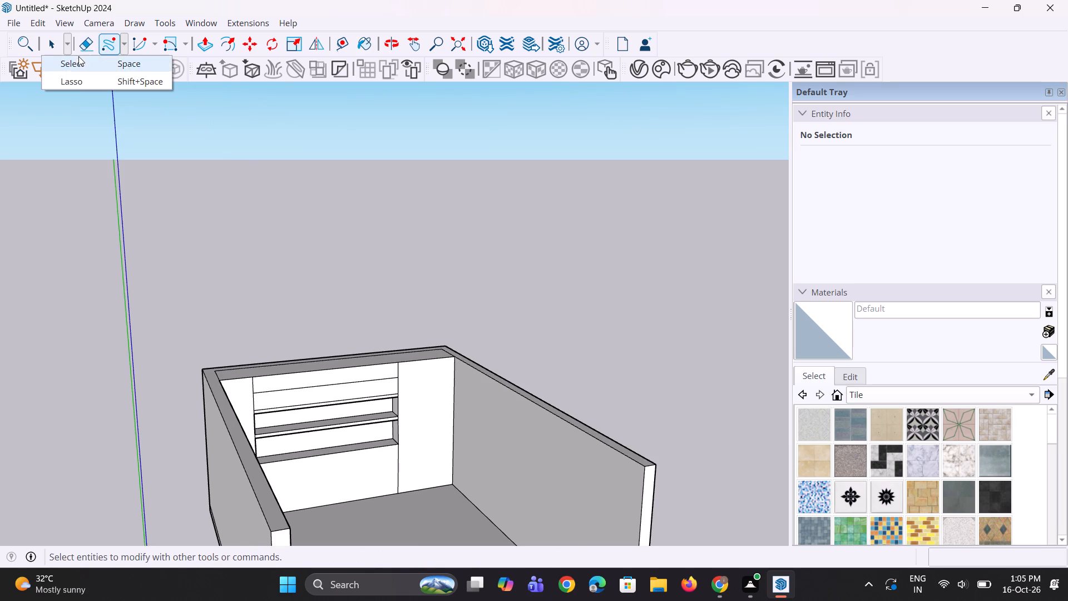
left_click(128, 51)
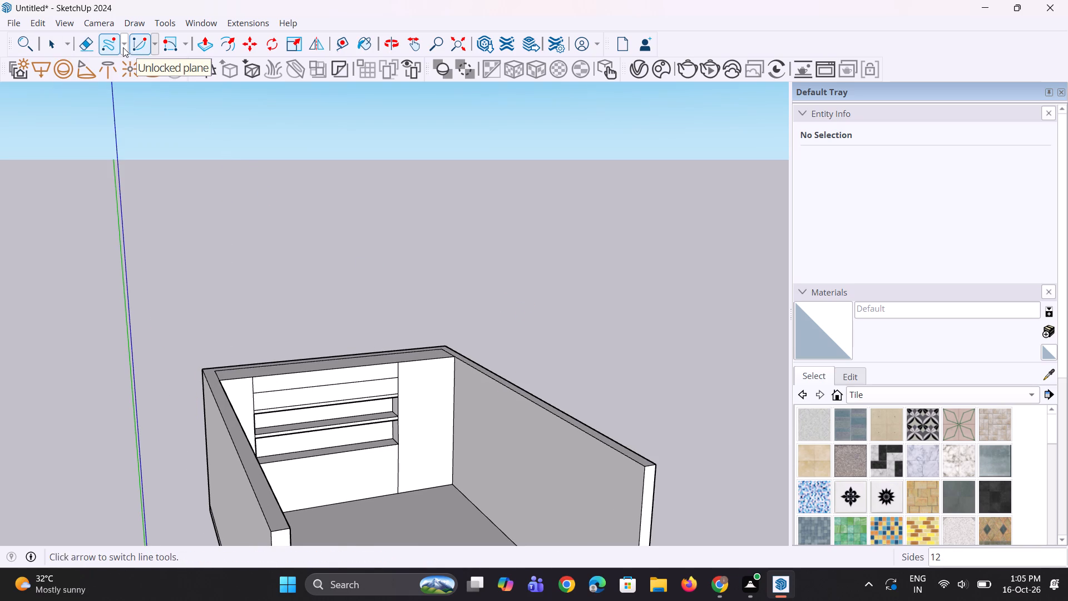
left_click(122, 47)
left_click(127, 64)
scroll(515, 406, "down", 3)
scroll(497, 358, "up", 5)
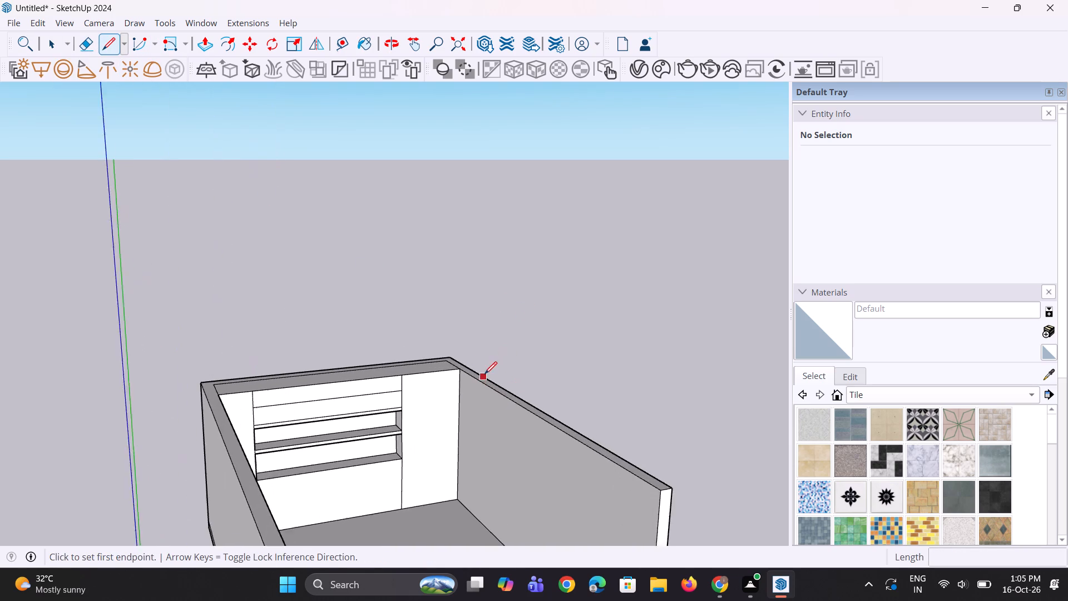
scroll(484, 374, "up", 1)
left_click(458, 371)
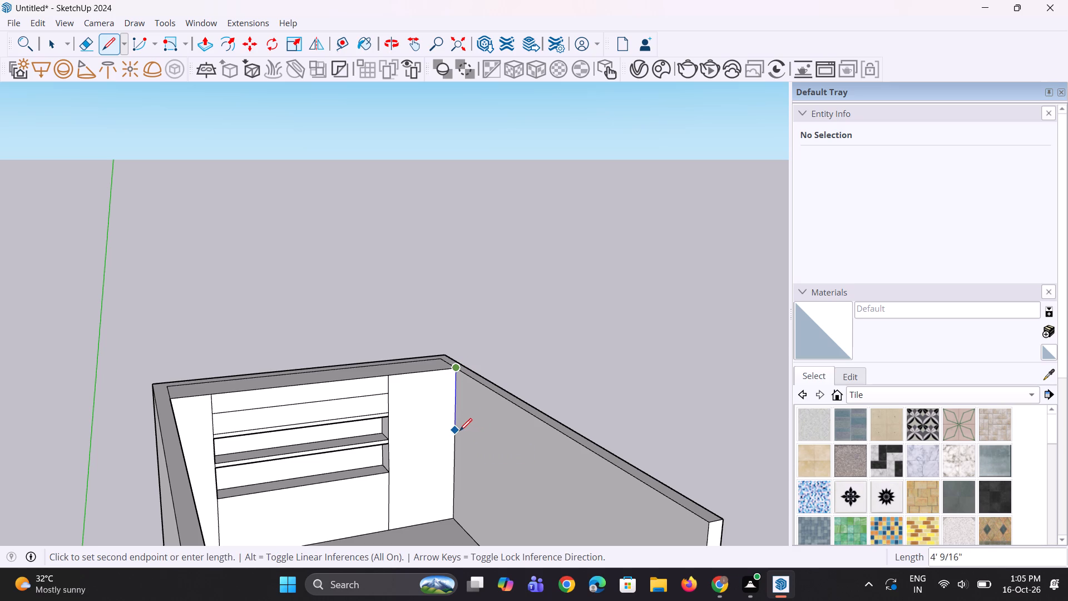
left_click(458, 435)
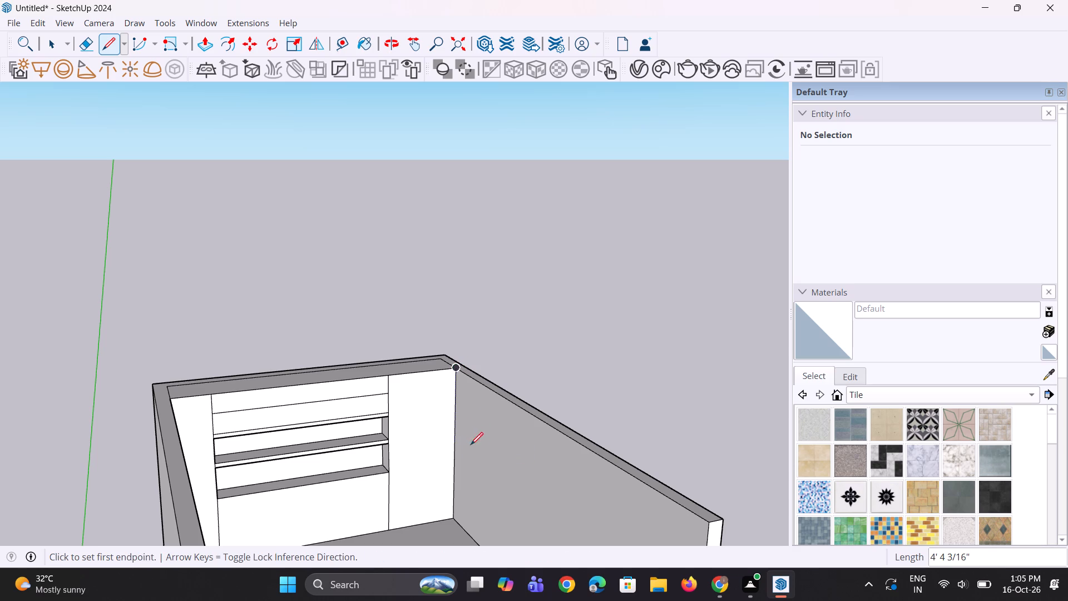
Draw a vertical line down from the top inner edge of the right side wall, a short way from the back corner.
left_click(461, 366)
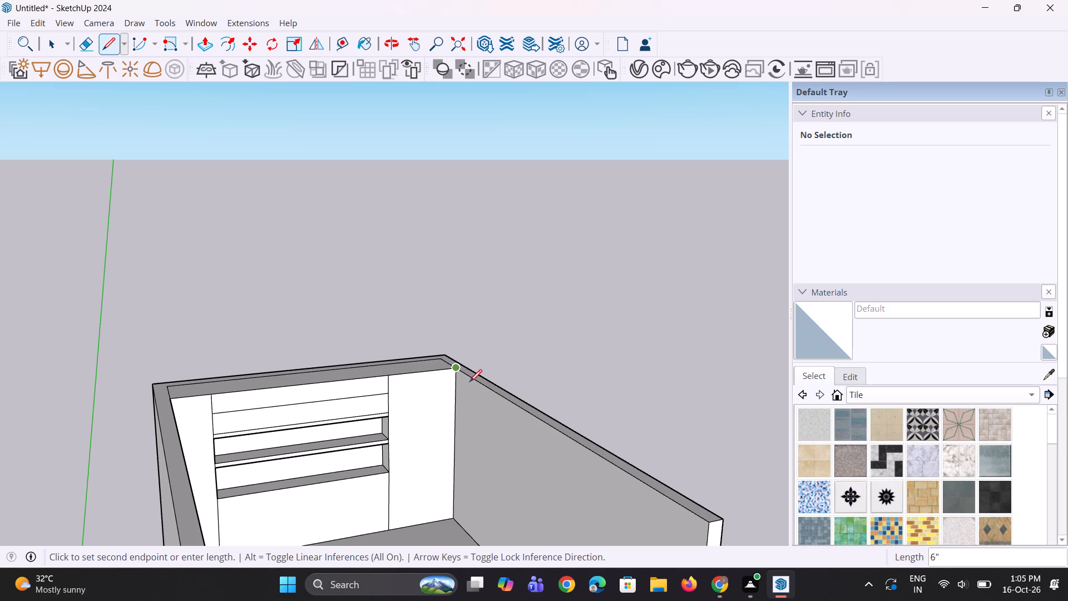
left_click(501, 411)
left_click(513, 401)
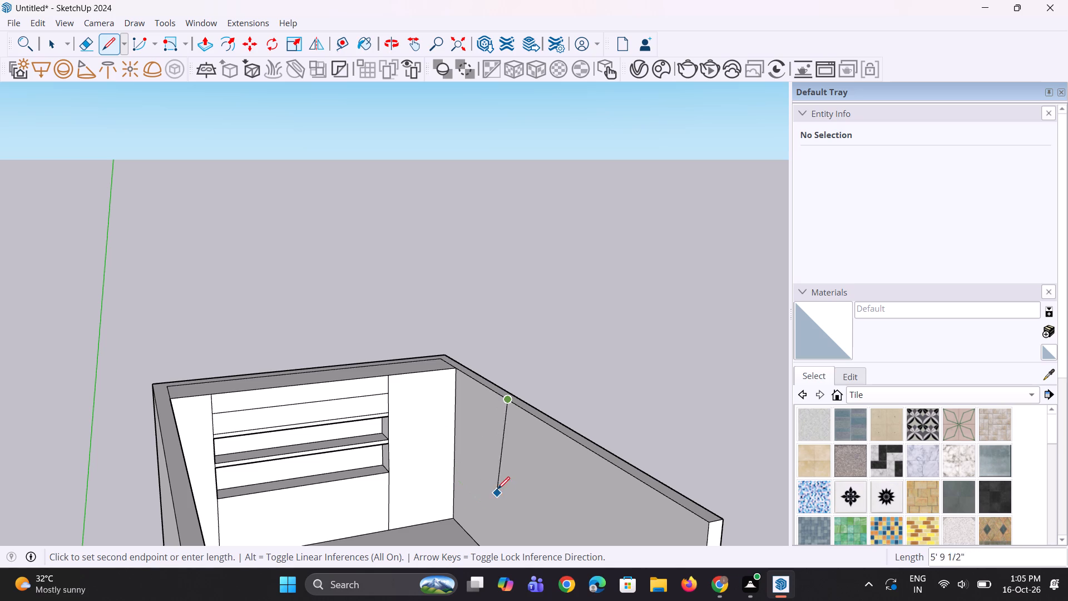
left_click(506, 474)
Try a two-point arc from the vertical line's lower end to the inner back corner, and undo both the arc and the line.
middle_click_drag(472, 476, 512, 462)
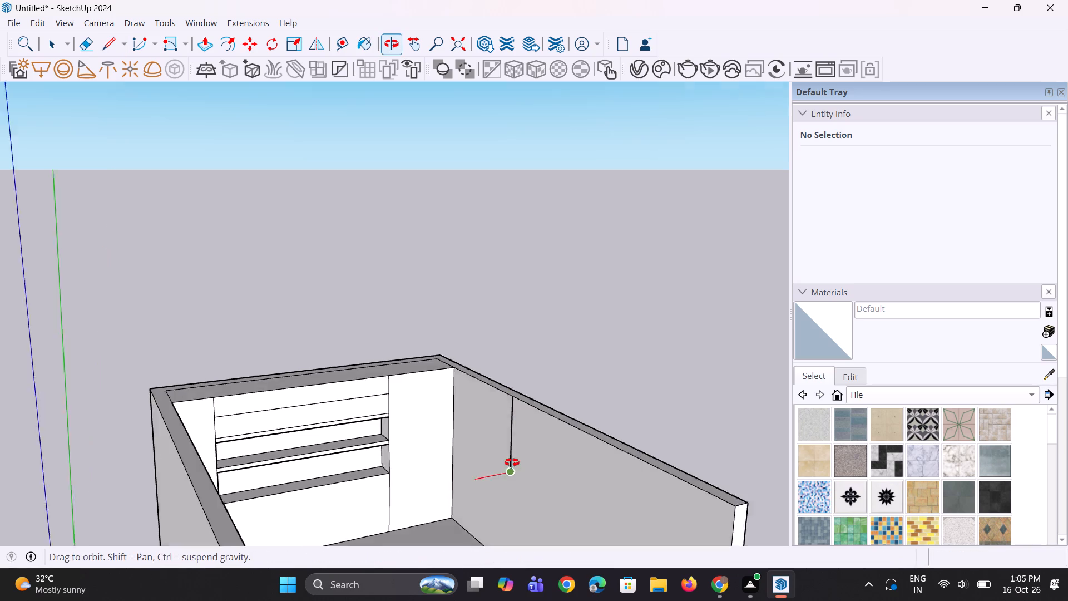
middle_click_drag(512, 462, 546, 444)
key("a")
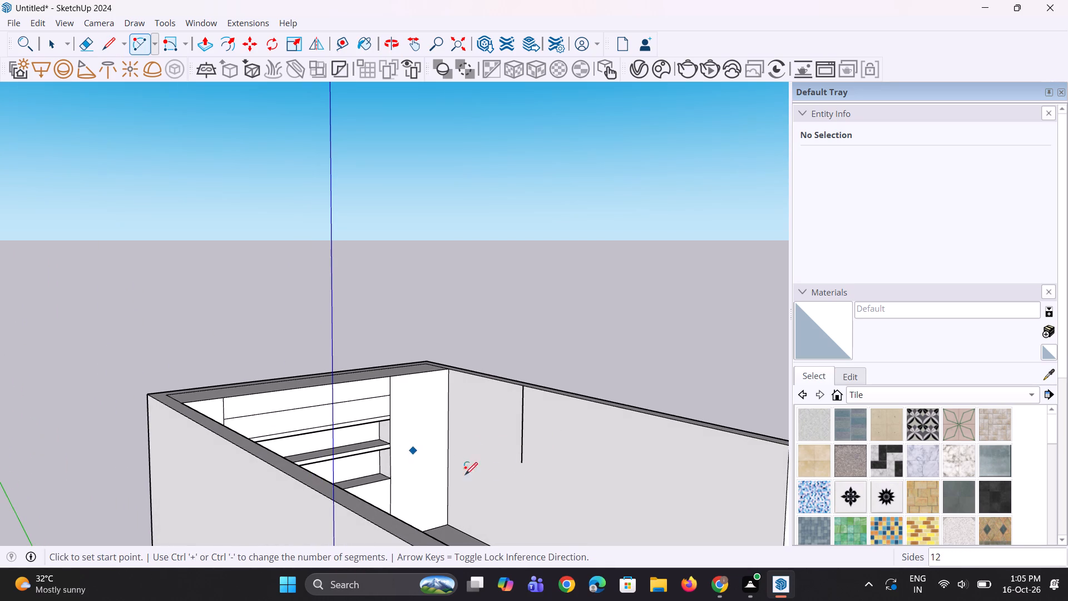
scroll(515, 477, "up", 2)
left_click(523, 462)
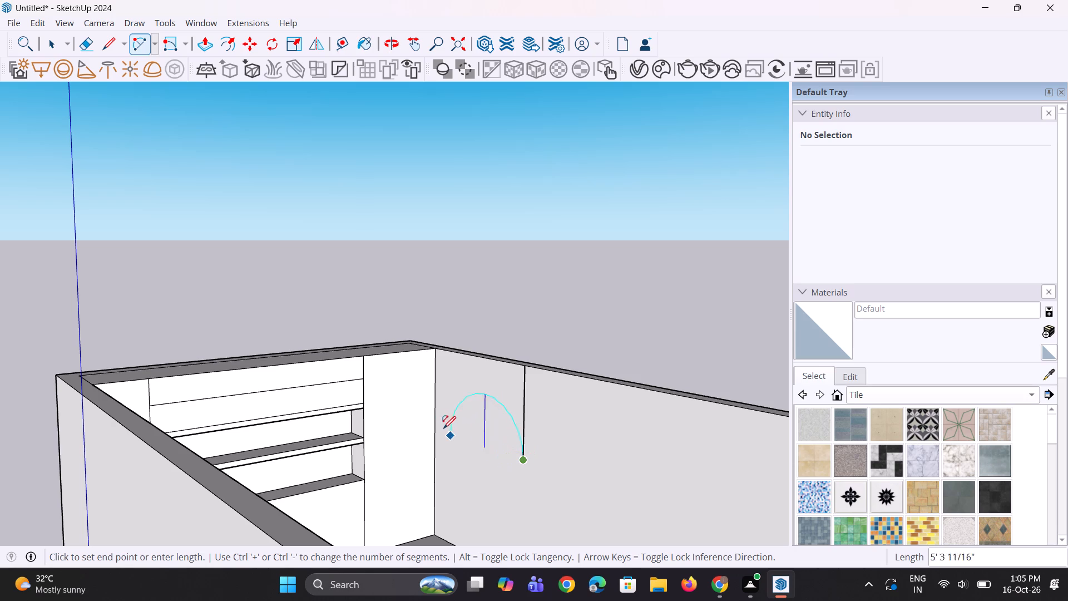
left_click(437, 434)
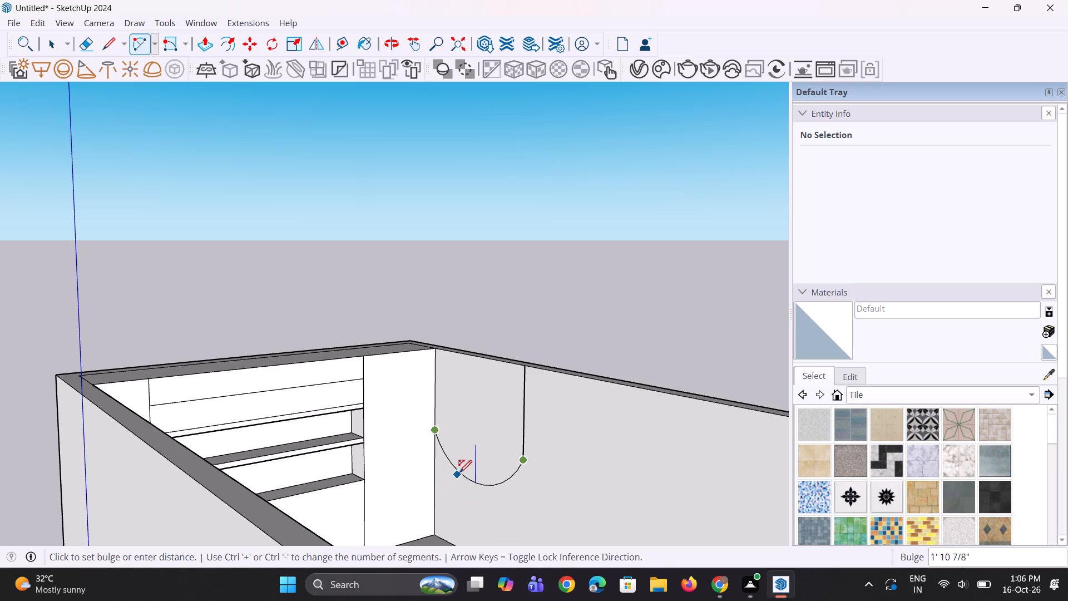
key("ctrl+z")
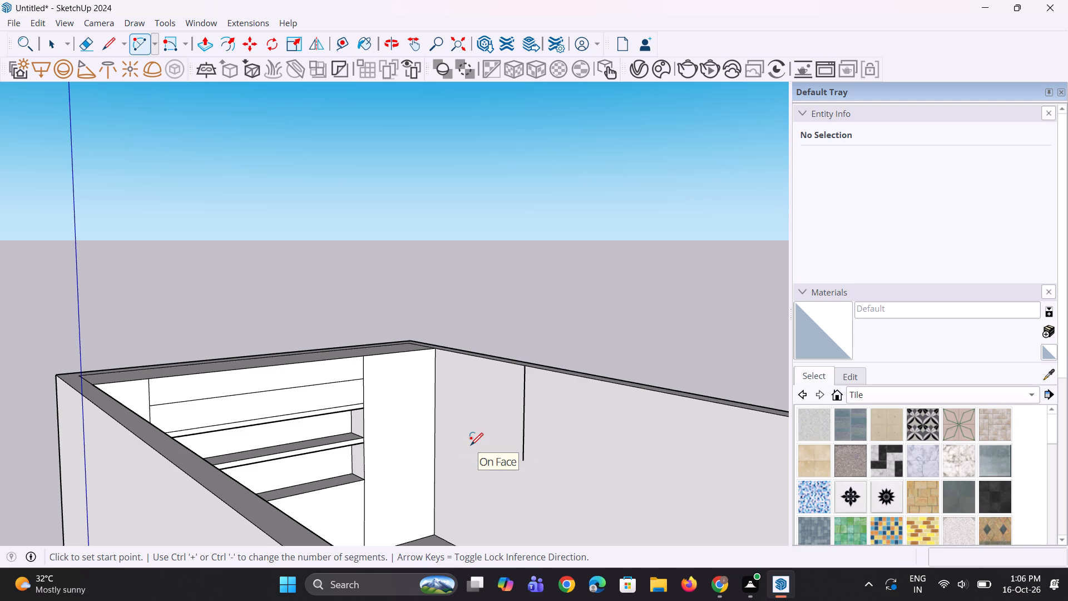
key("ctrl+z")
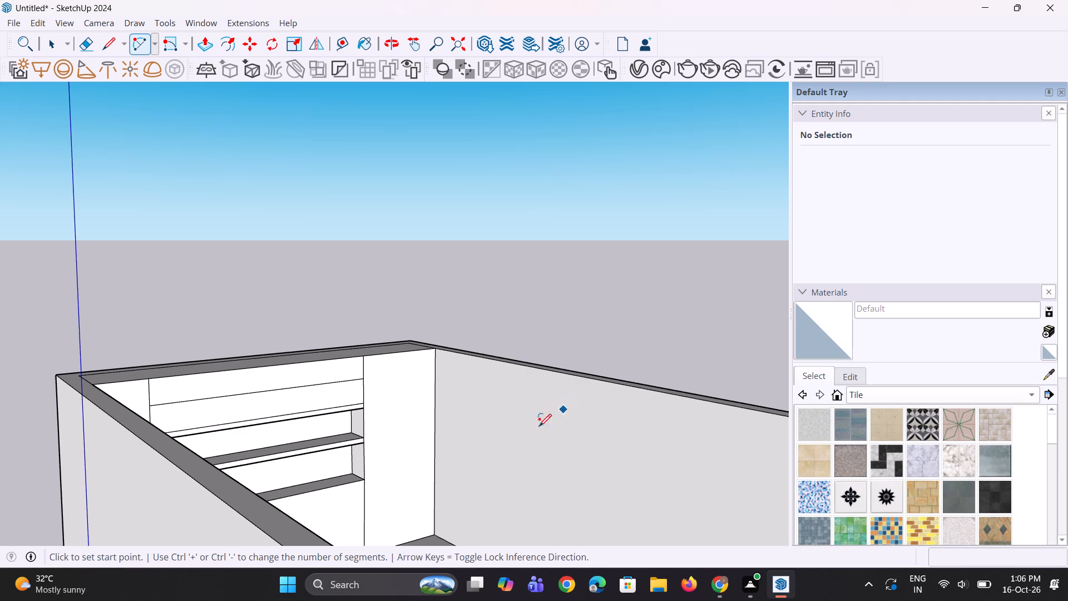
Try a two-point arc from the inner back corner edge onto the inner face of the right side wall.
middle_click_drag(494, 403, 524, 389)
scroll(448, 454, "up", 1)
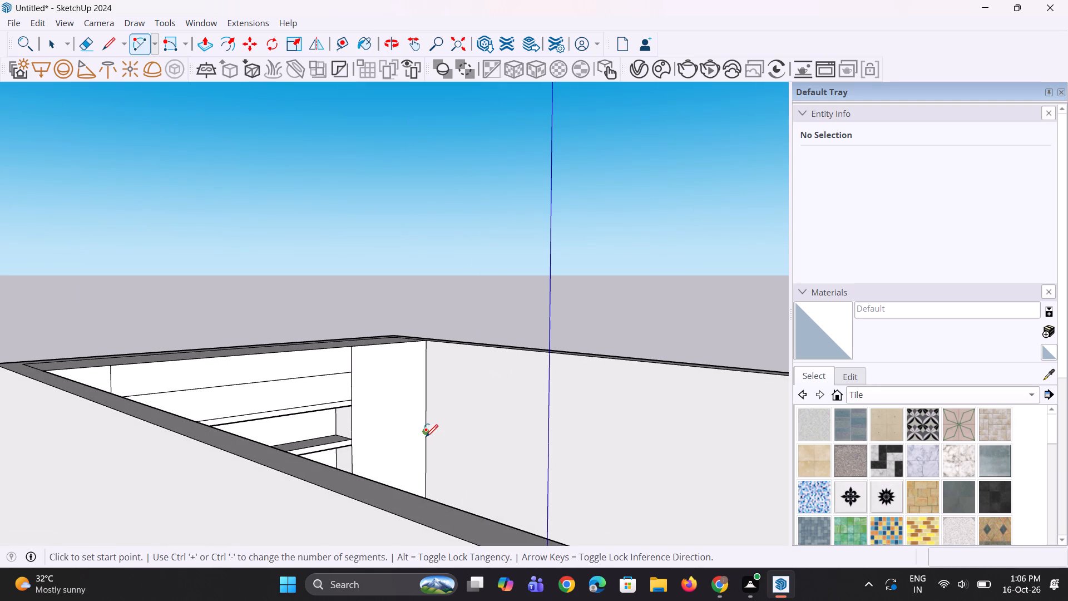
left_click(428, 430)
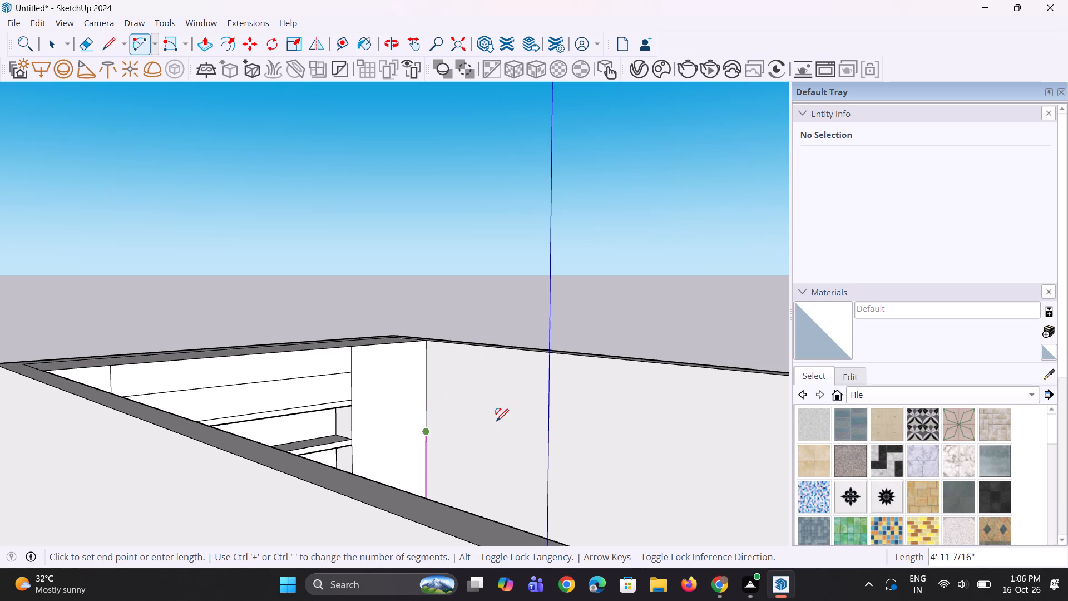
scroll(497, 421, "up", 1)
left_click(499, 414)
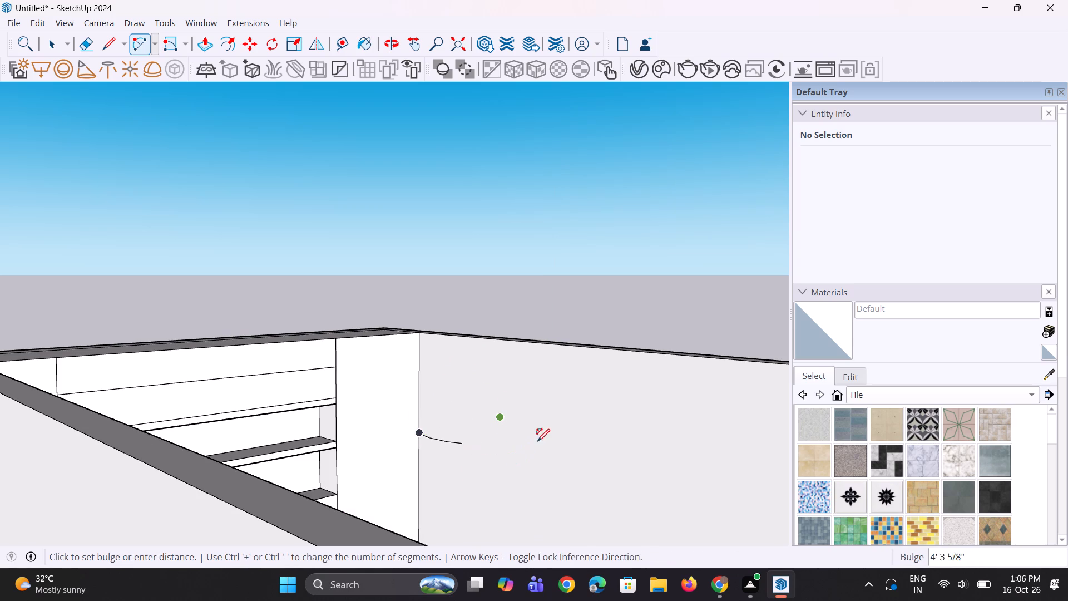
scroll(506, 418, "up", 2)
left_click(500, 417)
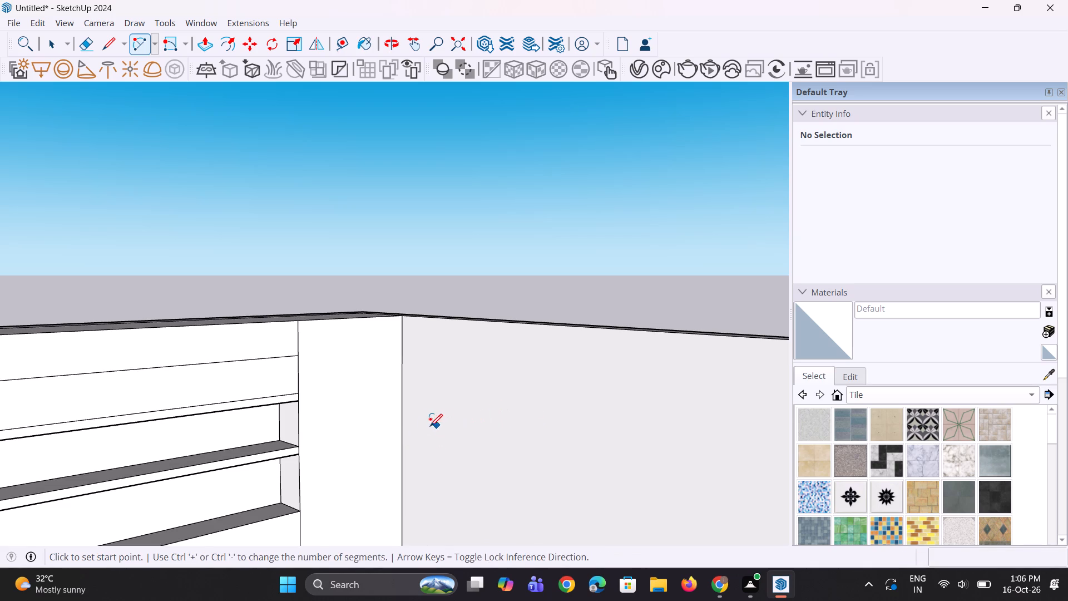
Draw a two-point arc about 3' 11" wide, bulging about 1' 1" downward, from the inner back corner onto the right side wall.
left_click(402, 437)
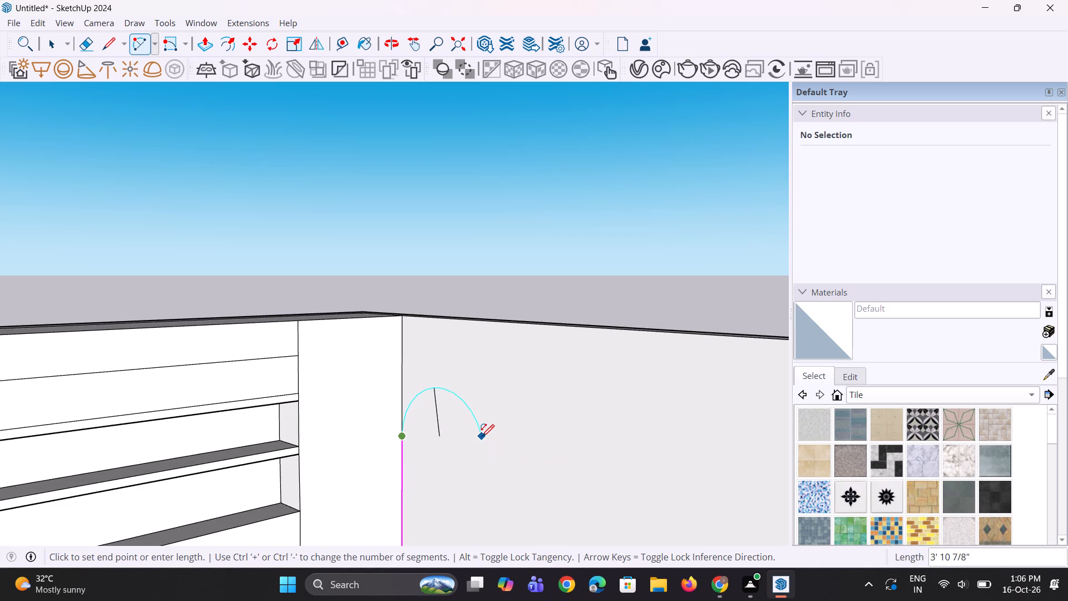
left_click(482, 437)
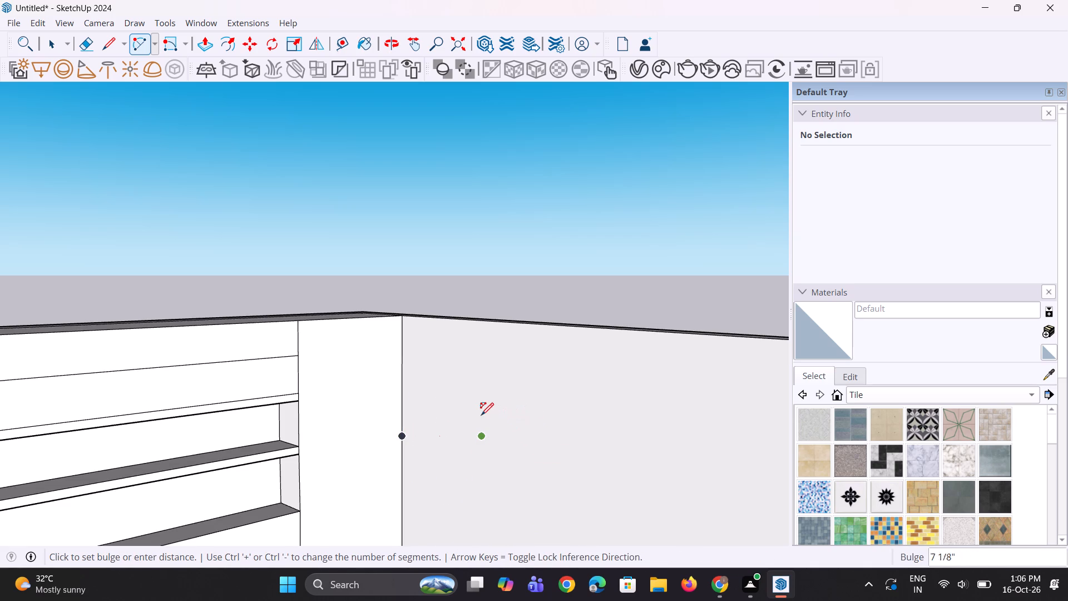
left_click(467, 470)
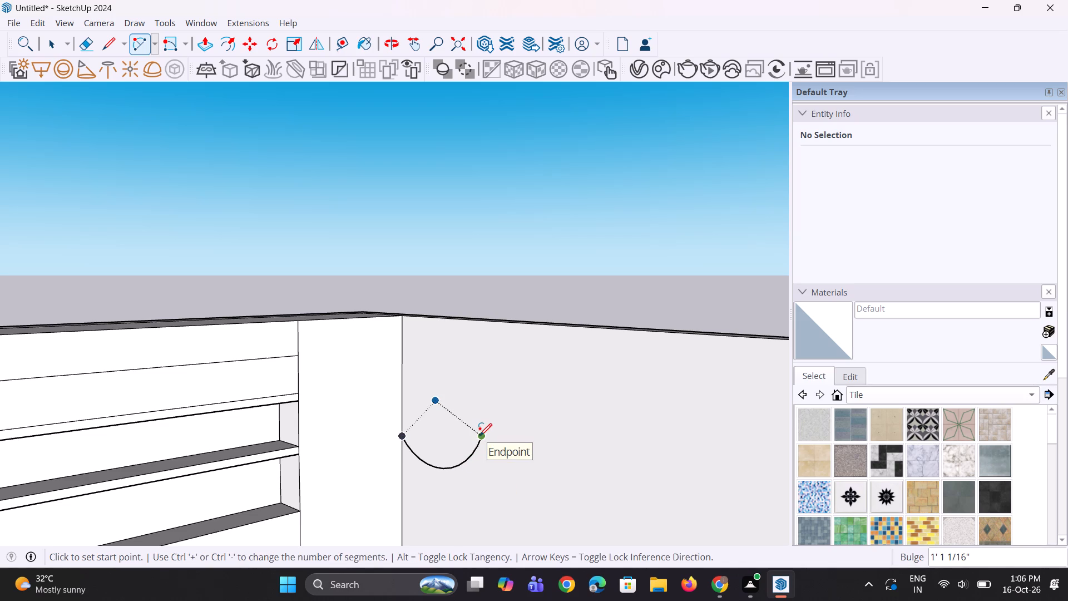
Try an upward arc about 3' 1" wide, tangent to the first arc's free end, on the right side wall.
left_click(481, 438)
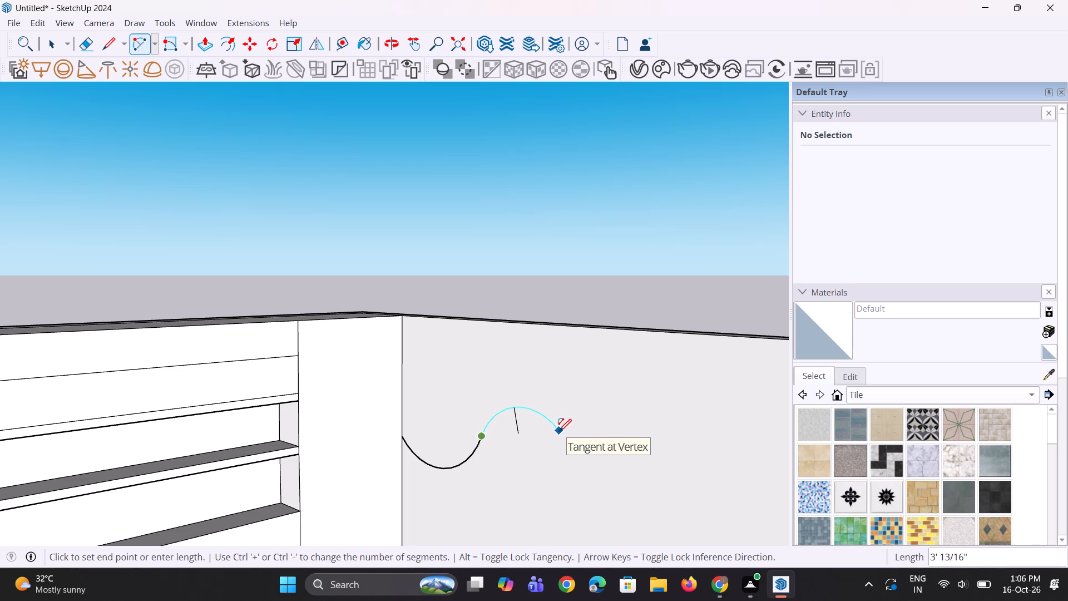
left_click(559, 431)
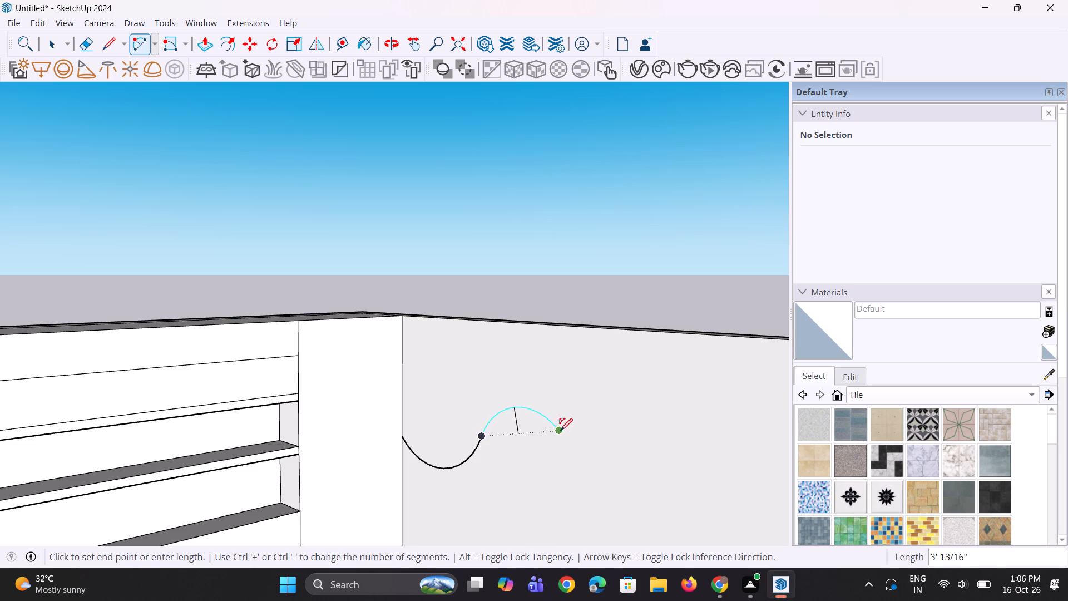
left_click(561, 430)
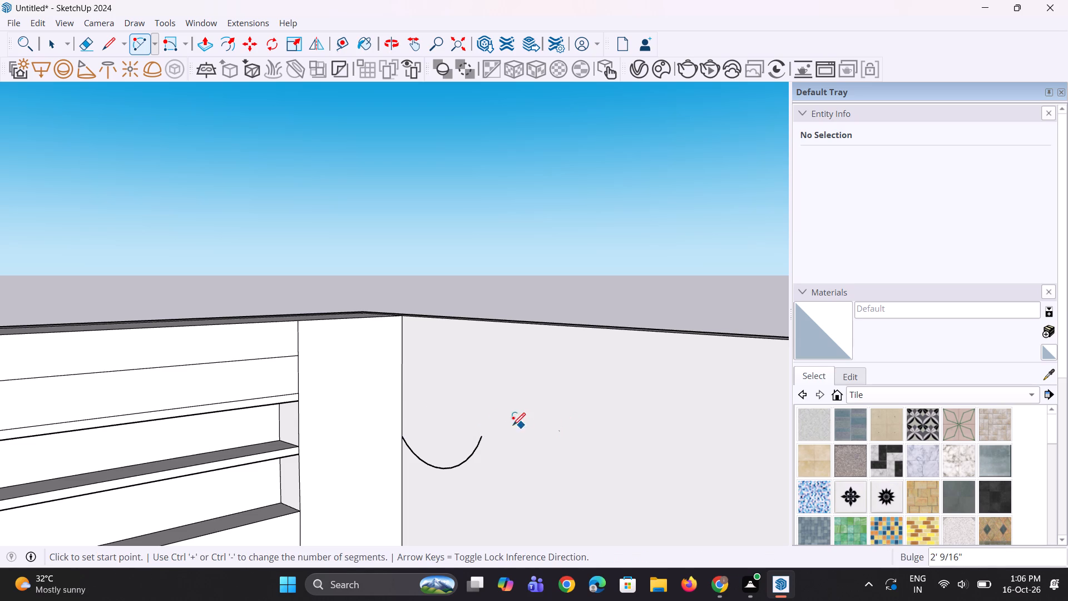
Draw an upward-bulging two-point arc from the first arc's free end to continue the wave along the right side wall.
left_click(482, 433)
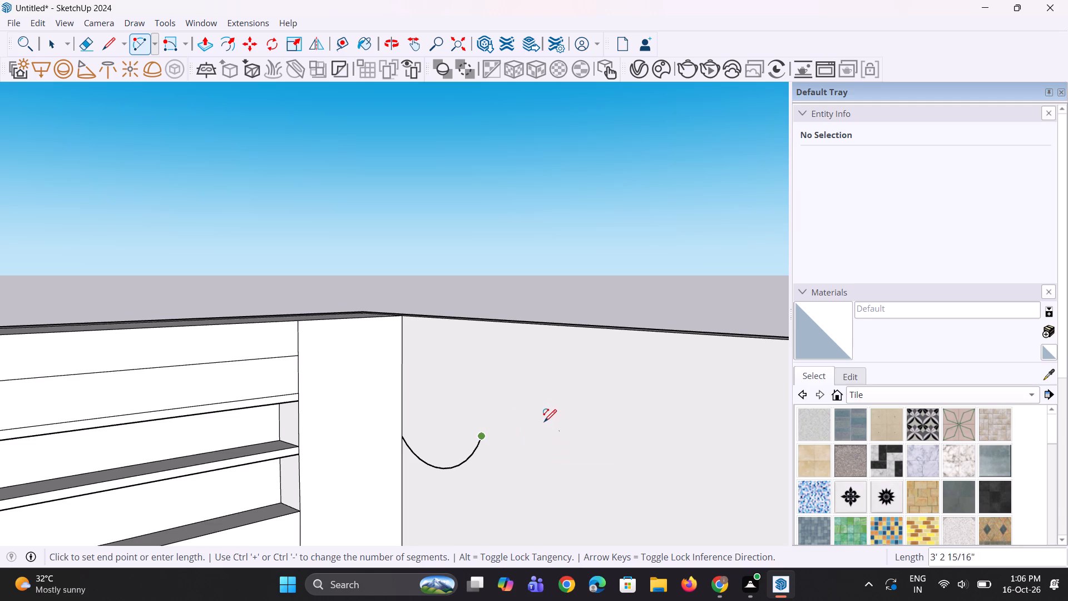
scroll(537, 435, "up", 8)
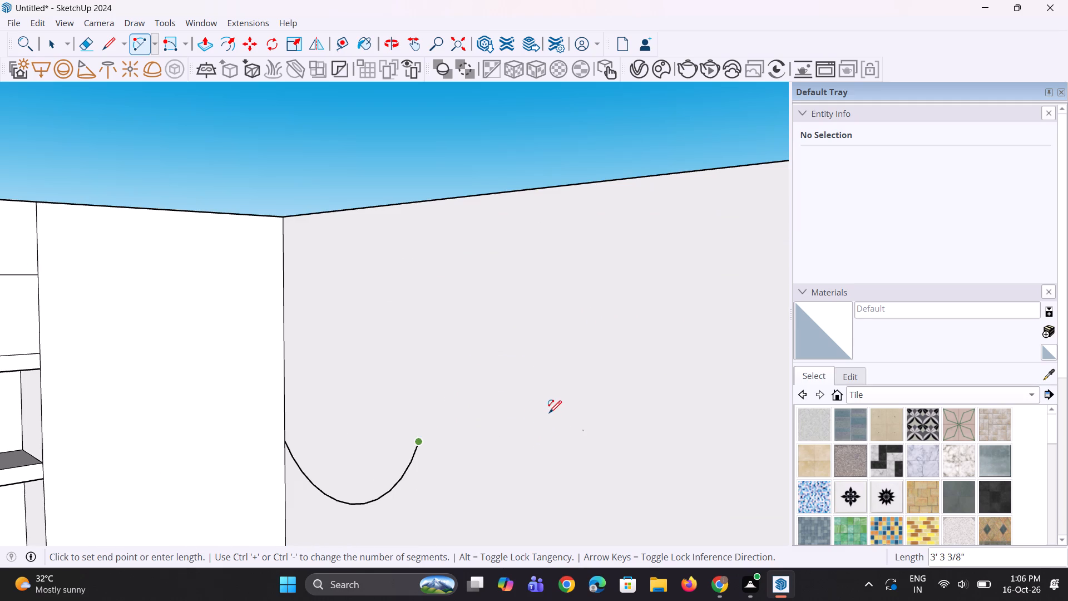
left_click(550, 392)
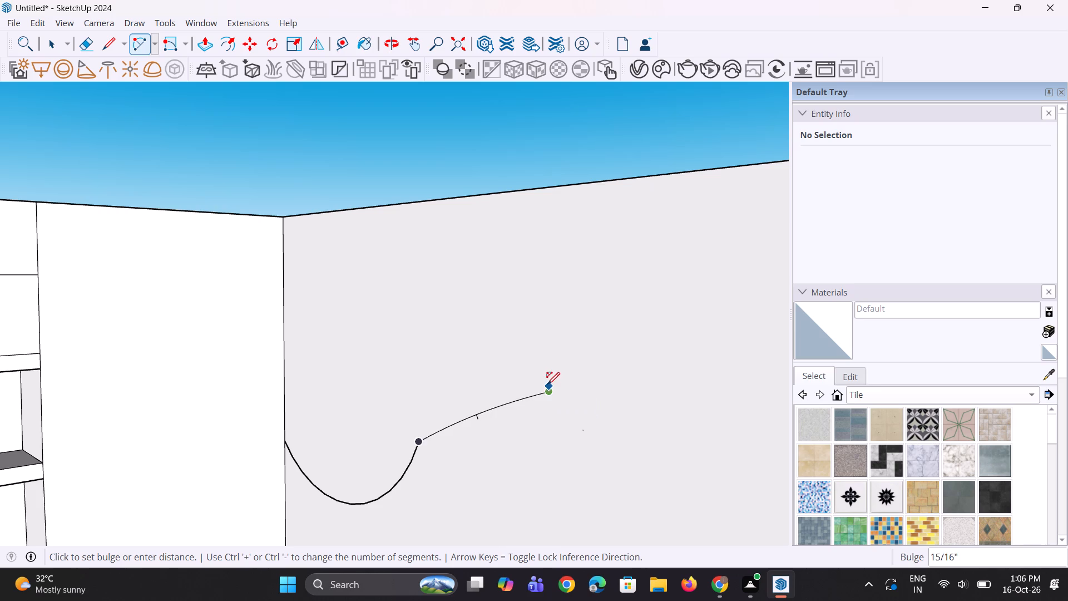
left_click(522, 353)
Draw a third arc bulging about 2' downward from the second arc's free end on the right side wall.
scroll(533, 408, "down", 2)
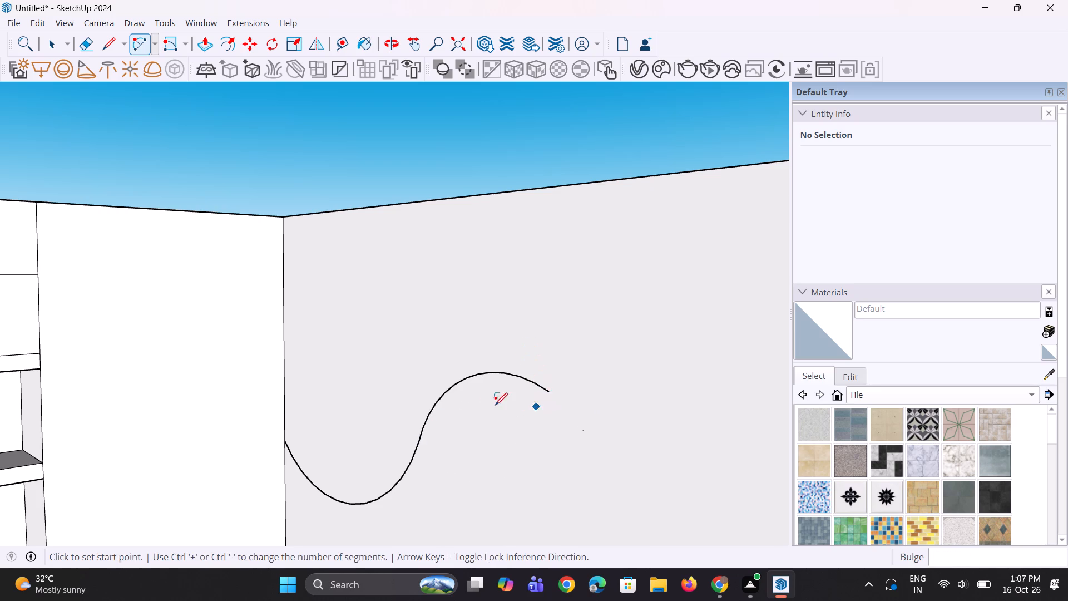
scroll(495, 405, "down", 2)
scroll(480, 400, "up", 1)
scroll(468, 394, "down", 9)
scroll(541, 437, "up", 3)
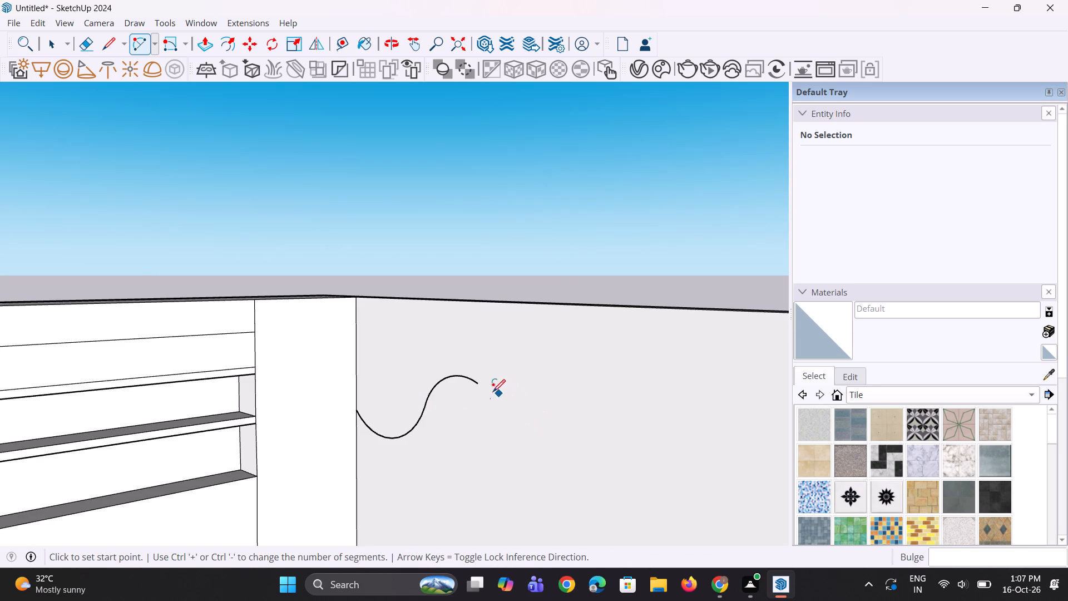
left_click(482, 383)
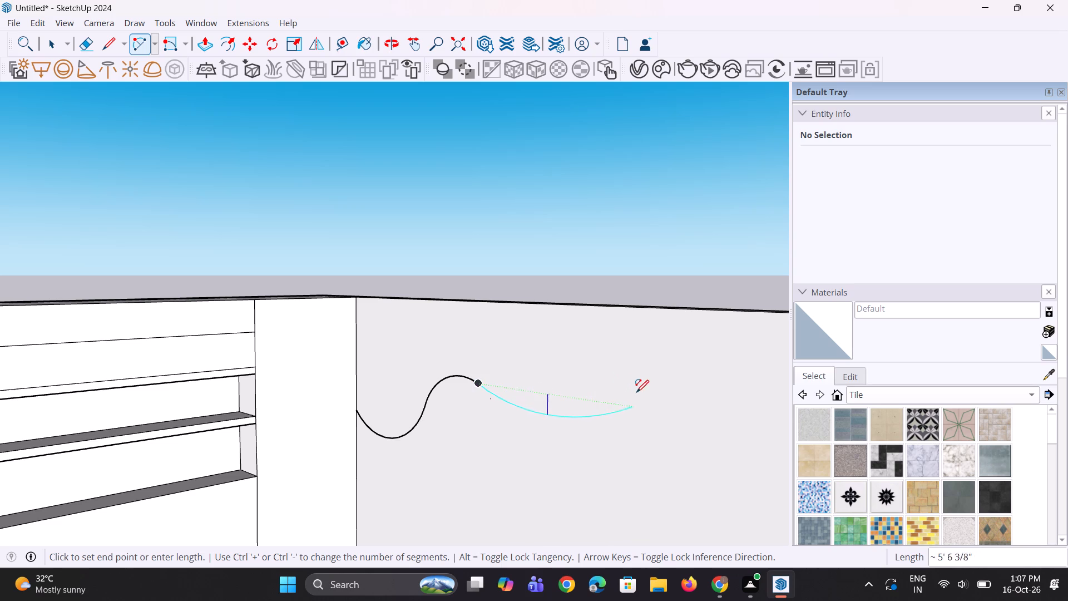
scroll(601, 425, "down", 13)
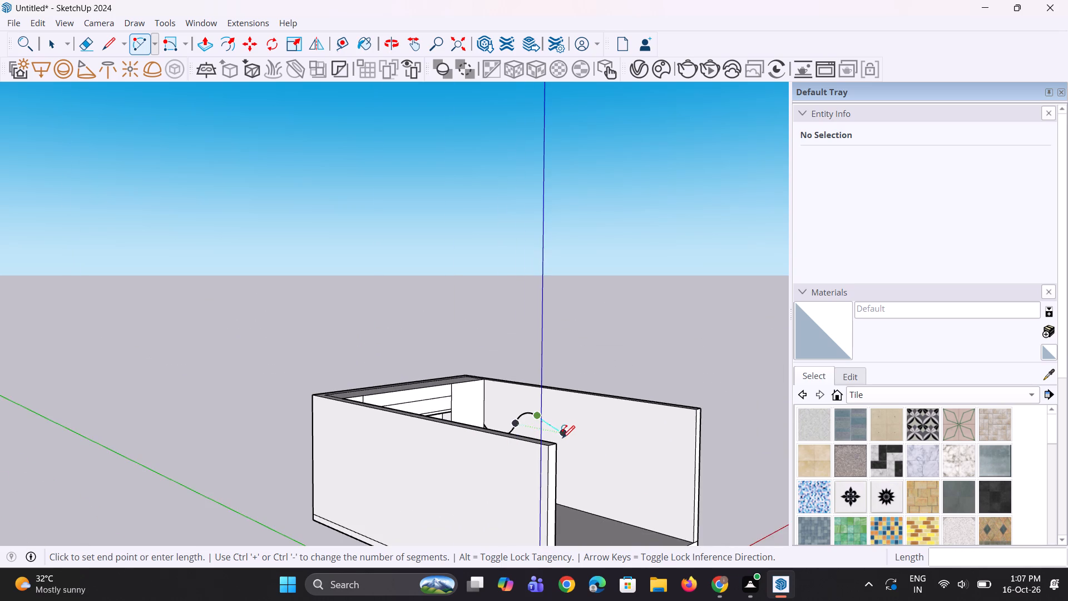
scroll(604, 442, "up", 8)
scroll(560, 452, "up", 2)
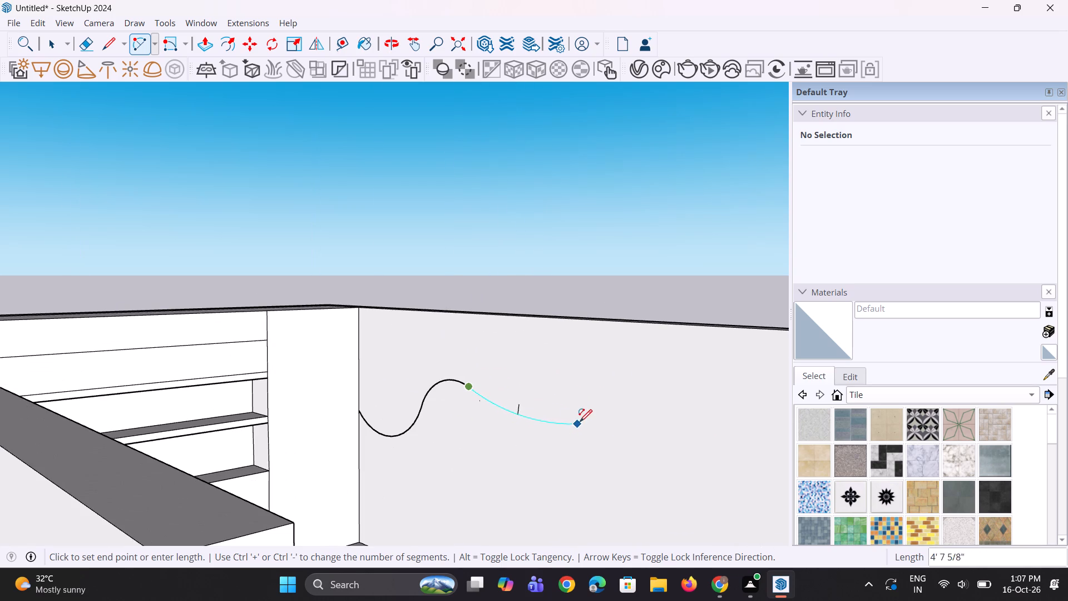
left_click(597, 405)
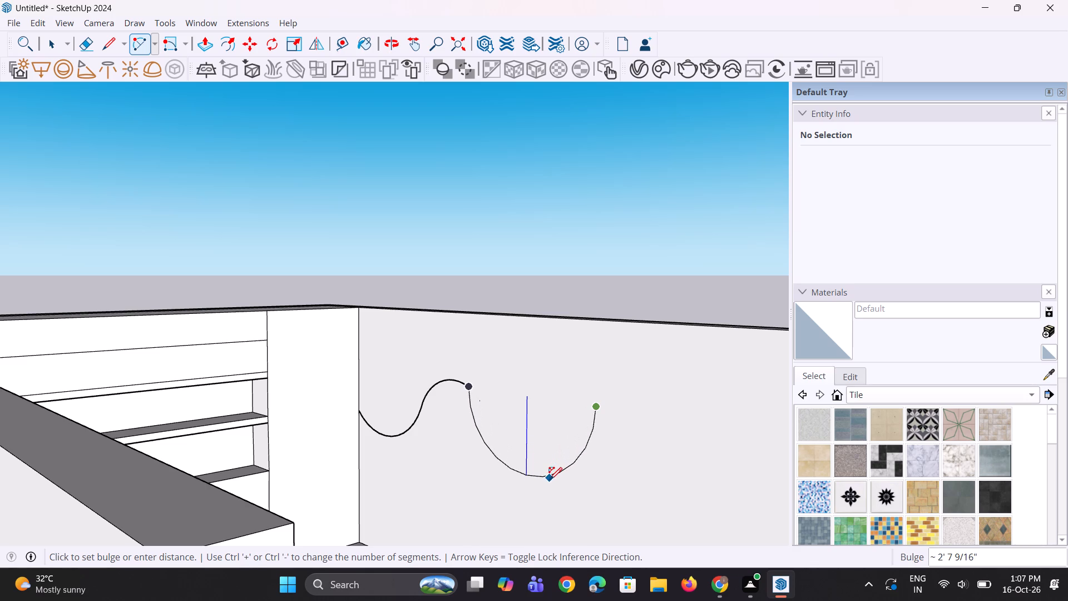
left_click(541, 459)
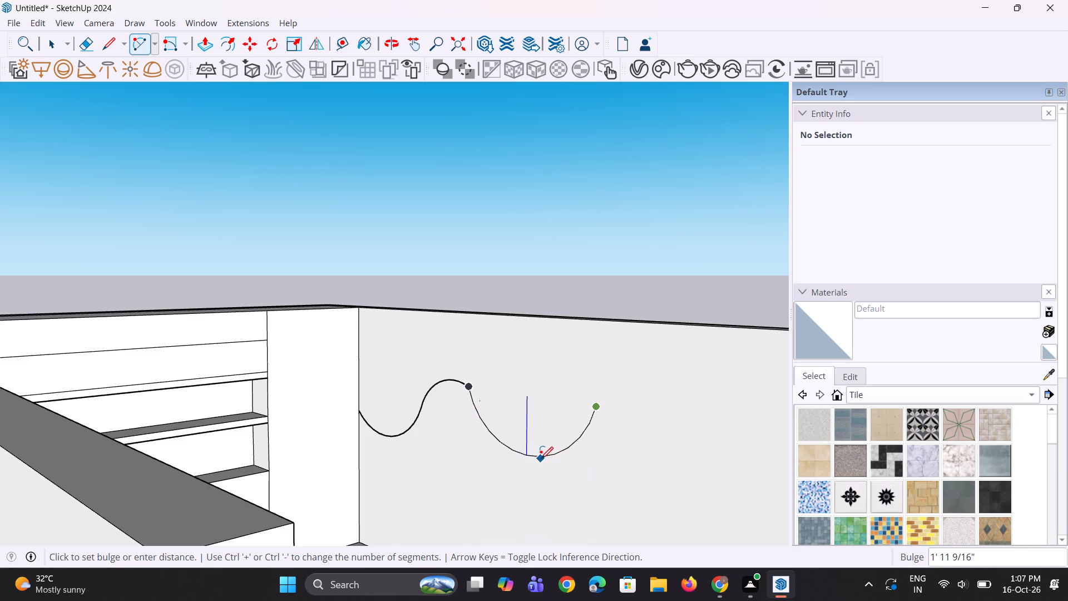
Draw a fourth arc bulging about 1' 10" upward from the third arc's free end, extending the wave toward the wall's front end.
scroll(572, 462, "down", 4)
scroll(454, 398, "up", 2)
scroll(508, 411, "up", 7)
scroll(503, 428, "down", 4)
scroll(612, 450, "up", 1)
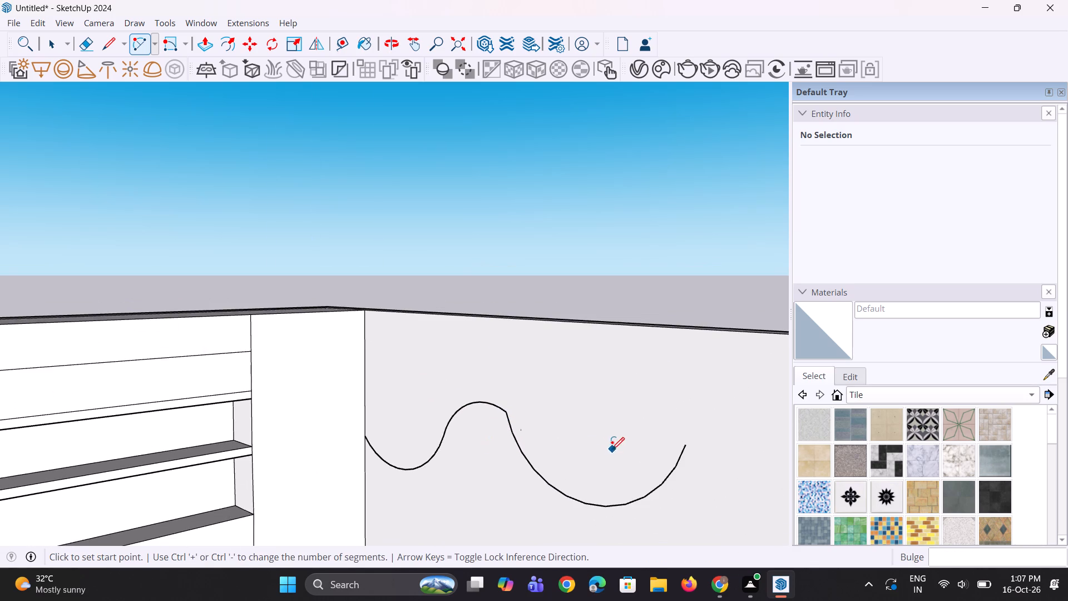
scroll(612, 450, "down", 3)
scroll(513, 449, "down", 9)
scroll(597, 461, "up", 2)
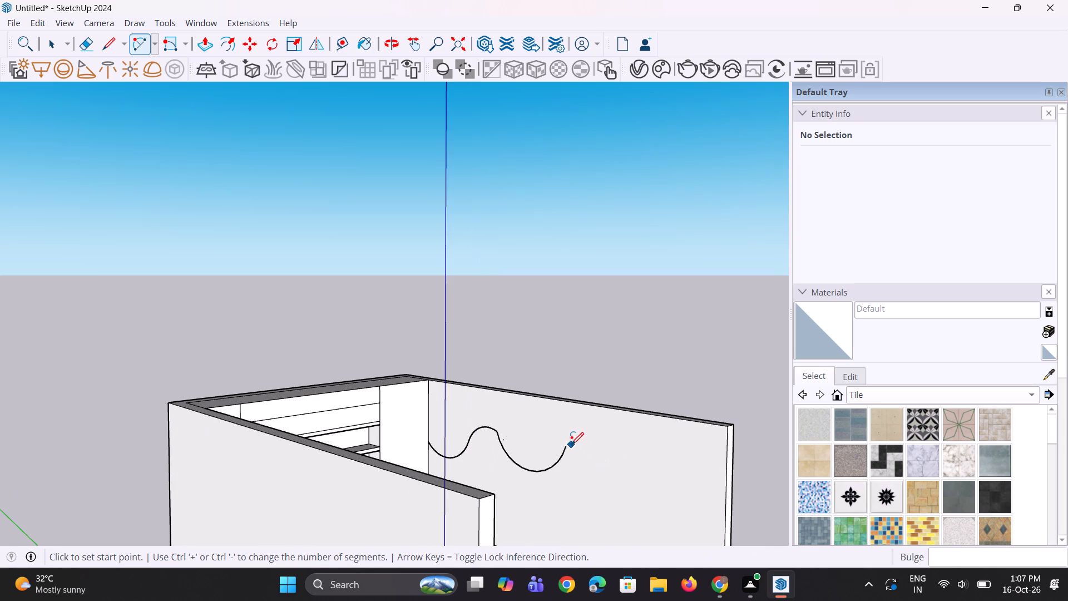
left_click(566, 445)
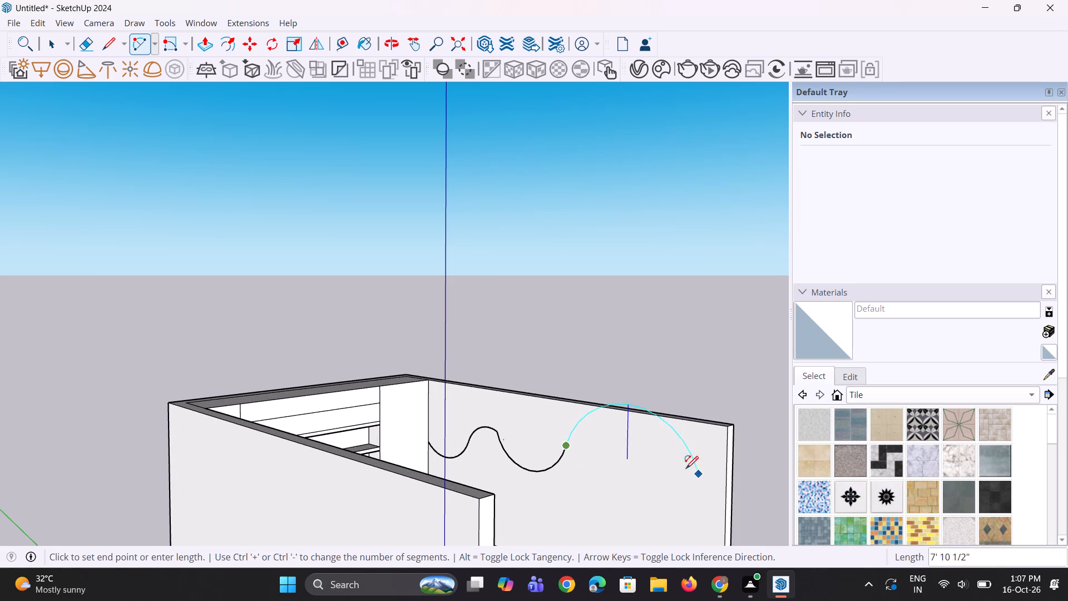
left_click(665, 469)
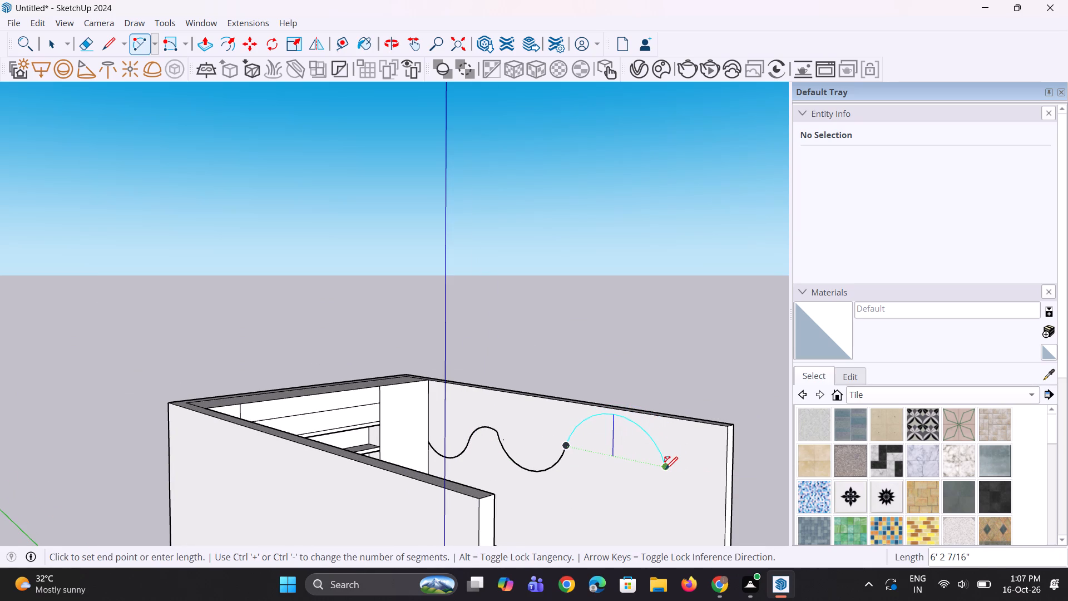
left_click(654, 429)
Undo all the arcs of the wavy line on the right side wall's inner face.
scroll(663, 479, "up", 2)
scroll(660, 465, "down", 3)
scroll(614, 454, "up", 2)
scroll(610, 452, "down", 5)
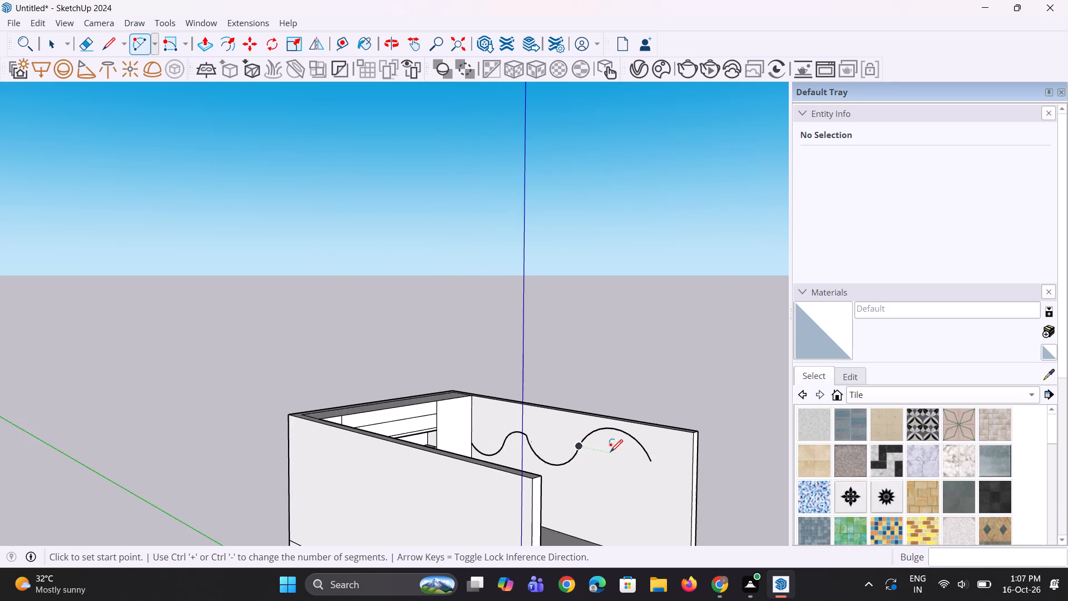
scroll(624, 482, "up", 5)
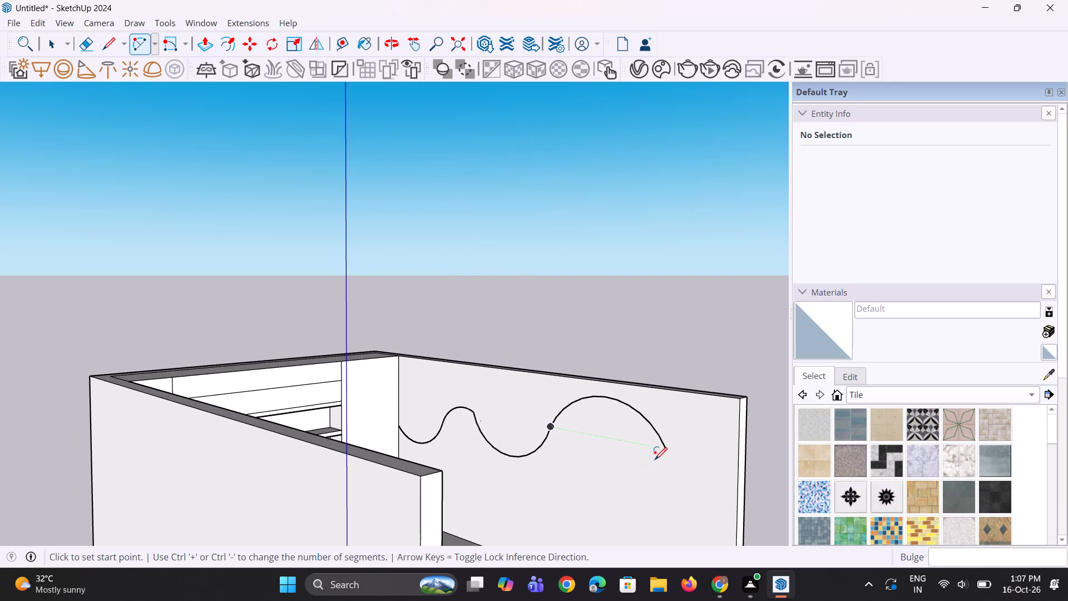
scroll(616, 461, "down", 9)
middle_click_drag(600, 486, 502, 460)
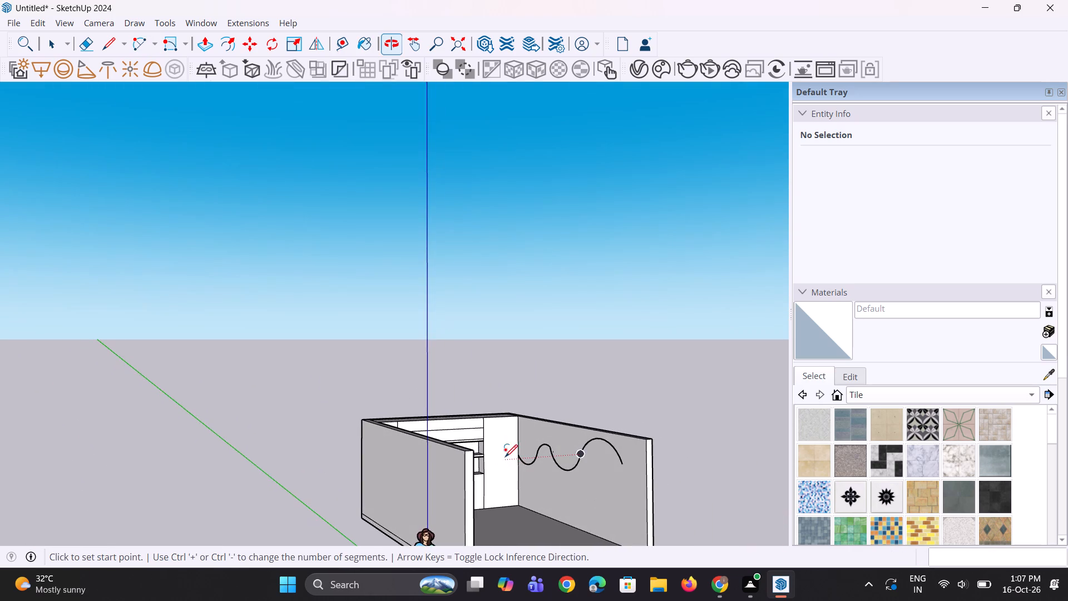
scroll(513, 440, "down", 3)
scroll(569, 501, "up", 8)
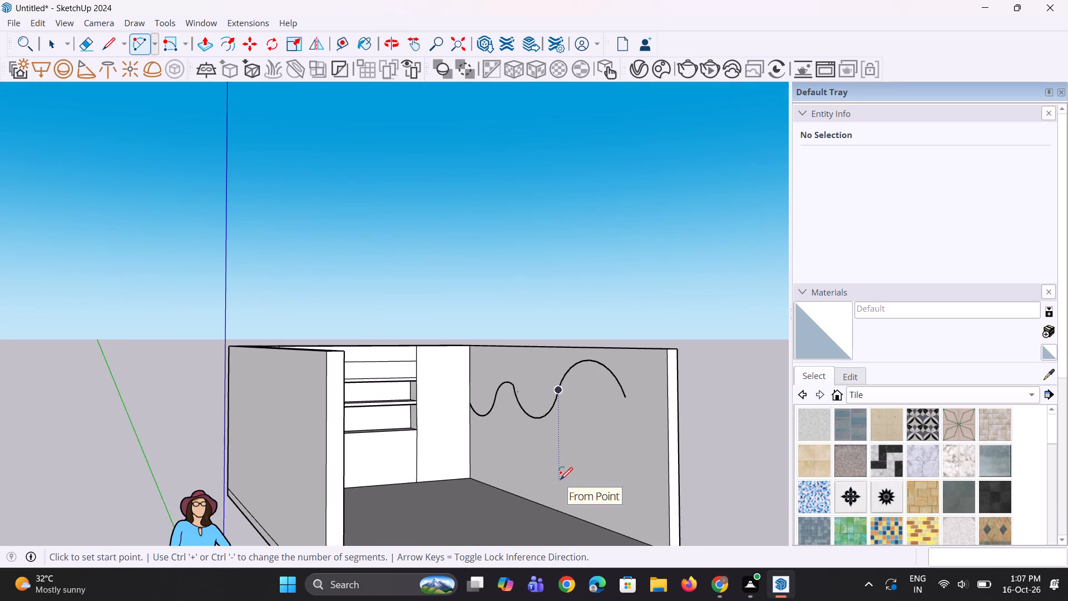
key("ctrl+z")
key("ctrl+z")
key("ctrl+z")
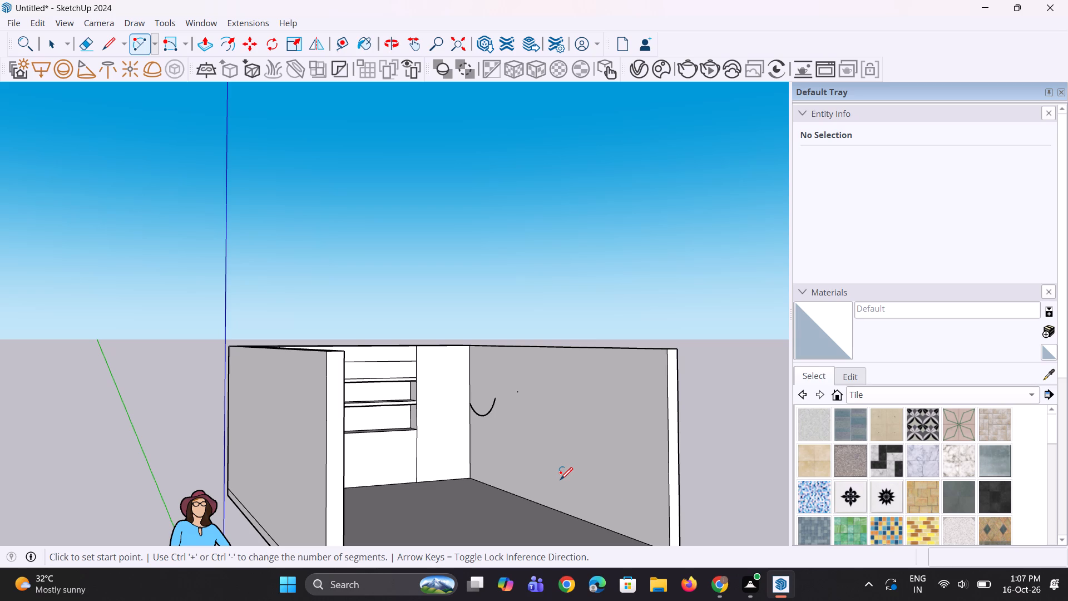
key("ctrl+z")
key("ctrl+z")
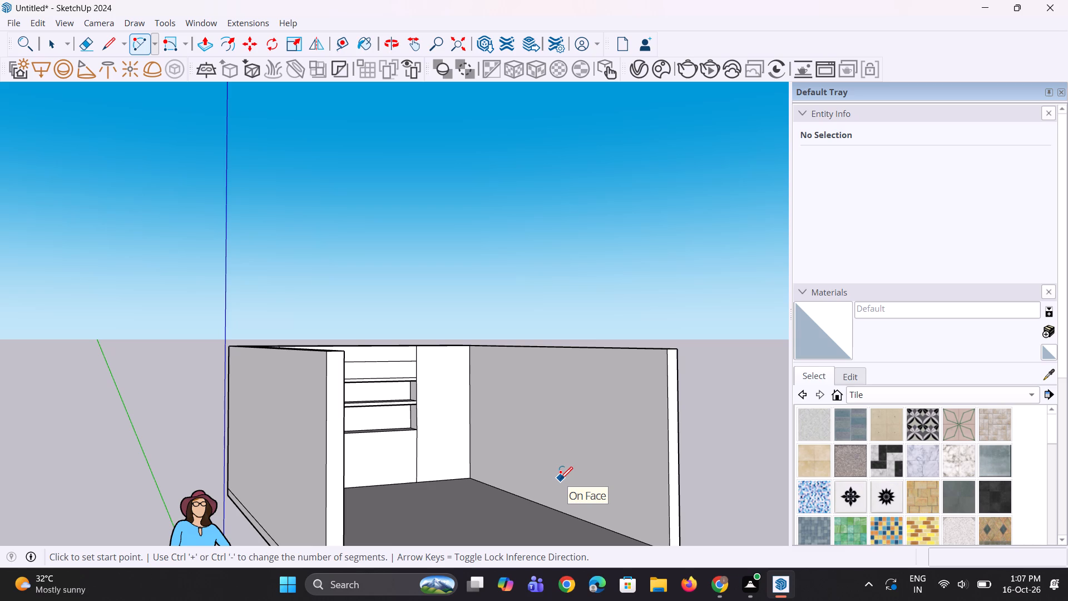
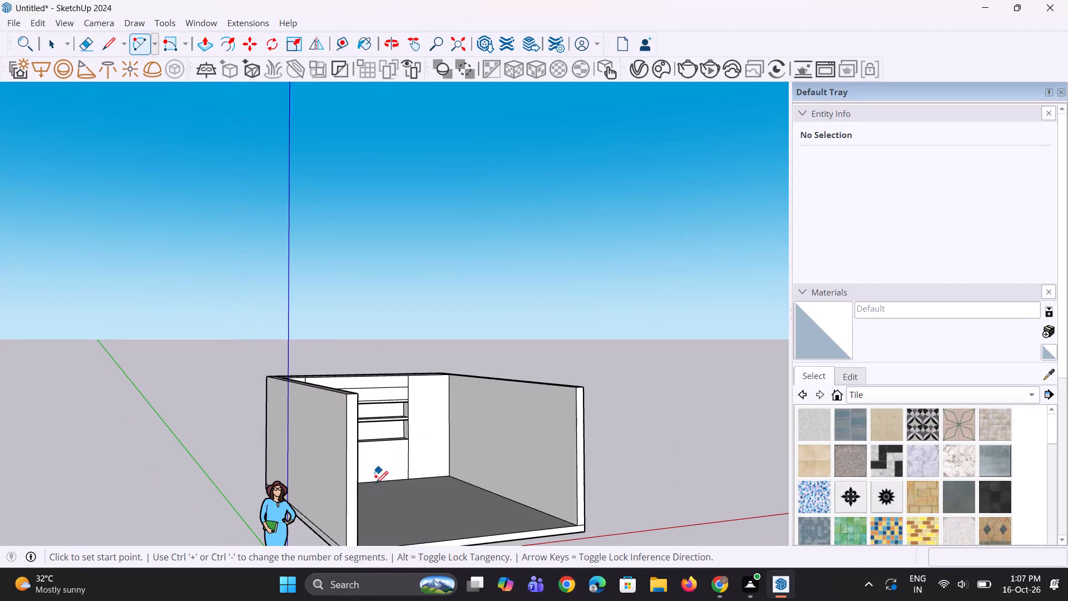
Draw a two-point arc bulging about 1' 4" downward on the right side wall's inner face, starting from the back corner edge.
middle_click_drag(385, 485, 505, 529)
scroll(429, 393, "up", 11)
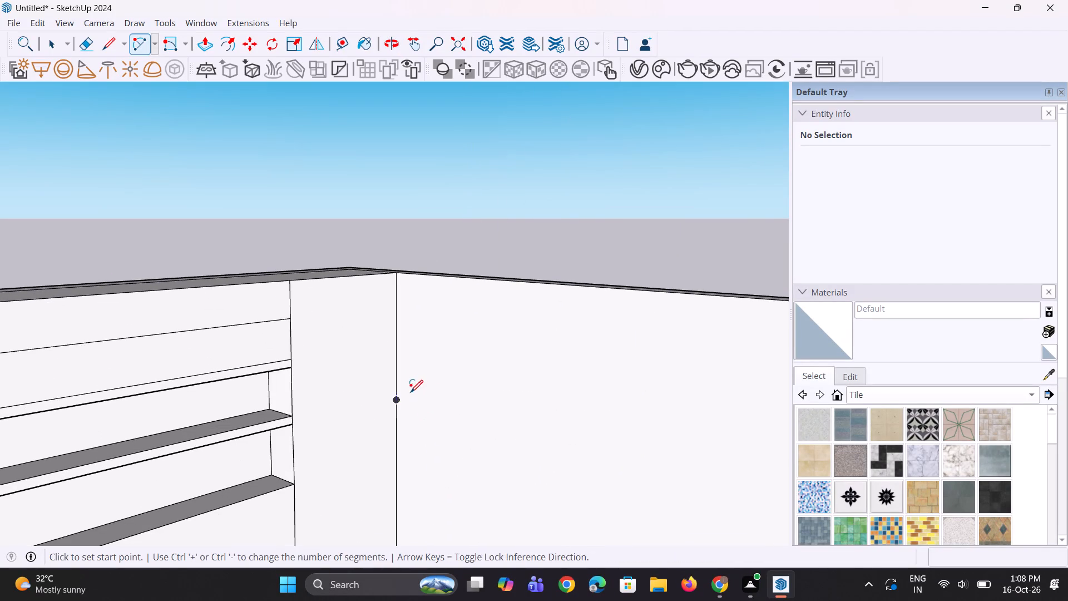
left_click(394, 362)
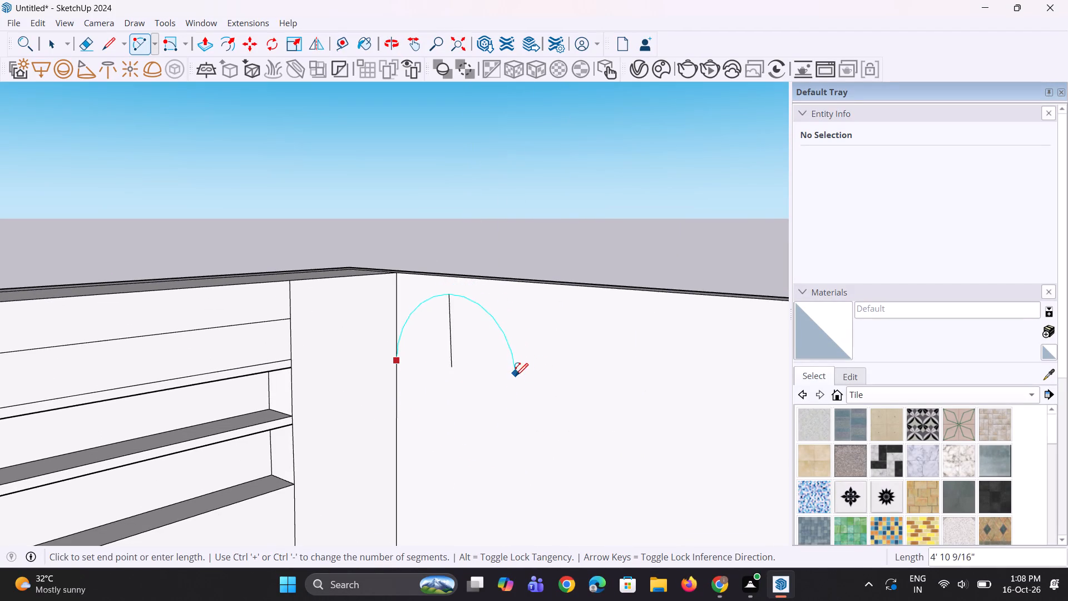
left_click(519, 381)
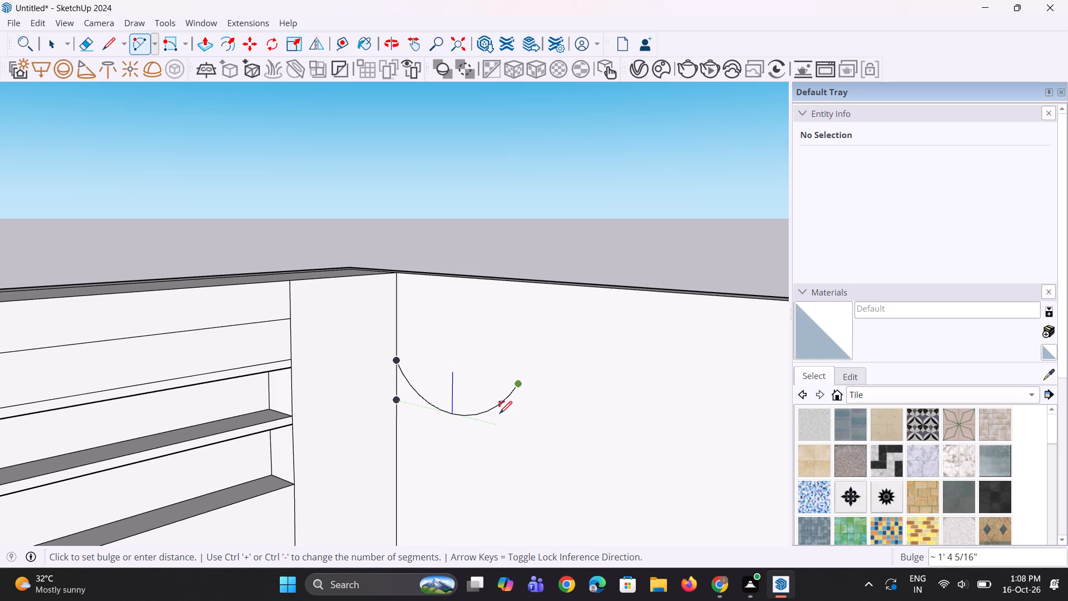
left_click(500, 419)
Draw a second arc bulging about 1' 5" upward from the first arc's free end on the right side wall.
scroll(392, 420, "down", 4)
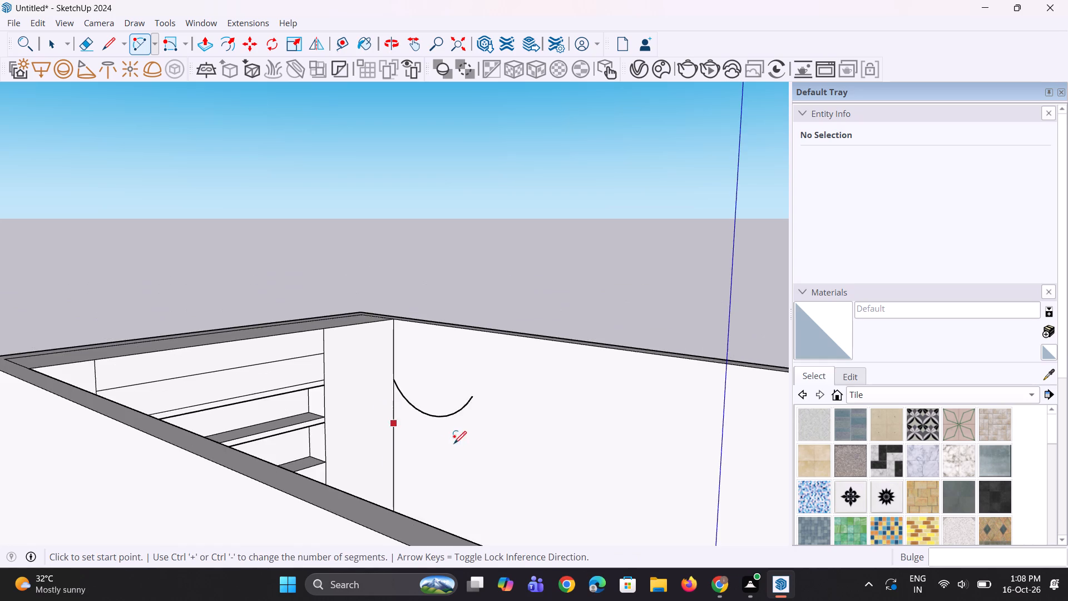
scroll(456, 445, "down", 1)
middle_click_drag(456, 445, 436, 431)
left_click(473, 403)
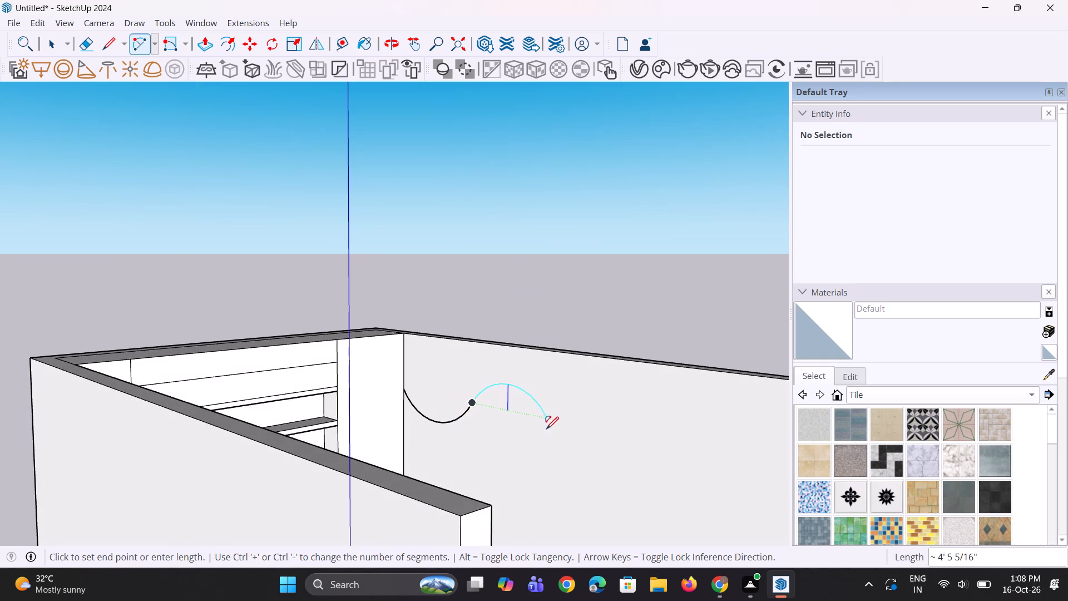
left_click(561, 435)
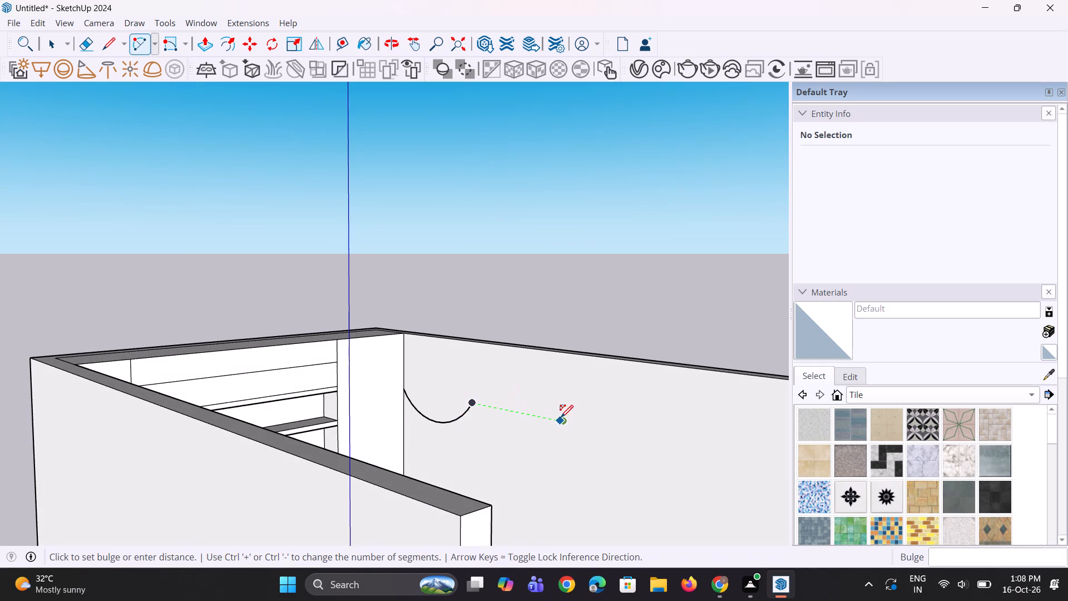
left_click(553, 387)
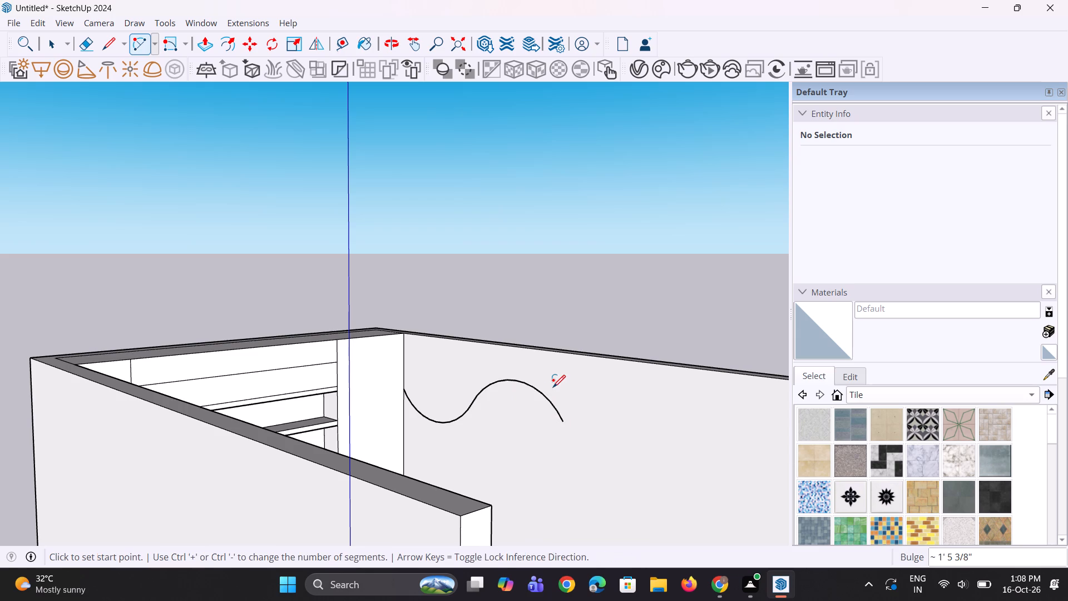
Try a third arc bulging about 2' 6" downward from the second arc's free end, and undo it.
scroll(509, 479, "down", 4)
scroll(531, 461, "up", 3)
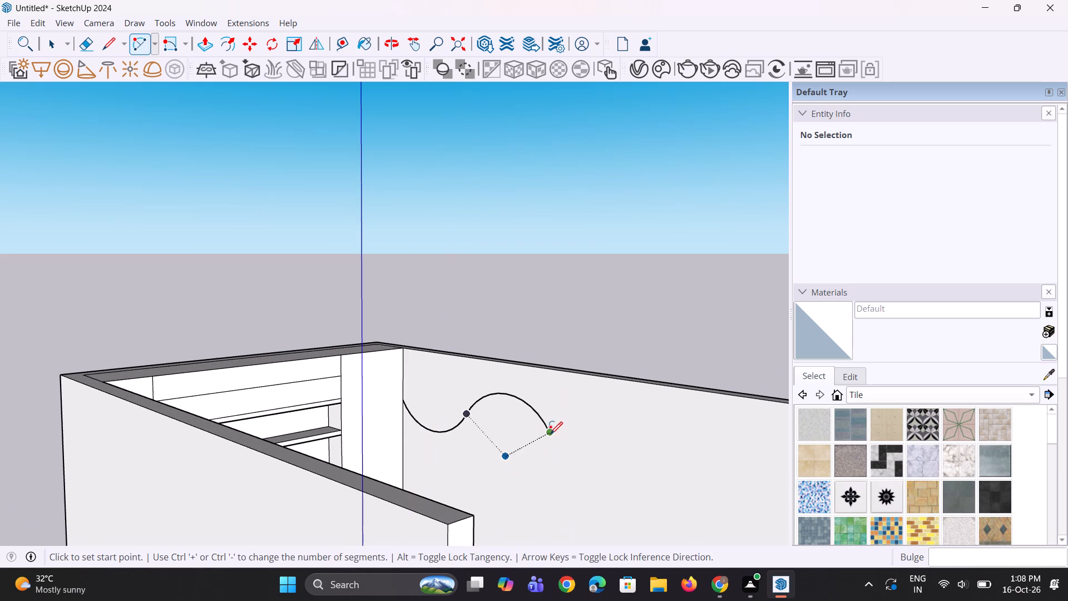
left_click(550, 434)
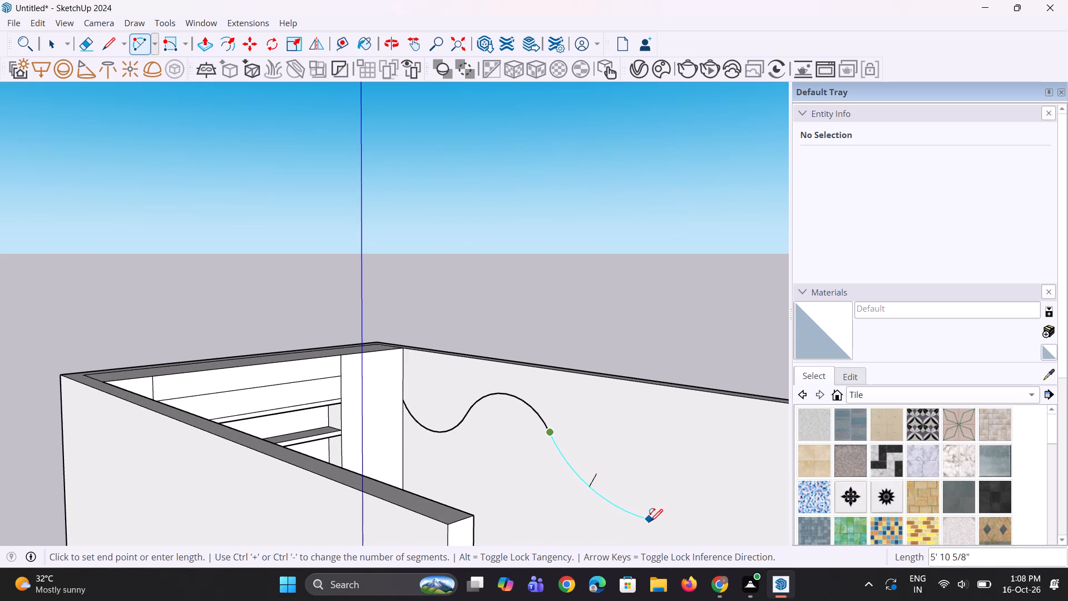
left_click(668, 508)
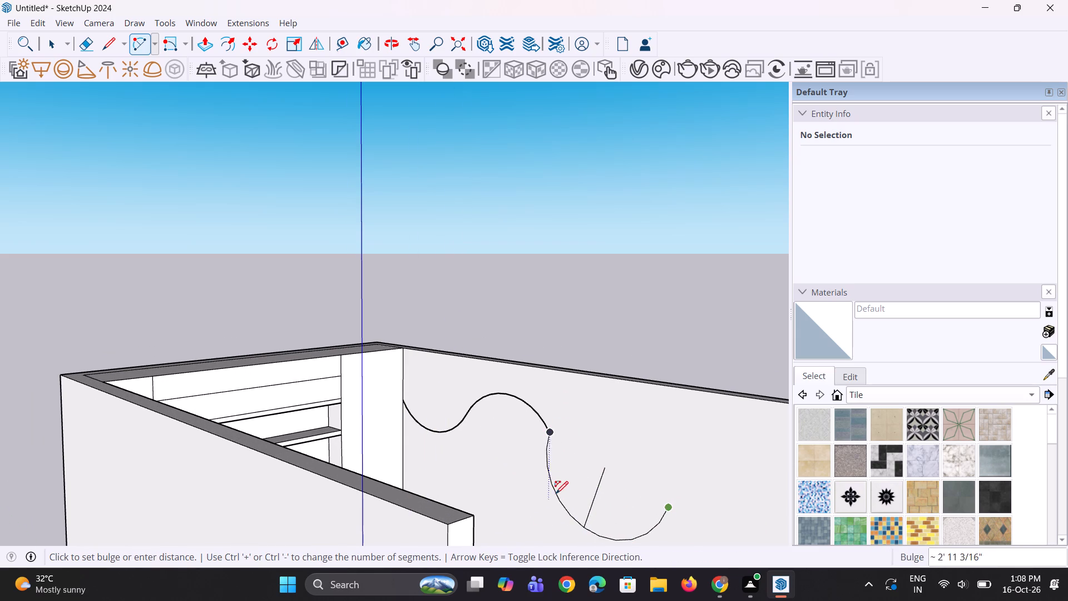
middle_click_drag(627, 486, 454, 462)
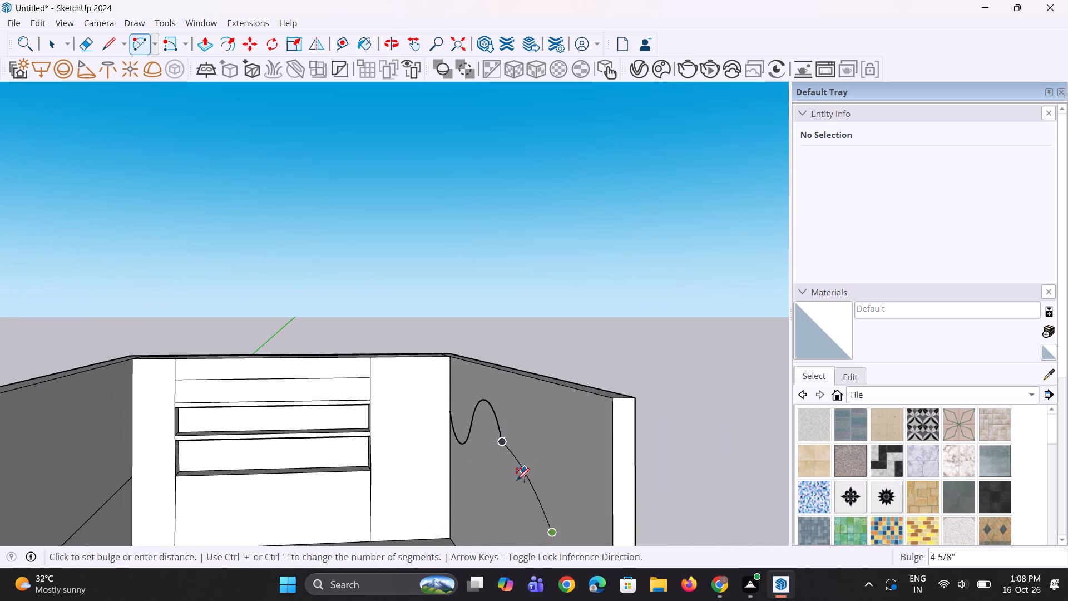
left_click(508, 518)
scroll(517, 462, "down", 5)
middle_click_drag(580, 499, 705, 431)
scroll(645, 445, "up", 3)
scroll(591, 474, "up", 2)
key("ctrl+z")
Draw a third arc about 4' 11" long, bulging about 1' 4" downward, from the second arc's free end.
scroll(477, 412, "up", 2)
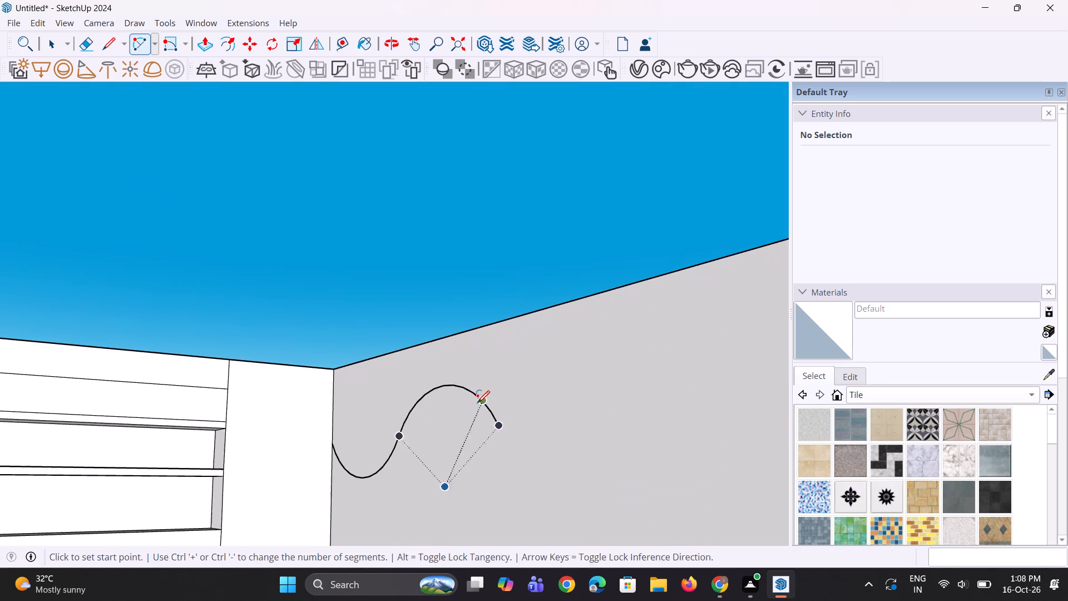
scroll(477, 403, "up", 3)
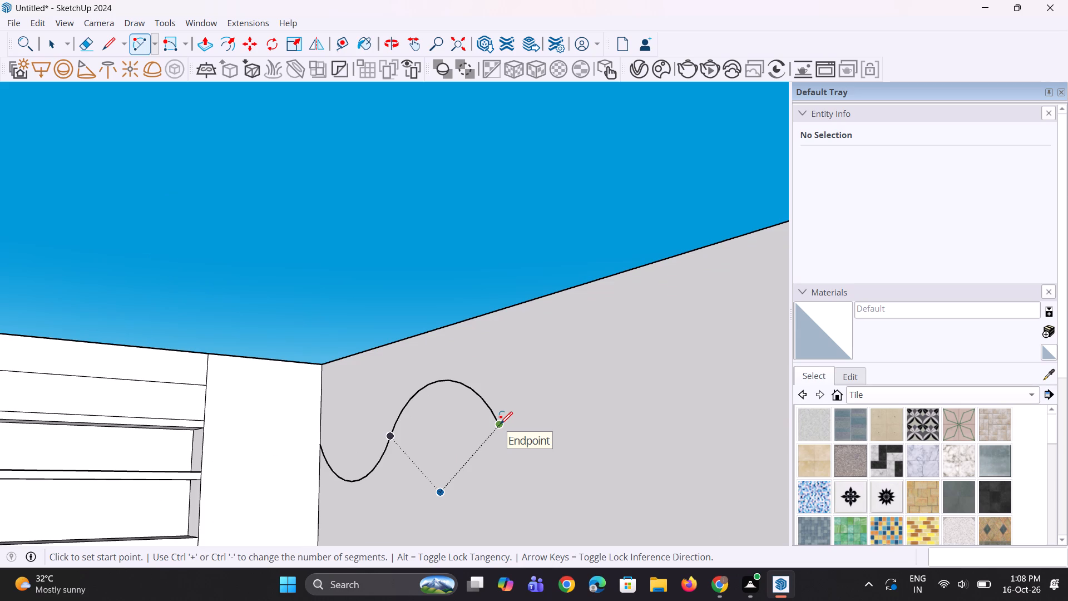
left_click(500, 424)
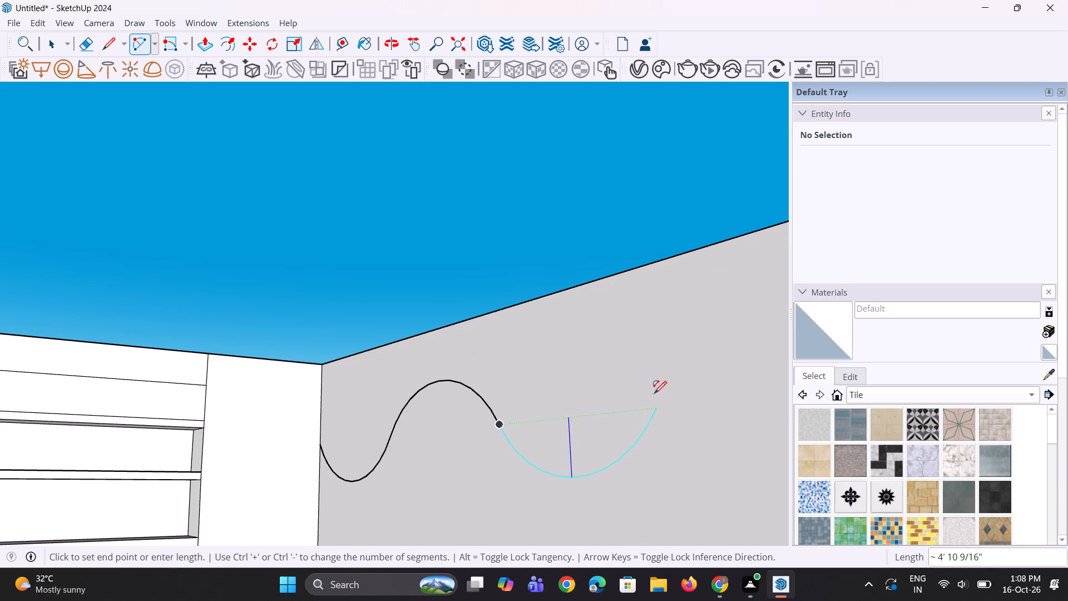
left_click(656, 405)
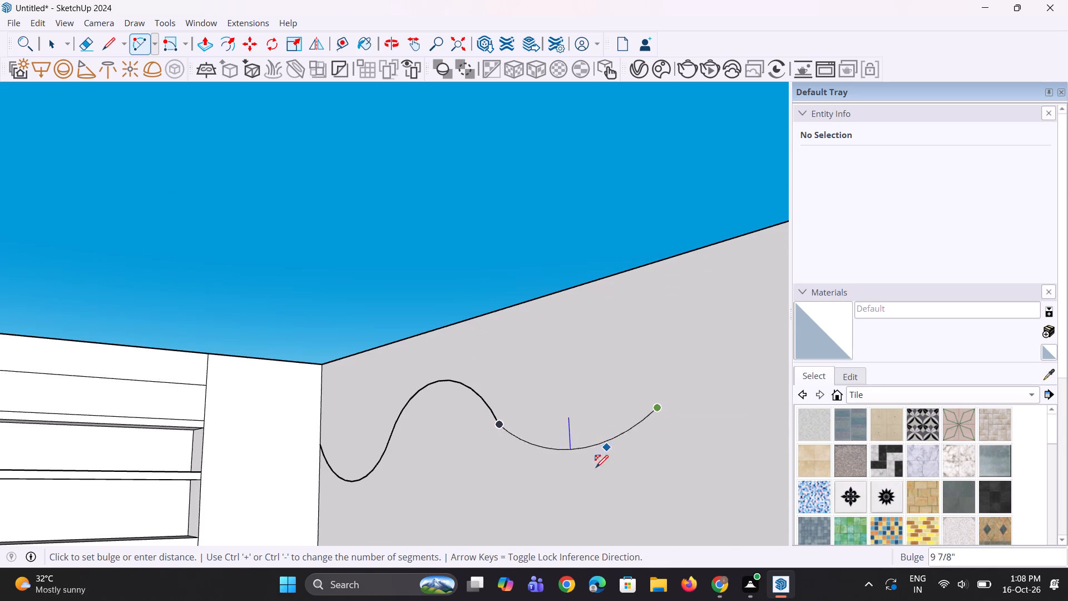
left_click(588, 476)
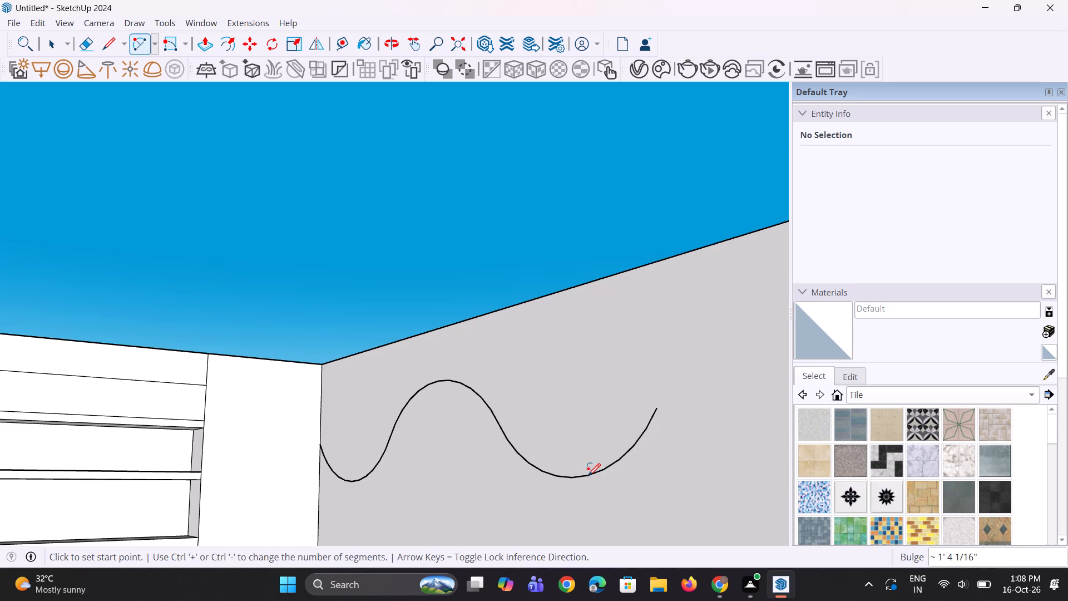
Draw a fourth arc about 5' long, bulging upward from the third arc's free end toward the wall's front end.
scroll(517, 461, "down", 10)
scroll(591, 441, "up", 3)
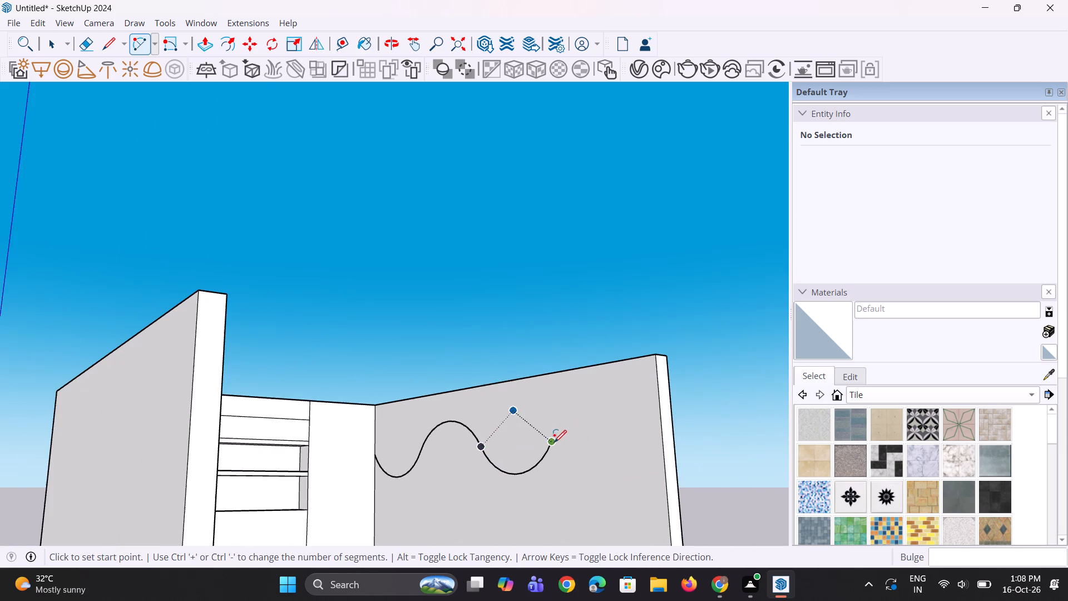
left_click(554, 442)
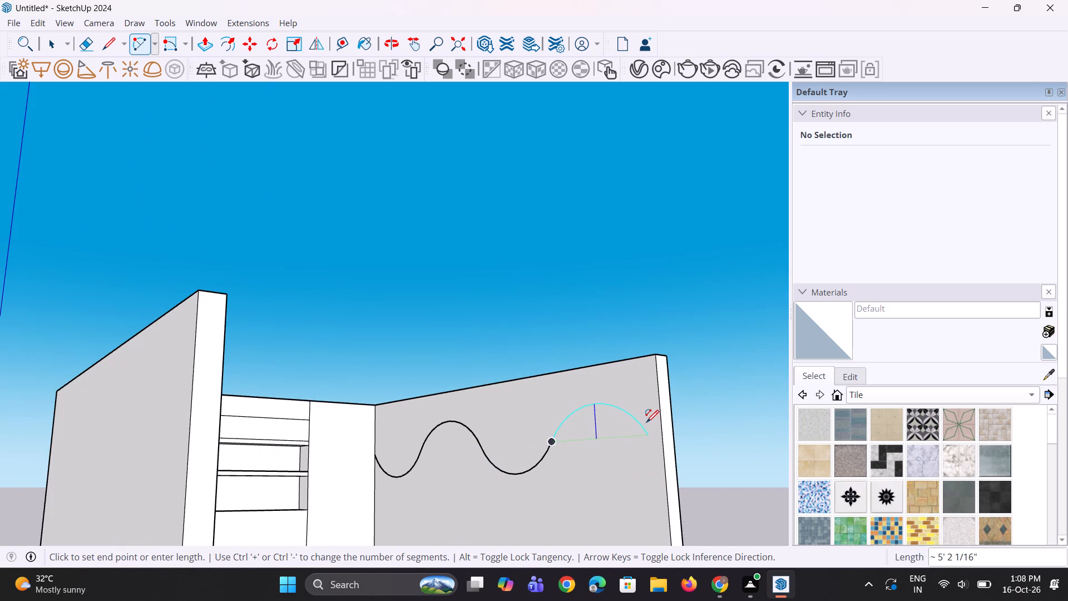
left_click(645, 434)
left_click(645, 434)
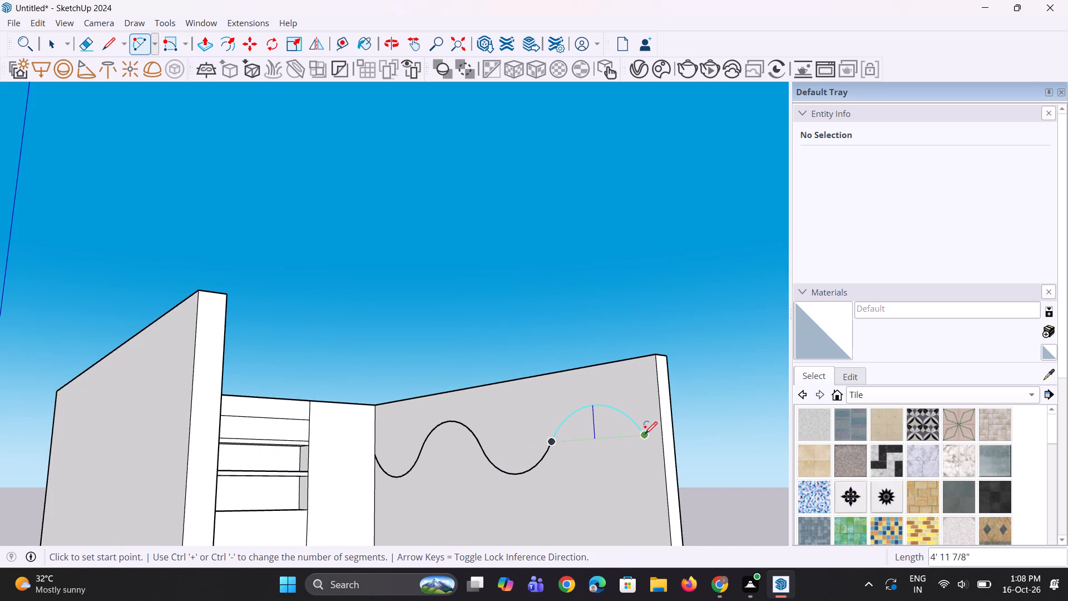
Draw a short closing arc about 1' 2" long from the fourth arc's end to the wall's front edge.
scroll(591, 432, "down", 4)
scroll(631, 467, "up", 5)
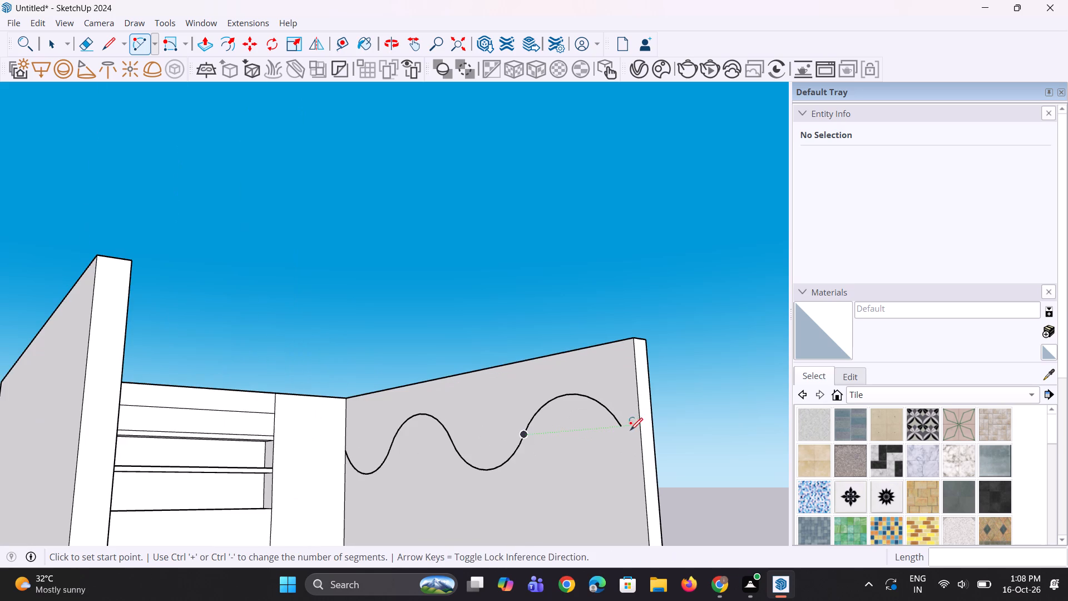
left_click(623, 426)
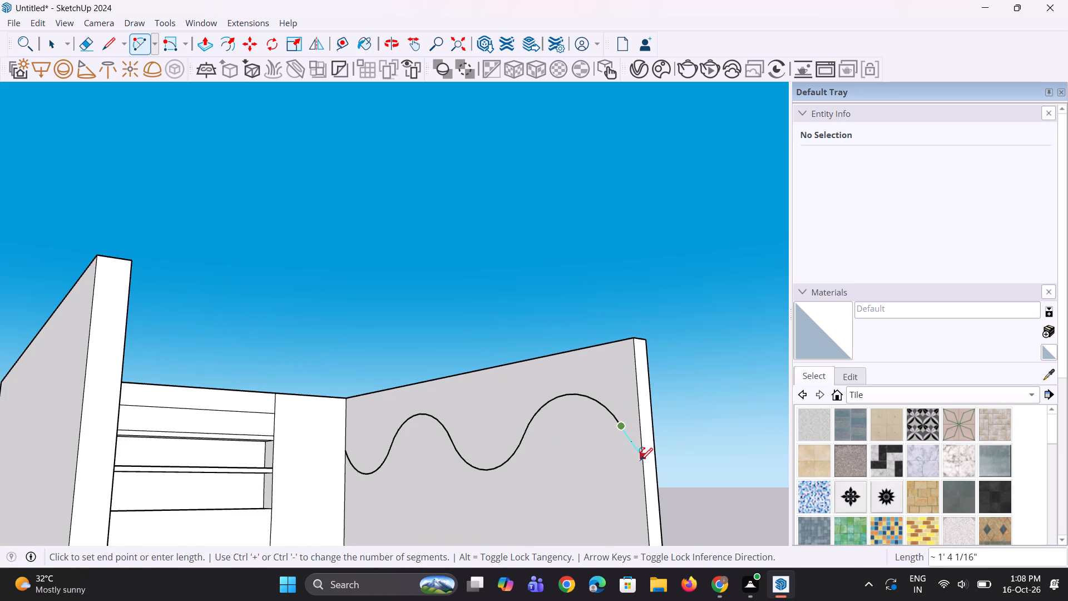
left_click(640, 450)
left_click(640, 450)
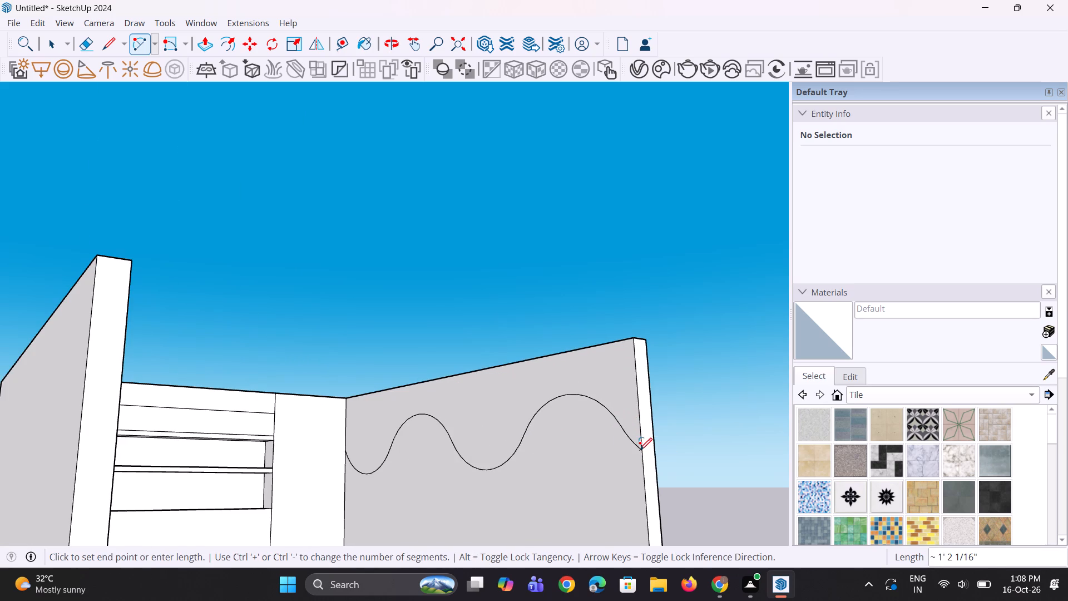
scroll(615, 469, "down", 6)
middle_click_drag(639, 476, 606, 478)
key("space")
key("space")
left_click(701, 440)
Push/Pull the face above the wavy line on the right side wall about 4 5/16" into the room.
scroll(499, 336, "down", 8)
middle_click_drag(507, 400, 454, 479)
scroll(488, 392, "up", 5)
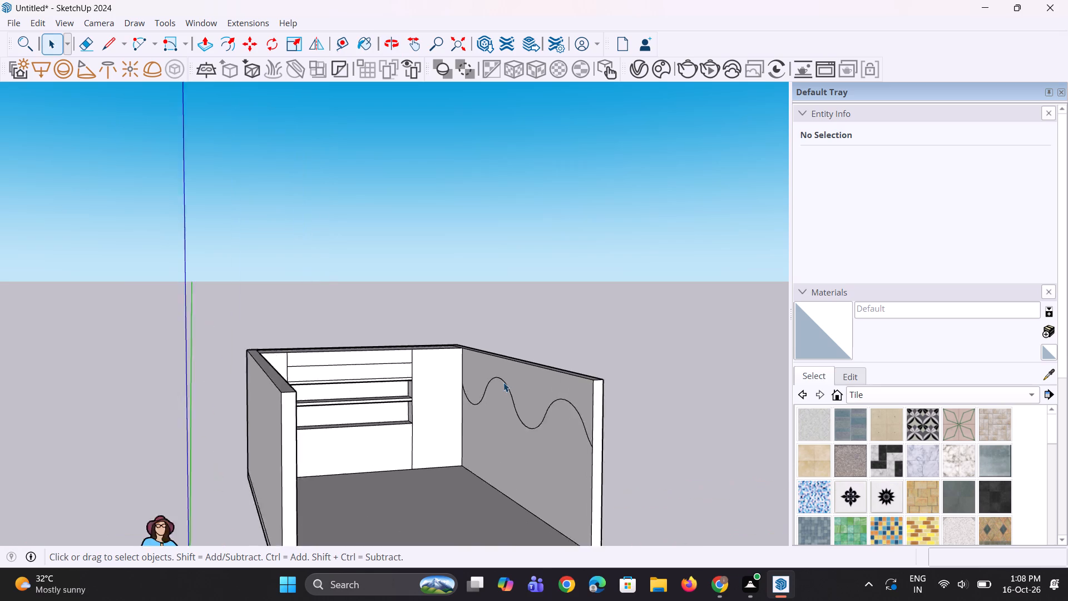
scroll(503, 382, "up", 2)
key("p")
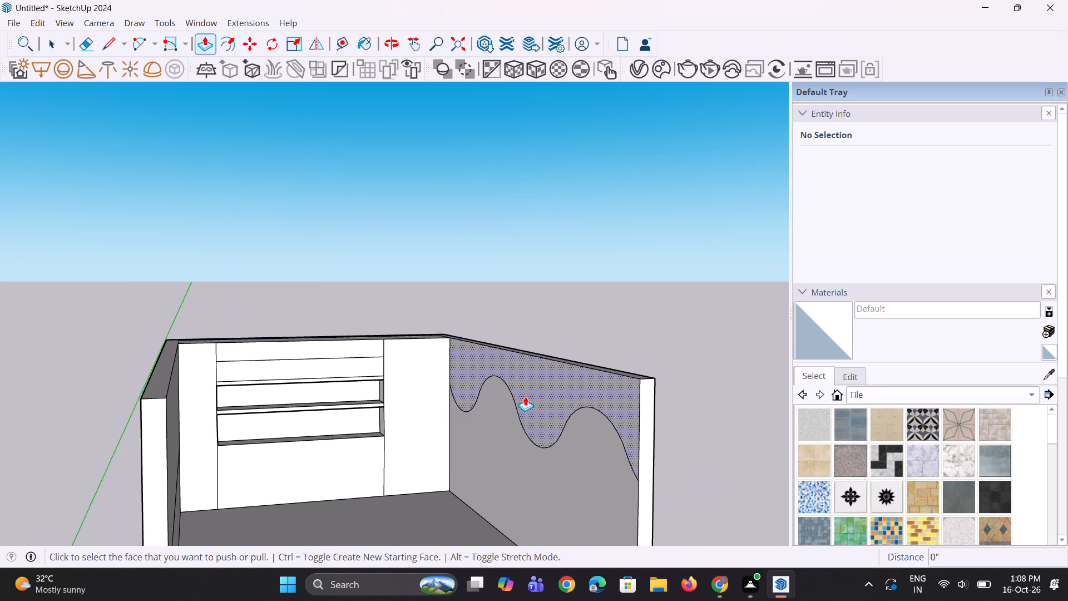
left_click(525, 396)
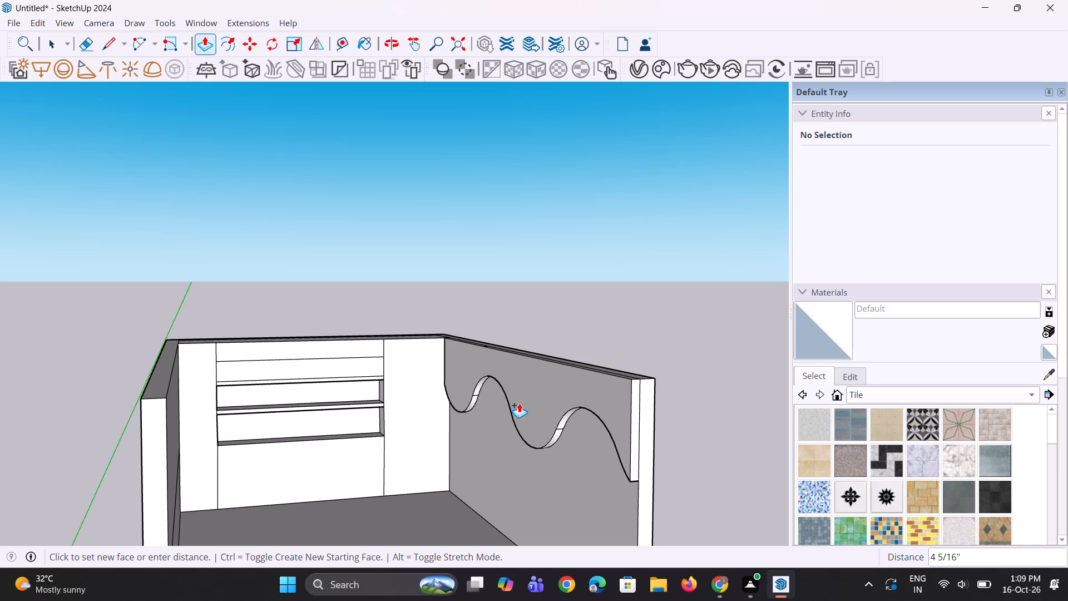
left_click(519, 403)
Erase the seam line between the third and fourth arcs on the wavy band's underside.
scroll(449, 380, "down", 6)
middle_click_drag(495, 394, 566, 430)
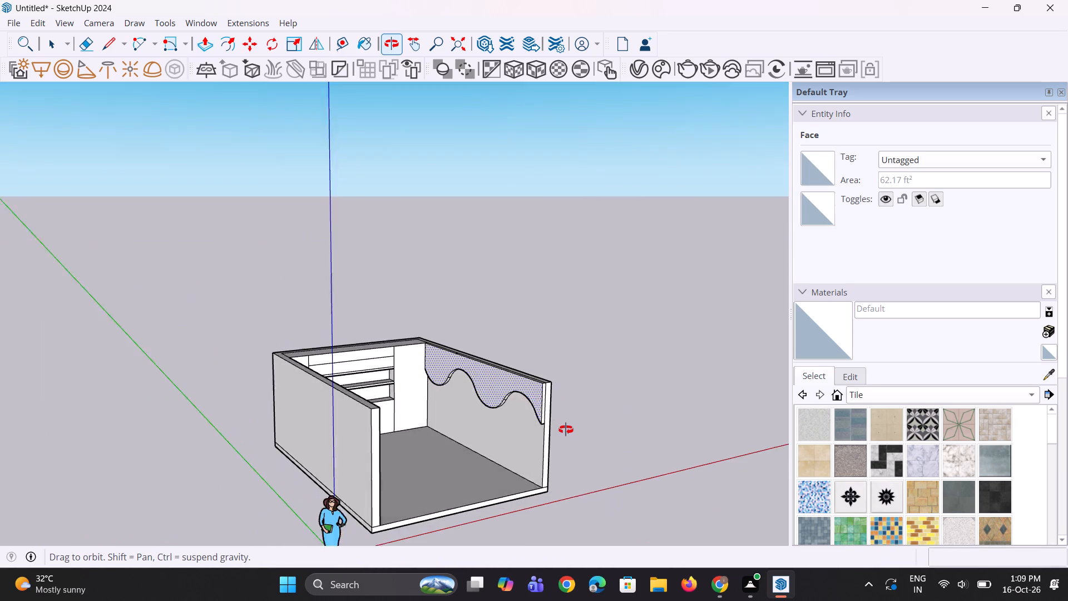
middle_click_drag(566, 430, 548, 443)
scroll(471, 429, "up", 4)
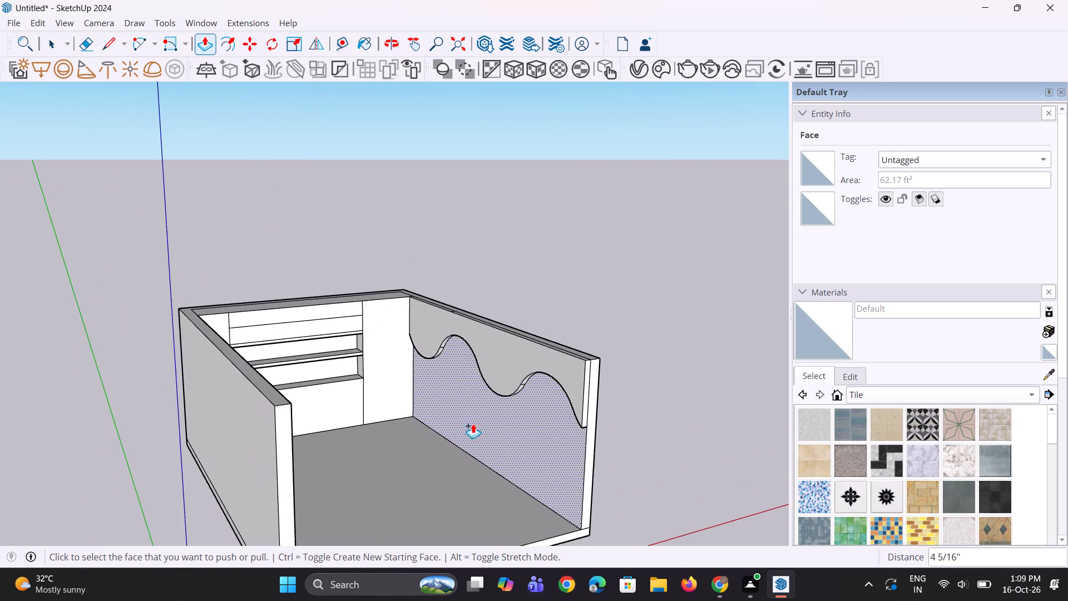
scroll(487, 411, "up", 14)
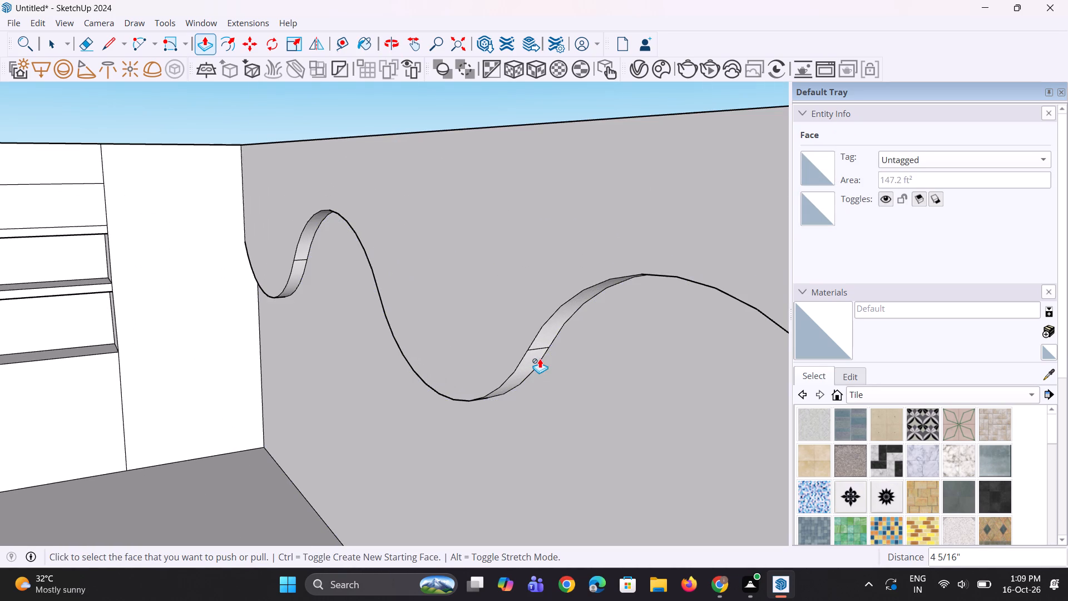
middle_click_drag(540, 376, 522, 341)
key("space")
key("space")
scroll(522, 326, "up", 3)
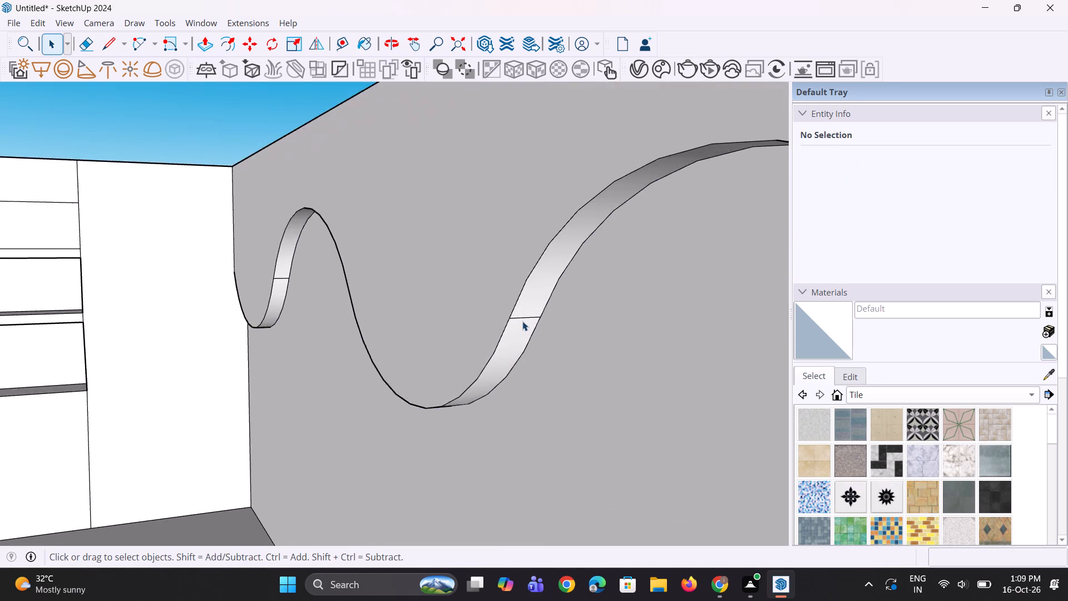
scroll(531, 318, "up", 2)
key("e")
left_click(528, 318)
Erase the seam line between the first and second arcs on the wavy band's underside.
scroll(532, 361, "down", 5)
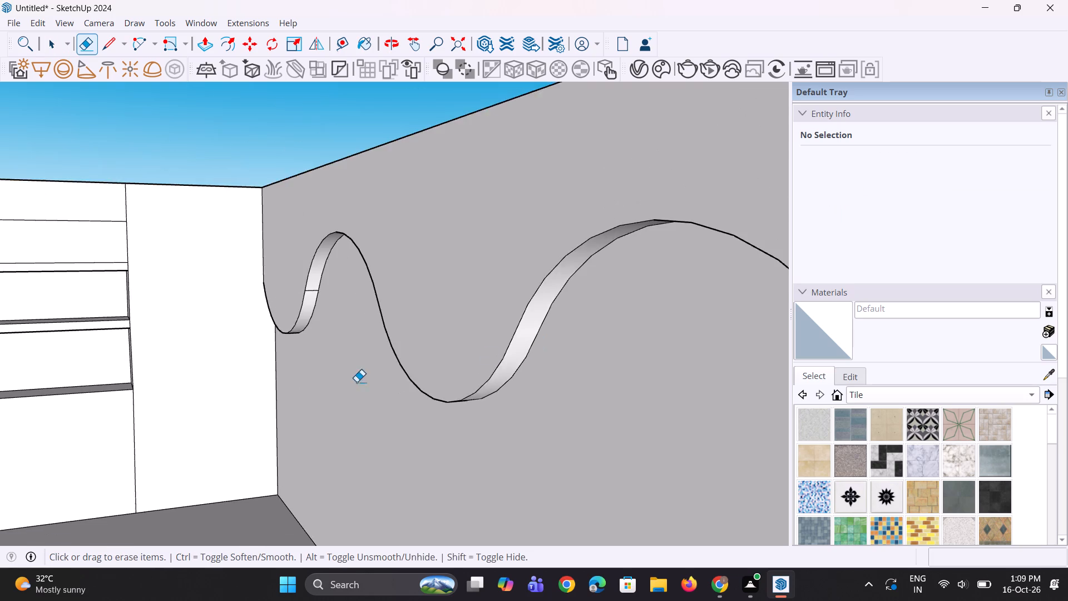
middle_click_drag(352, 383, 466, 274)
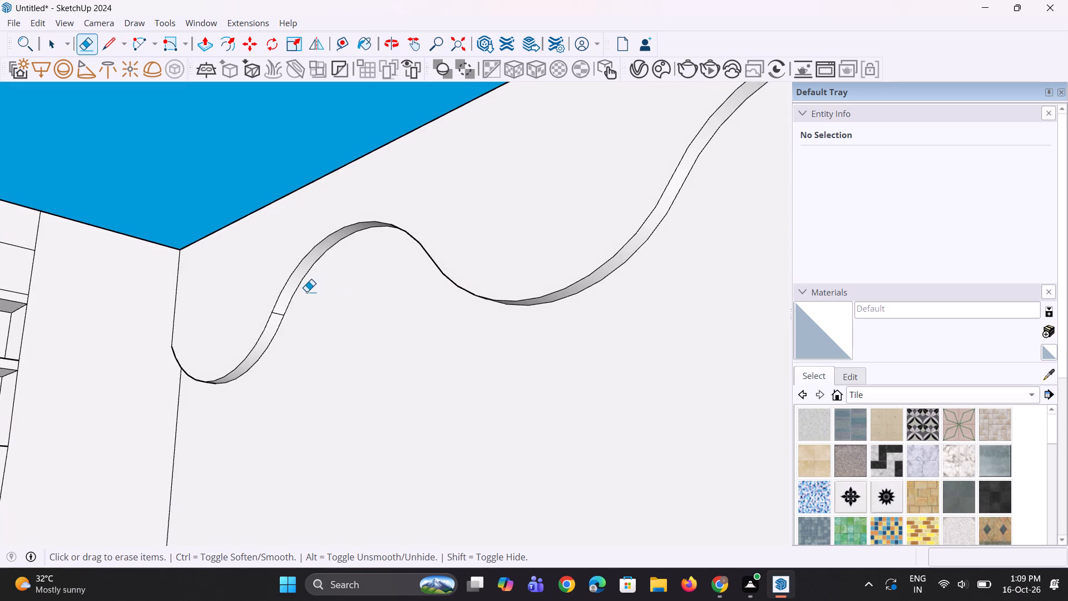
scroll(306, 292, "up", 7)
left_click(263, 326)
Erase the seam line between the second and third arcs on the wavy band's underside.
scroll(291, 347, "down", 9)
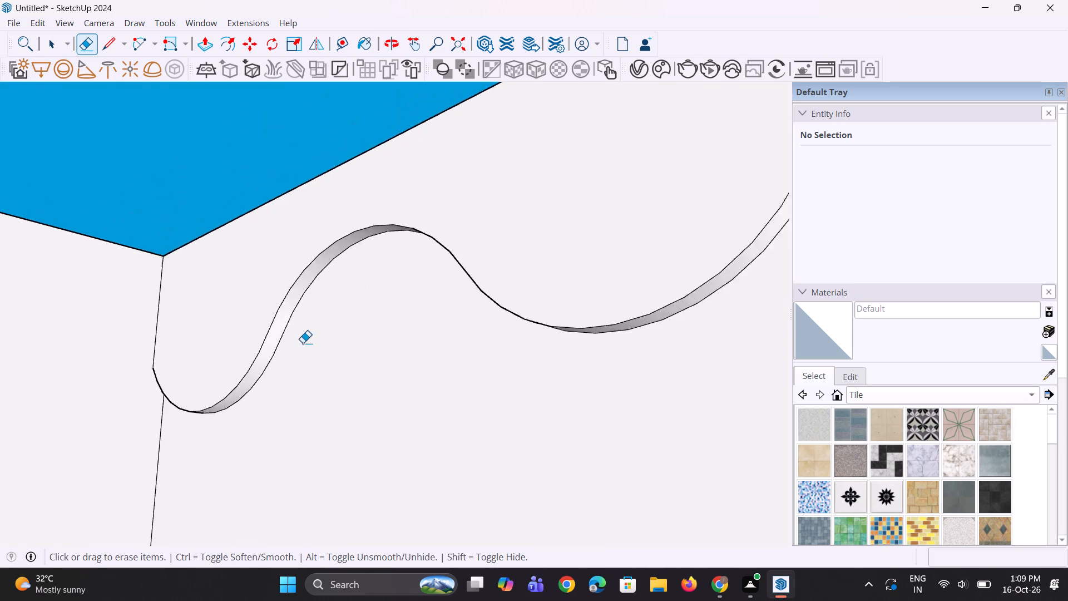
scroll(303, 343, "down", 2)
middle_click_drag(477, 368, 523, 375)
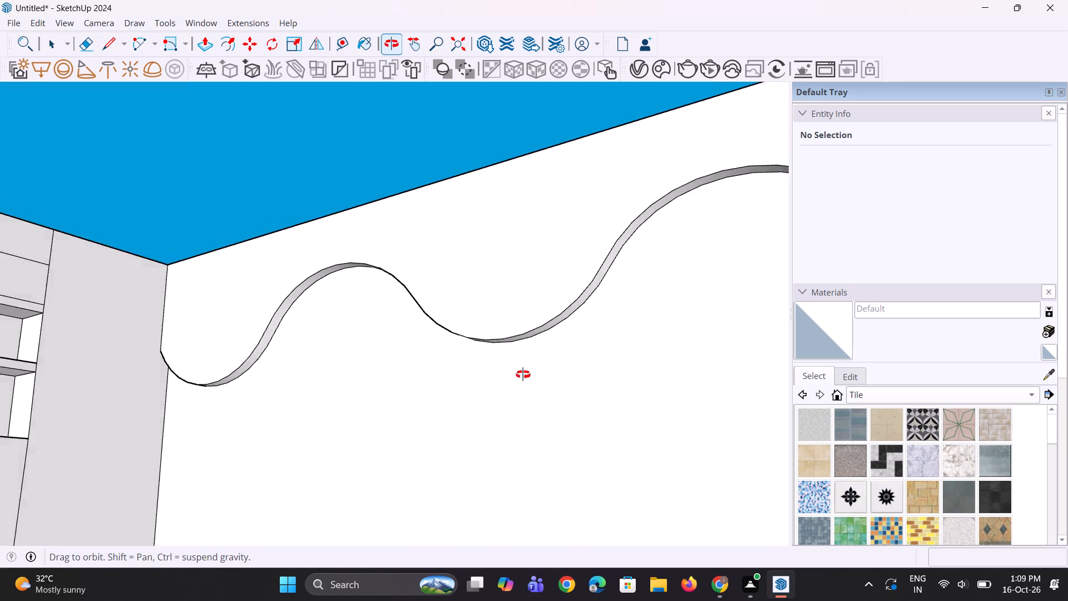
middle_click_drag(523, 375, 488, 477)
scroll(426, 344, "up", 5)
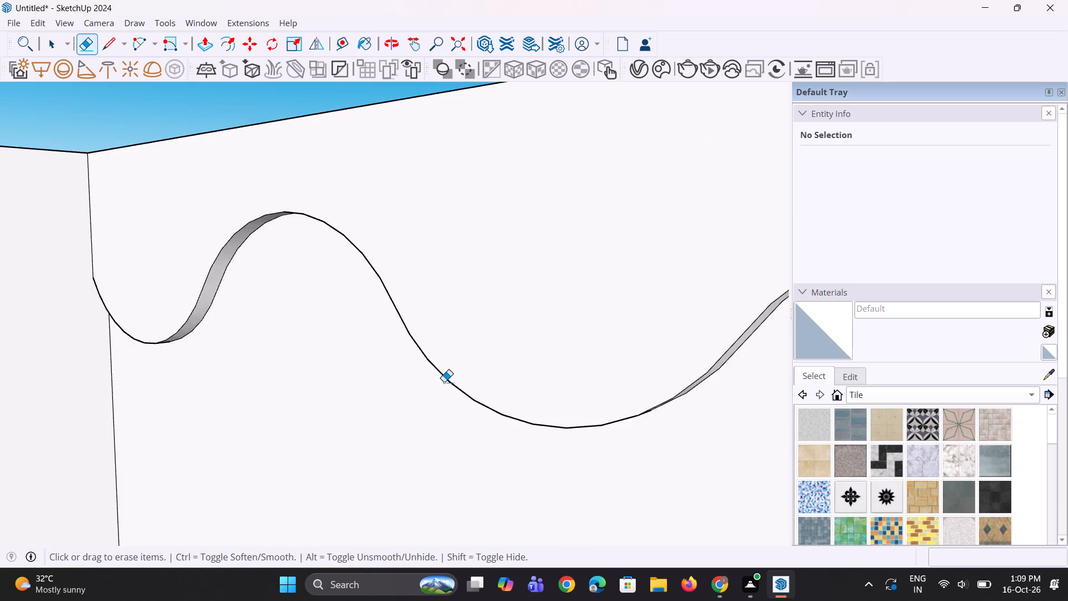
scroll(444, 382, "up", 4)
middle_click_drag(498, 375, 746, 313)
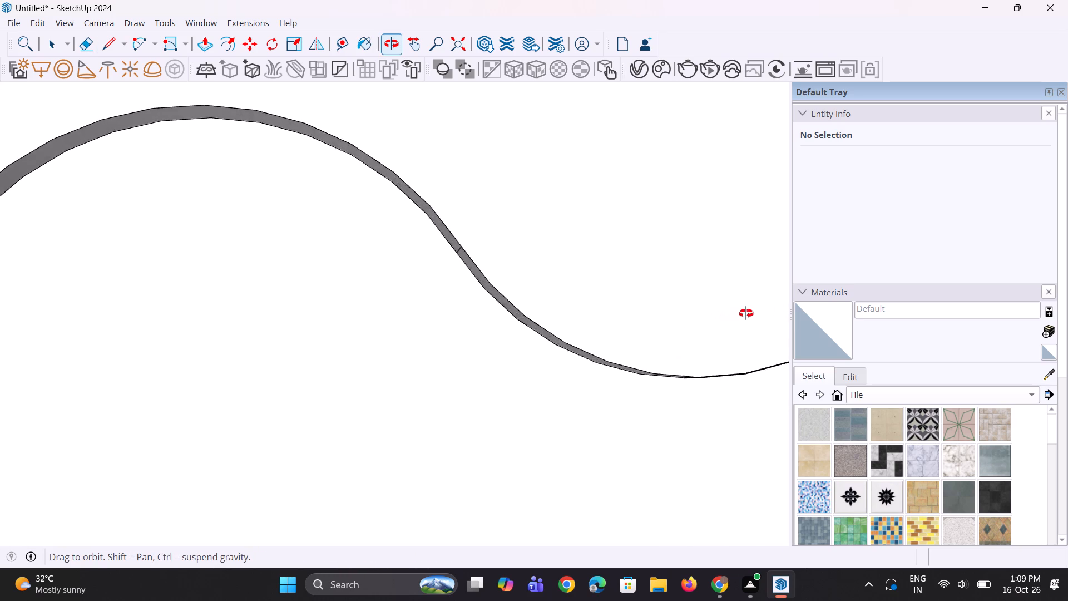
middle_click_drag(746, 313, 772, 312)
scroll(481, 274, "up", 2)
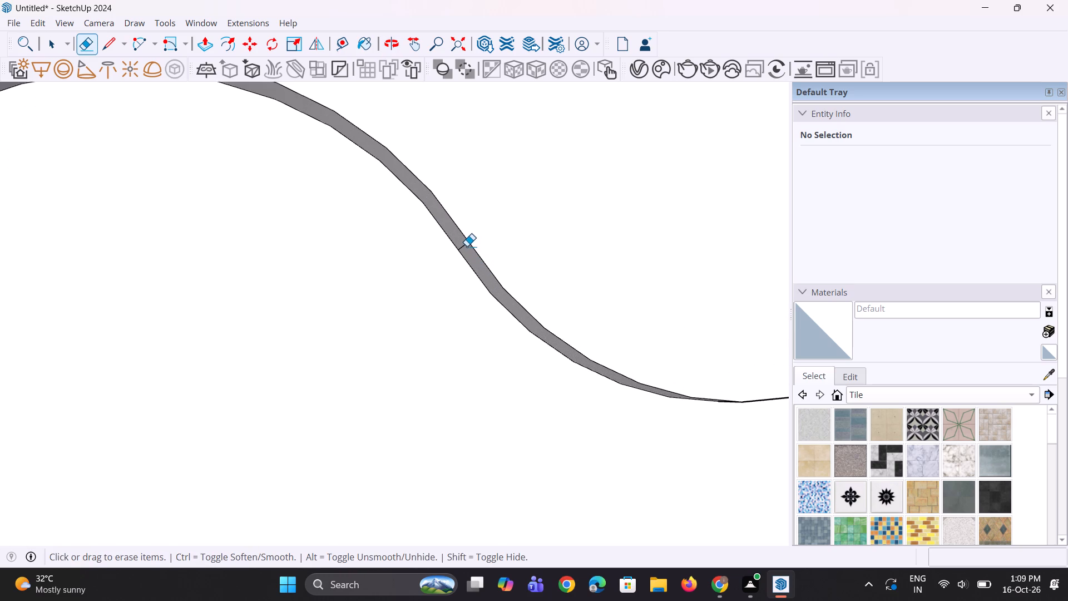
left_click(466, 246)
scroll(439, 334, "down", 3)
scroll(329, 171, "up", 2)
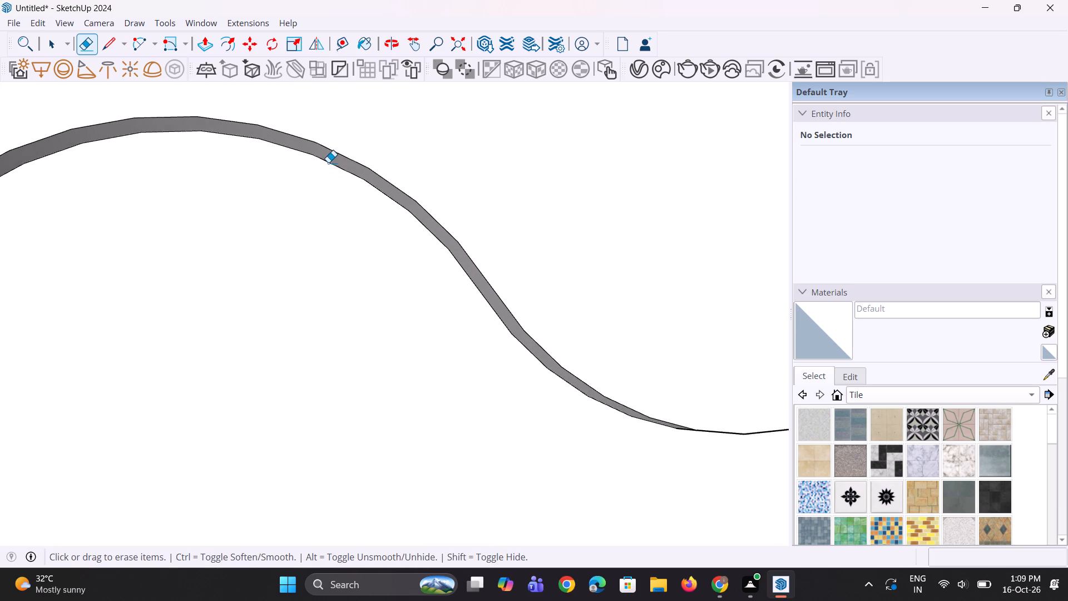
left_click(326, 157)
left_click(325, 157)
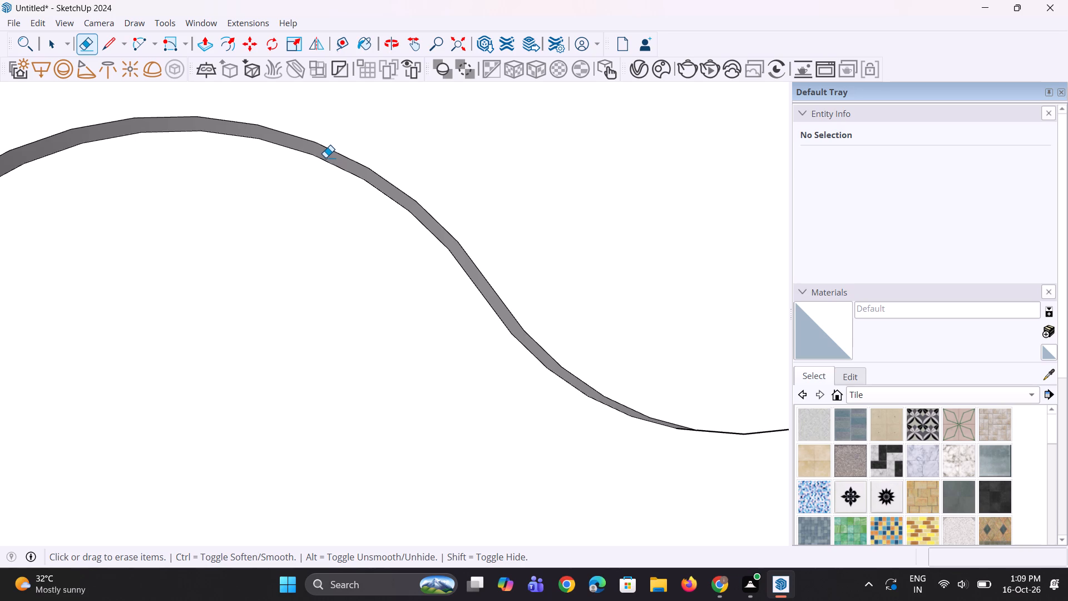
left_click(324, 155)
Push/Pull the face above the dividing line on the left side wall about 1 11/16" into the room.
scroll(331, 164, "up", 7)
scroll(311, 209, "down", 18)
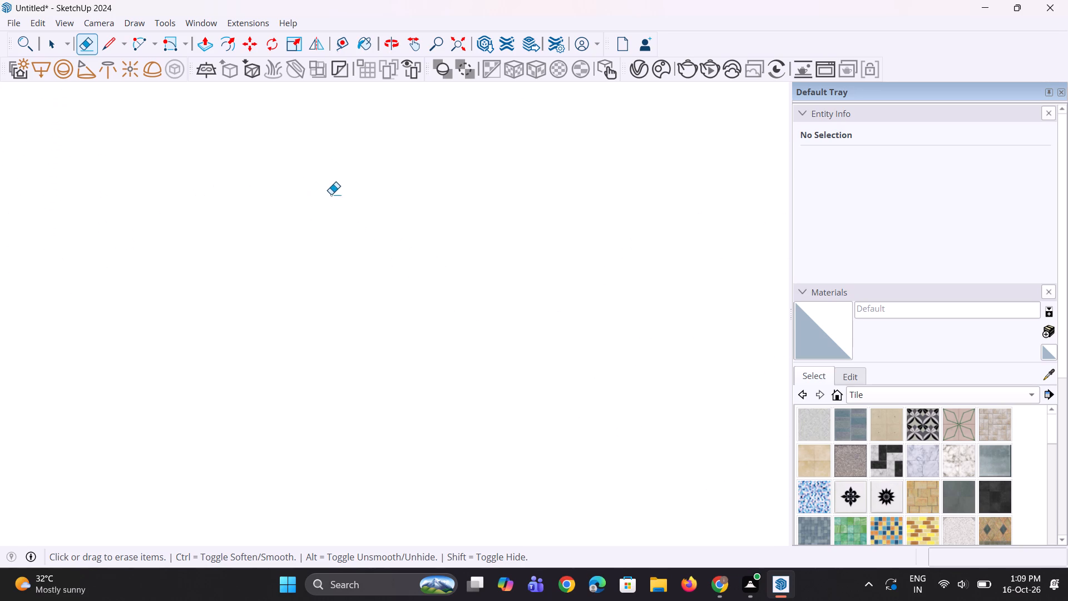
scroll(320, 178, "down", 13)
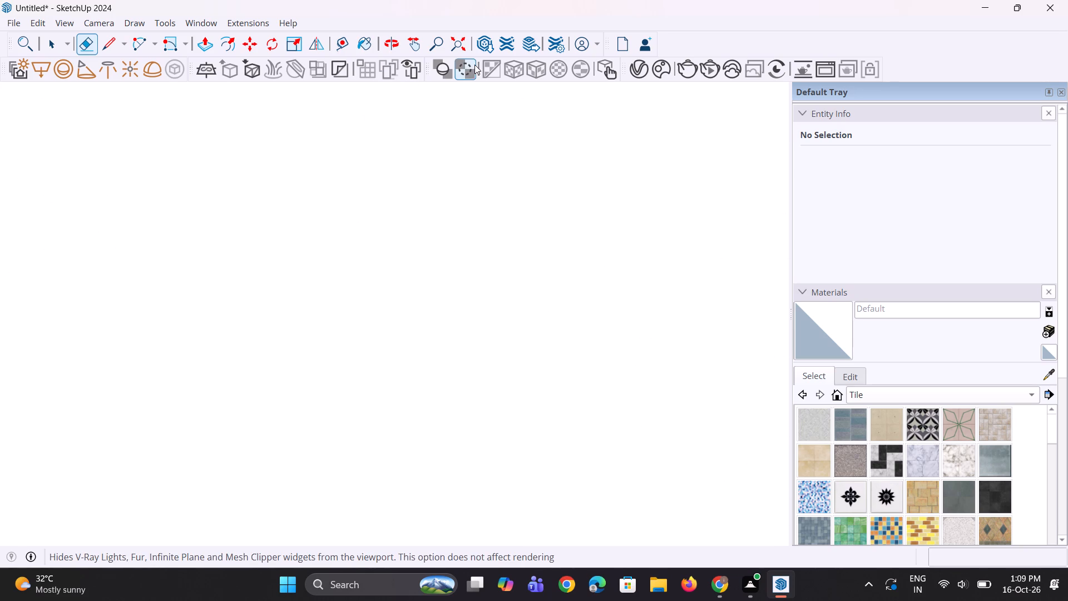
left_click(467, 52)
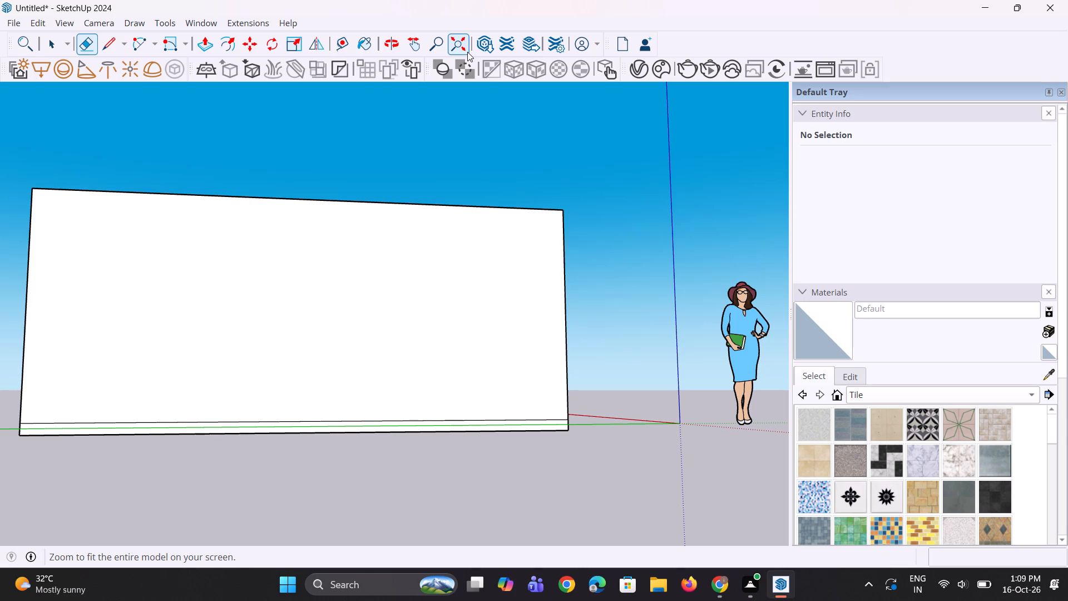
scroll(506, 4, "down", 1)
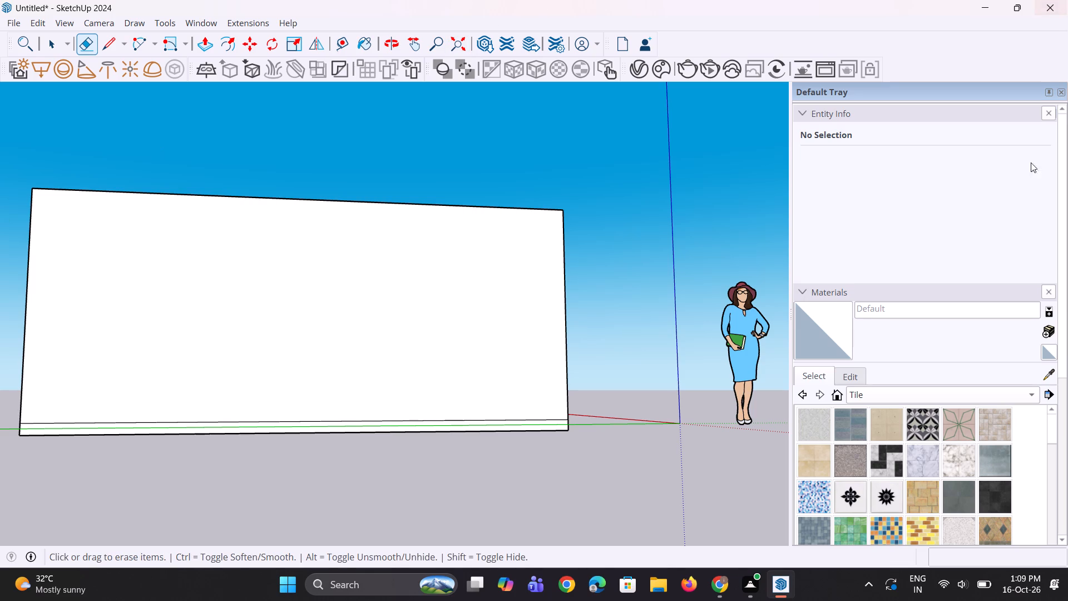
scroll(537, 382, "down", 3)
middle_click_drag(534, 323, 270, 349)
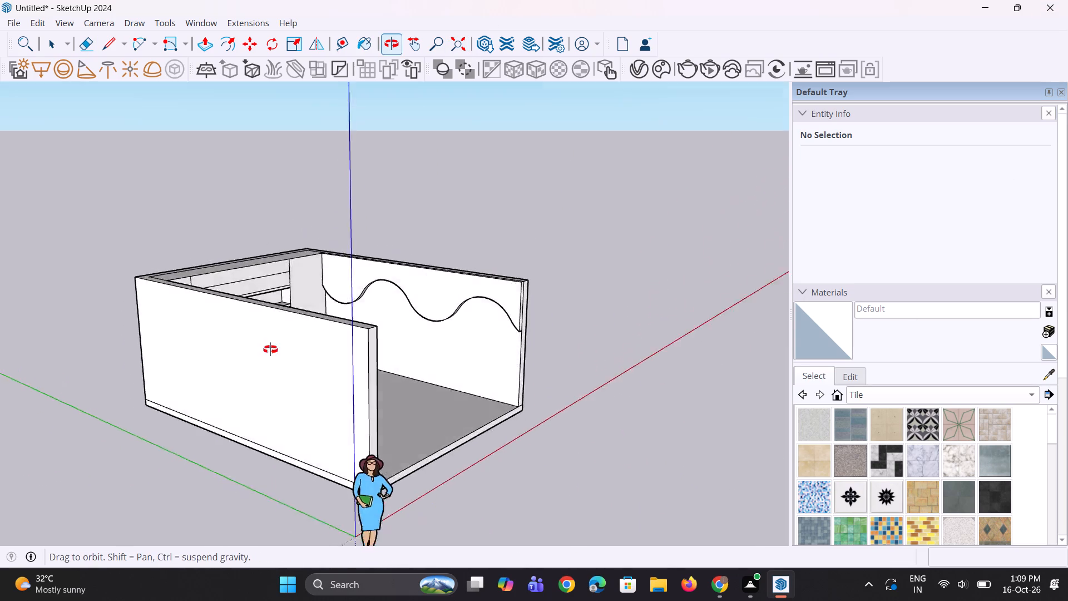
middle_click_drag(270, 349, 160, 269)
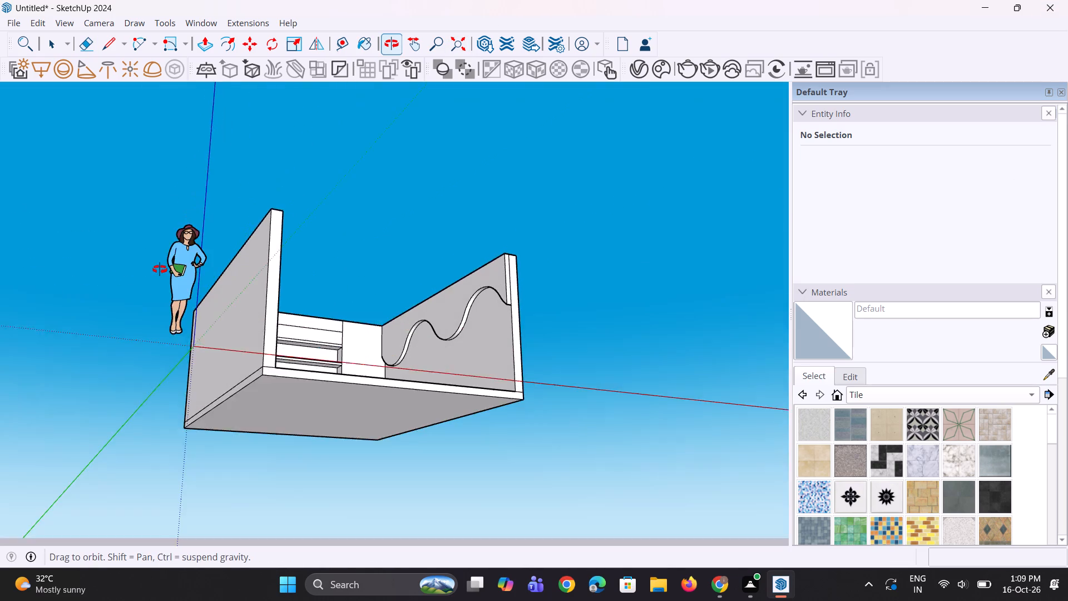
middle_click_drag(160, 269, 169, 451)
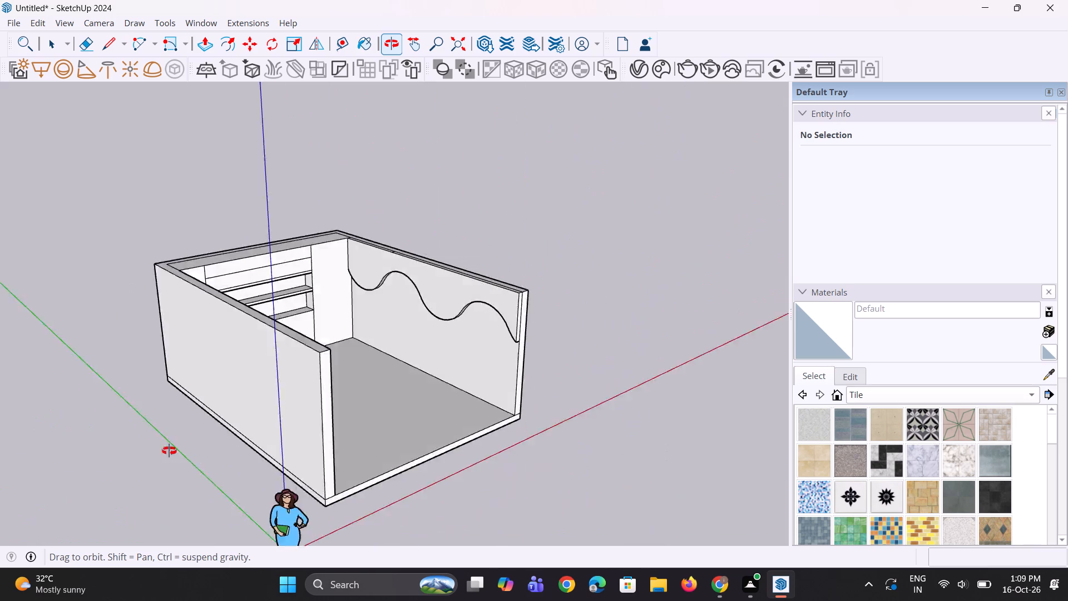
middle_click_drag(169, 451, 69, 370)
scroll(315, 335, "down", 6)
middle_click_drag(320, 346, 393, 464)
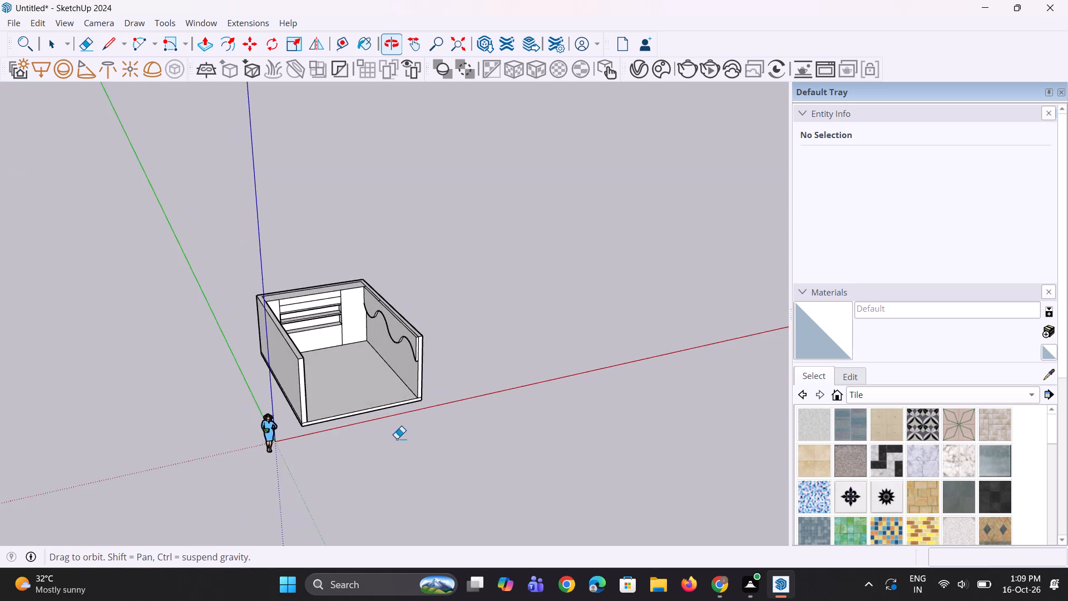
scroll(376, 354, "up", 7)
key("space")
key("space")
scroll(338, 333, "down", 6)
middle_click_drag(348, 343, 306, 364)
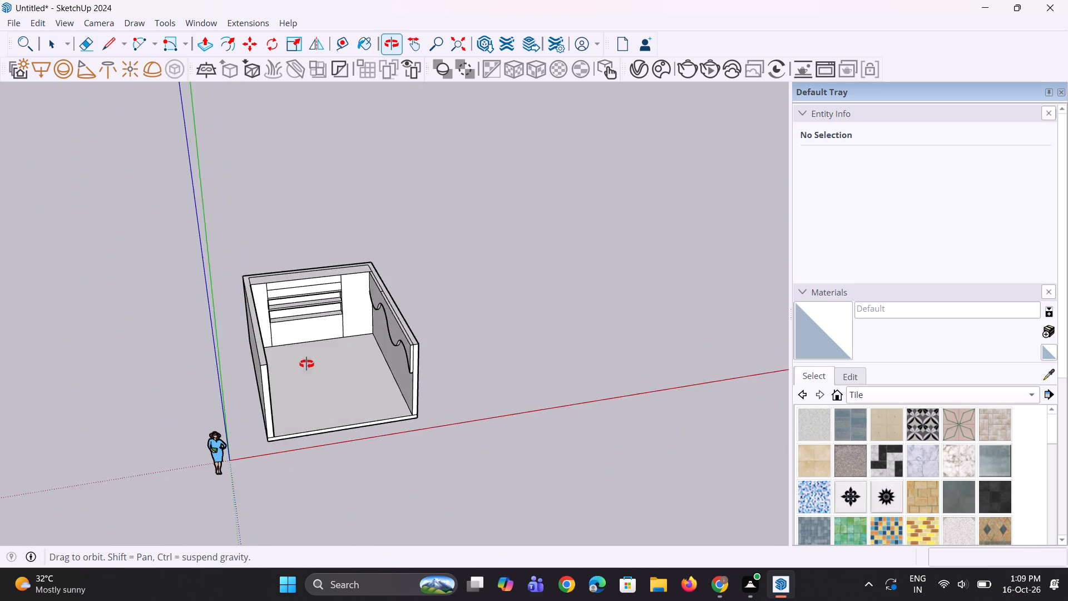
middle_click_drag(306, 364, 284, 353)
scroll(322, 322, "down", 6)
middle_click_drag(257, 332, 195, 318)
scroll(334, 338, "up", 2)
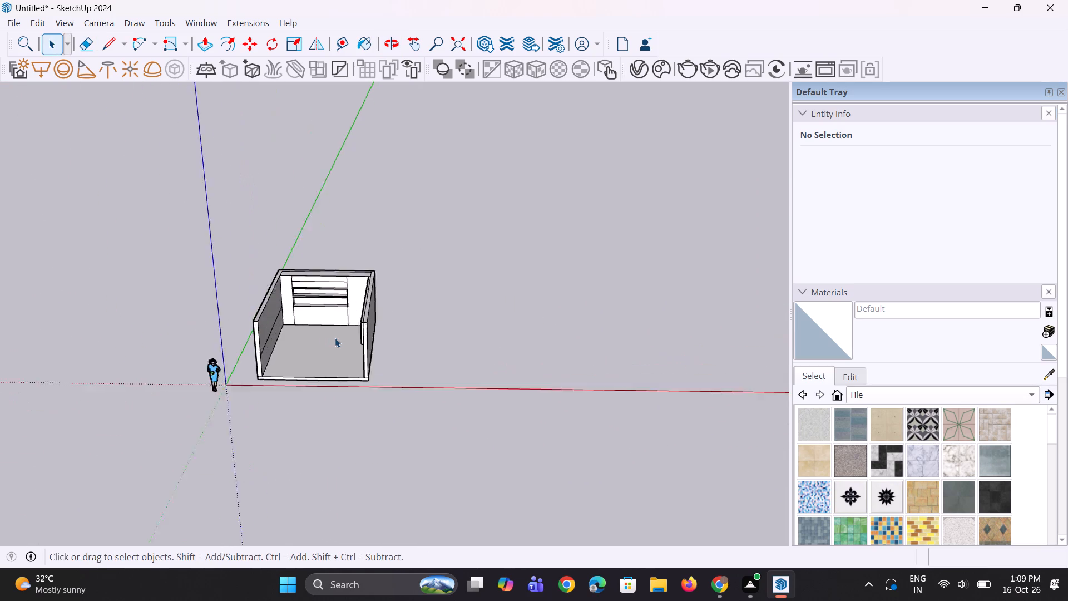
scroll(335, 338, "up", 14)
key("p")
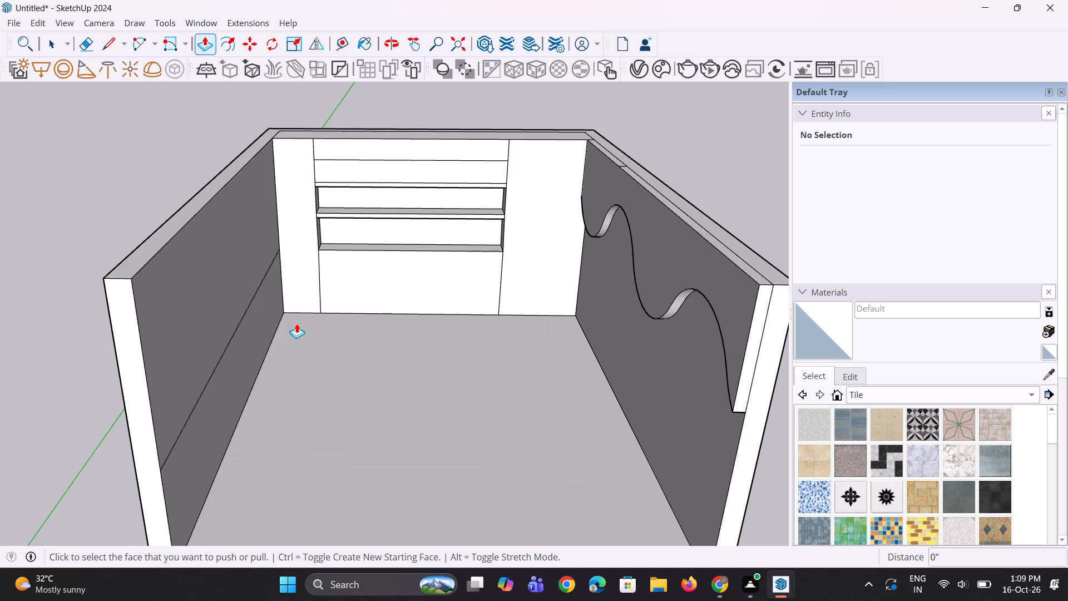
scroll(298, 336, "down", 5)
scroll(260, 351, "up", 1)
left_click(258, 337)
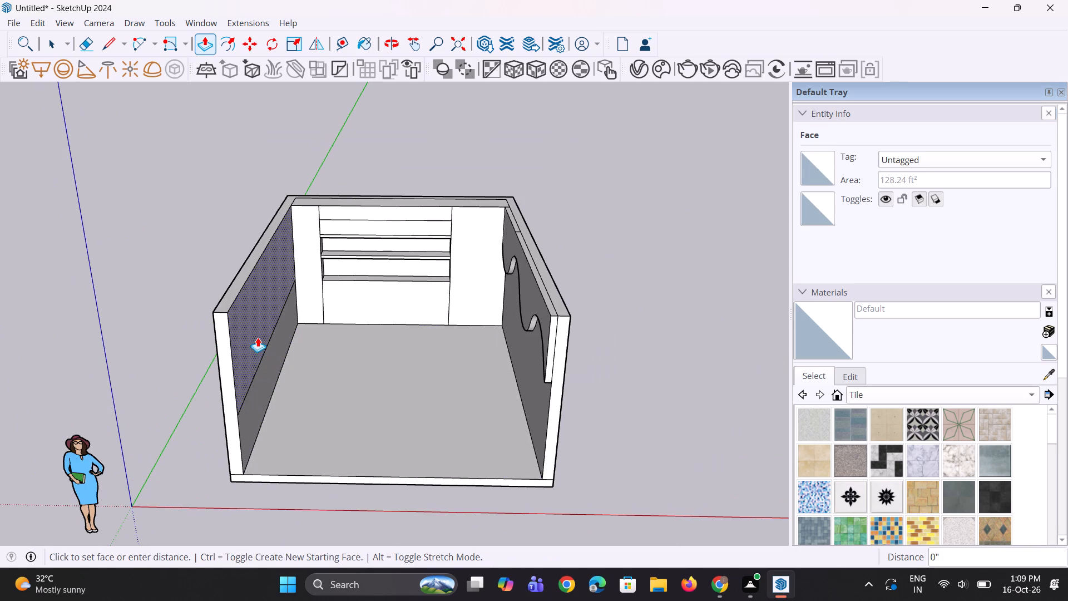
left_click(259, 342)
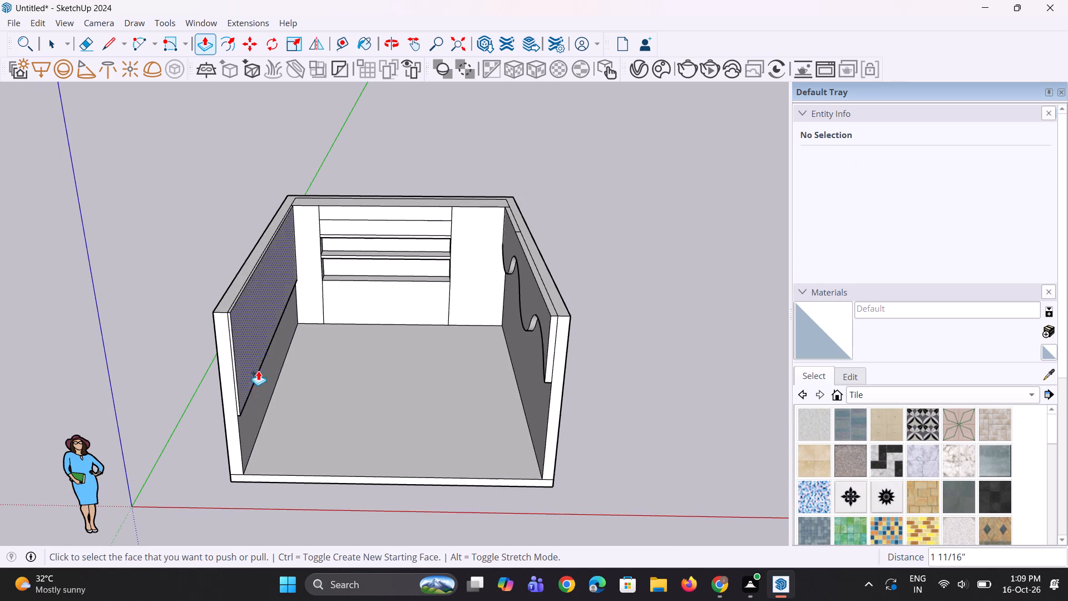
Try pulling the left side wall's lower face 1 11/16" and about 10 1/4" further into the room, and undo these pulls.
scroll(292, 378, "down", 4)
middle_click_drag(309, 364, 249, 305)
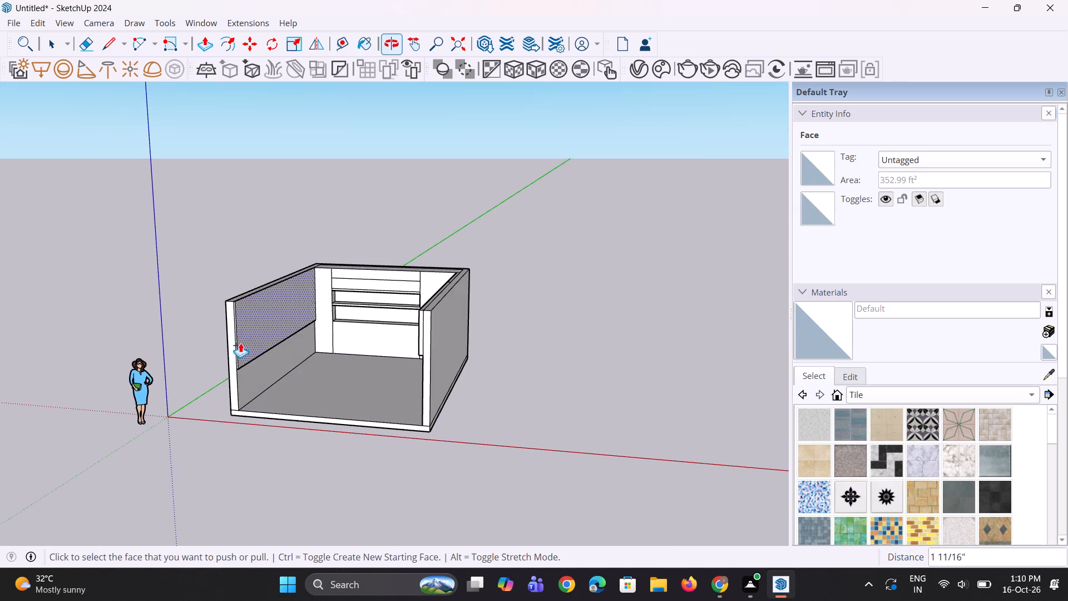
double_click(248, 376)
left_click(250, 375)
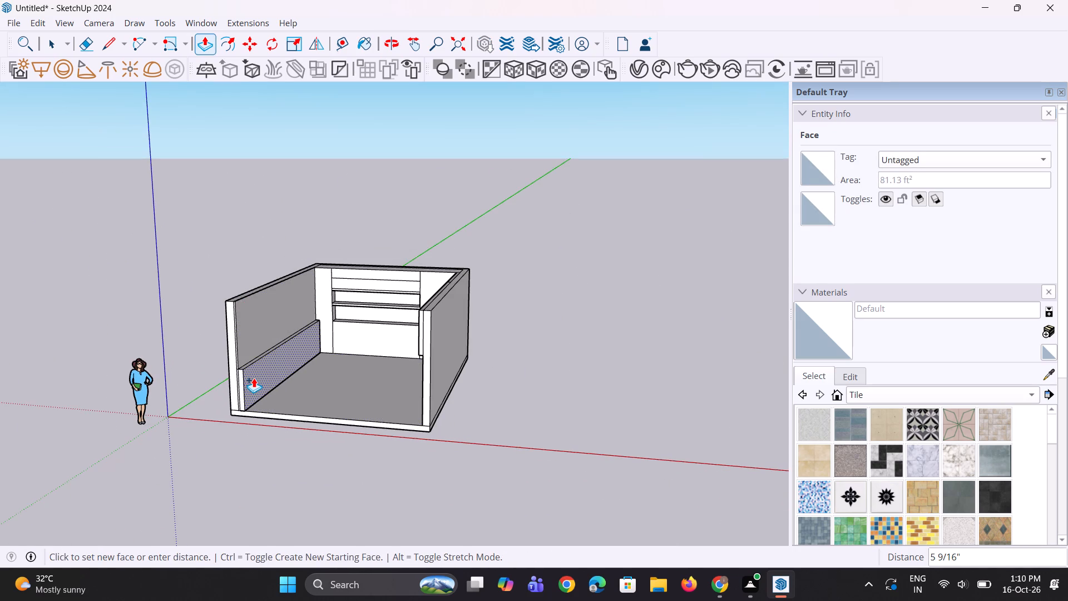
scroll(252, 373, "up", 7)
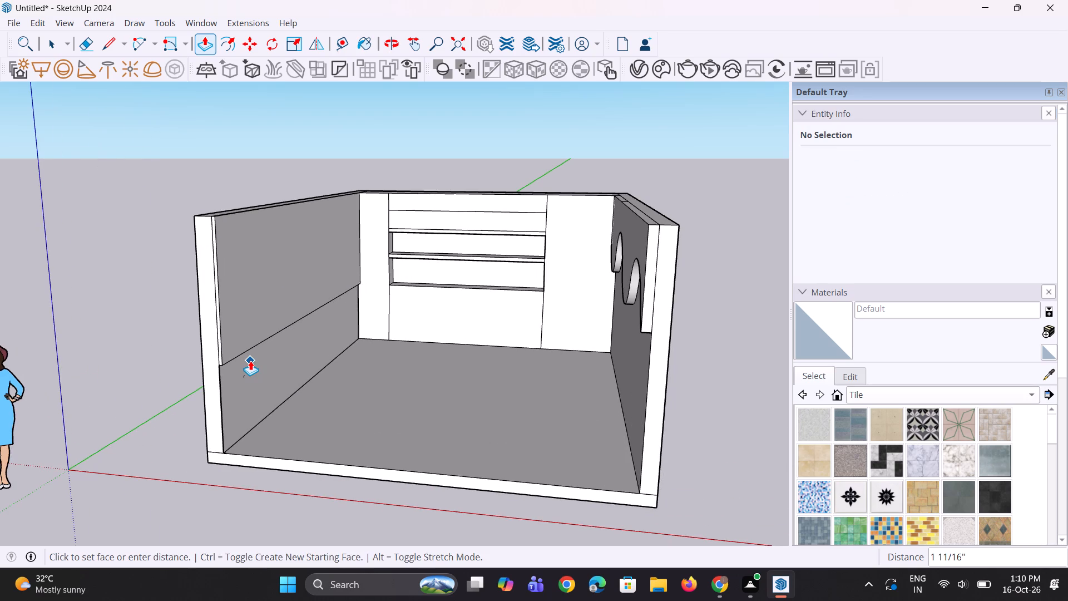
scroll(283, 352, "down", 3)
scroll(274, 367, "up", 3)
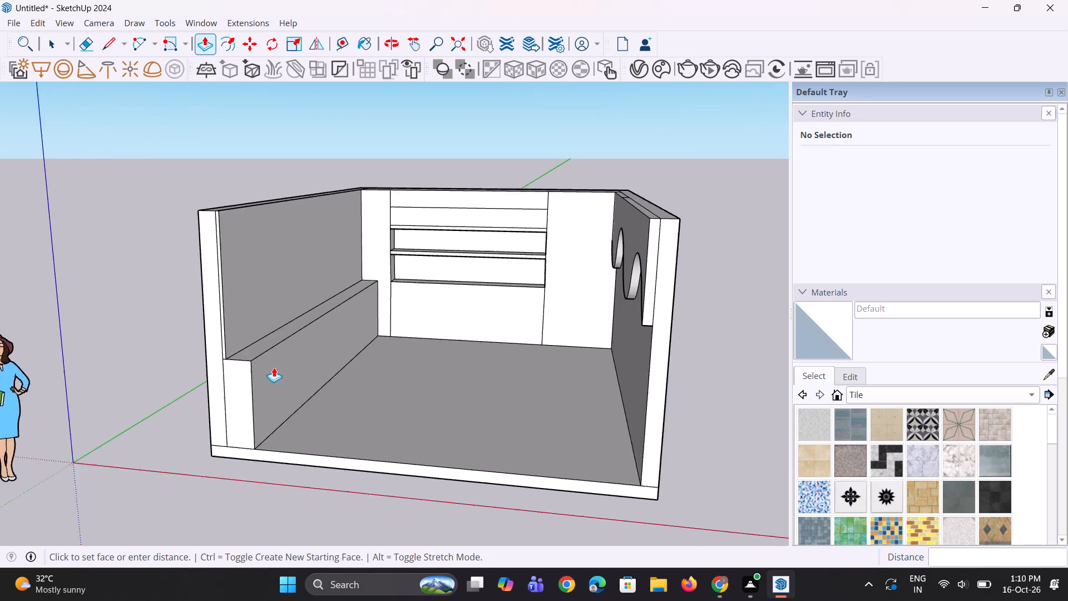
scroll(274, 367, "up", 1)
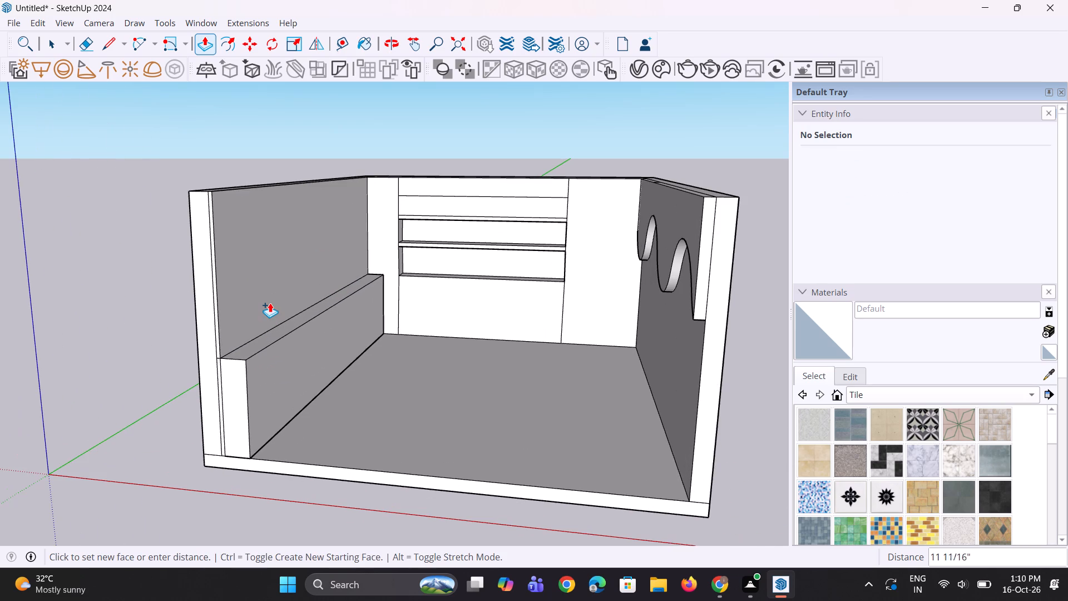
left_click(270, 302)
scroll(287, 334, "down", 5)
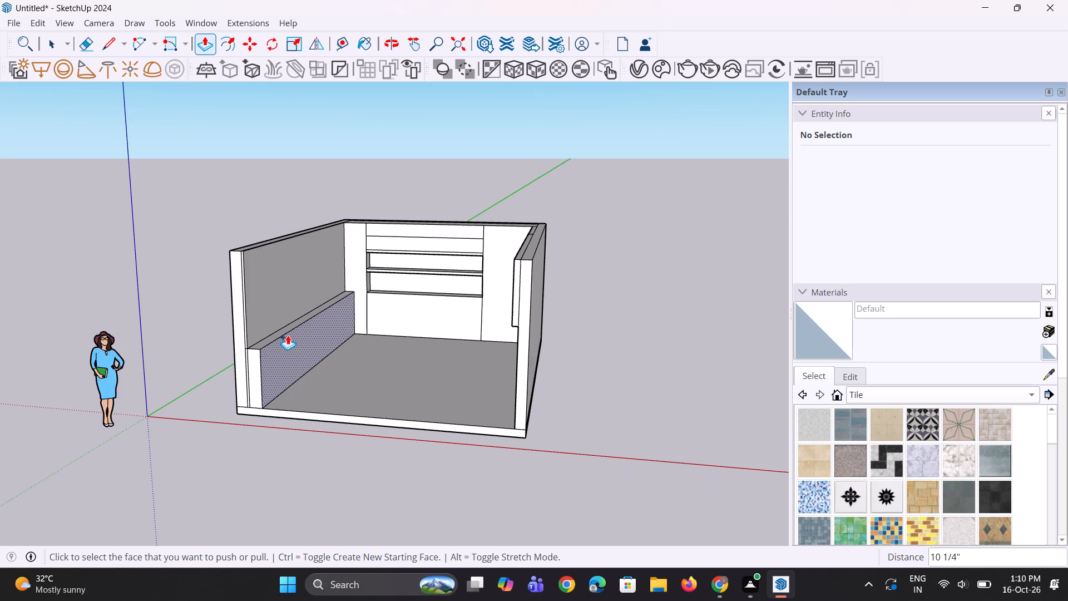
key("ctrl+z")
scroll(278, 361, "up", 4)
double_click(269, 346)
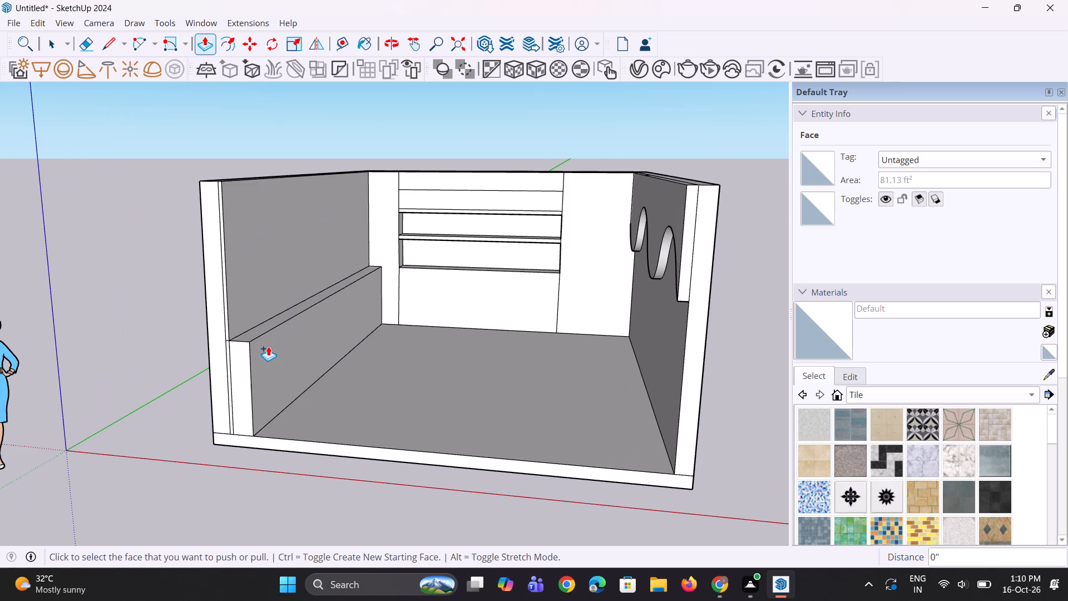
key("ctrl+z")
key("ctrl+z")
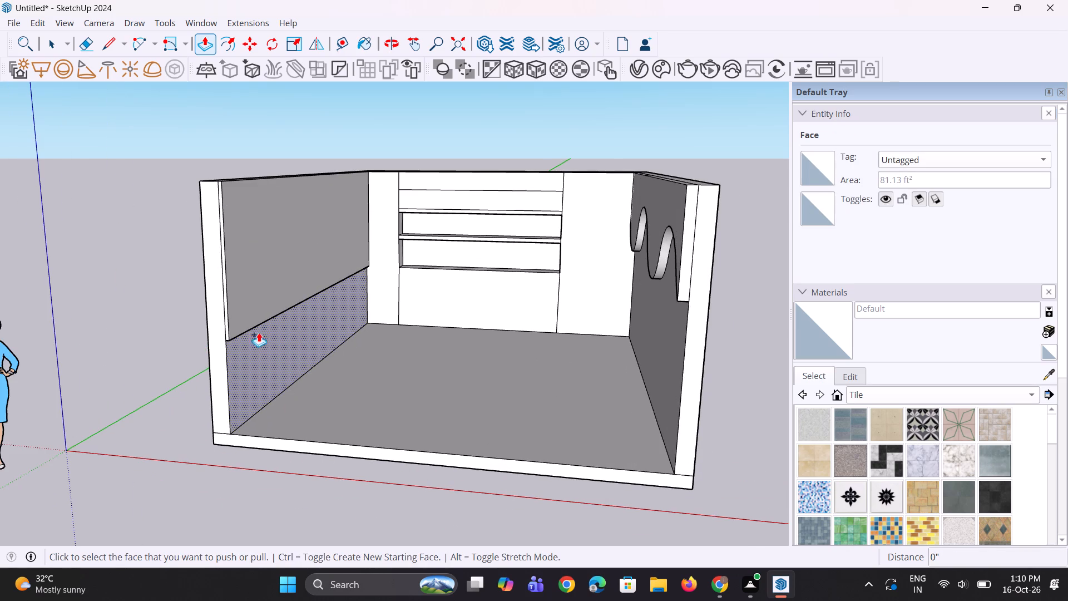
Push/Pull the left side wall's lower face flush with the face above, and repeat the same distance so it projects past it.
left_click(258, 336)
left_click(260, 319)
double_click(261, 341)
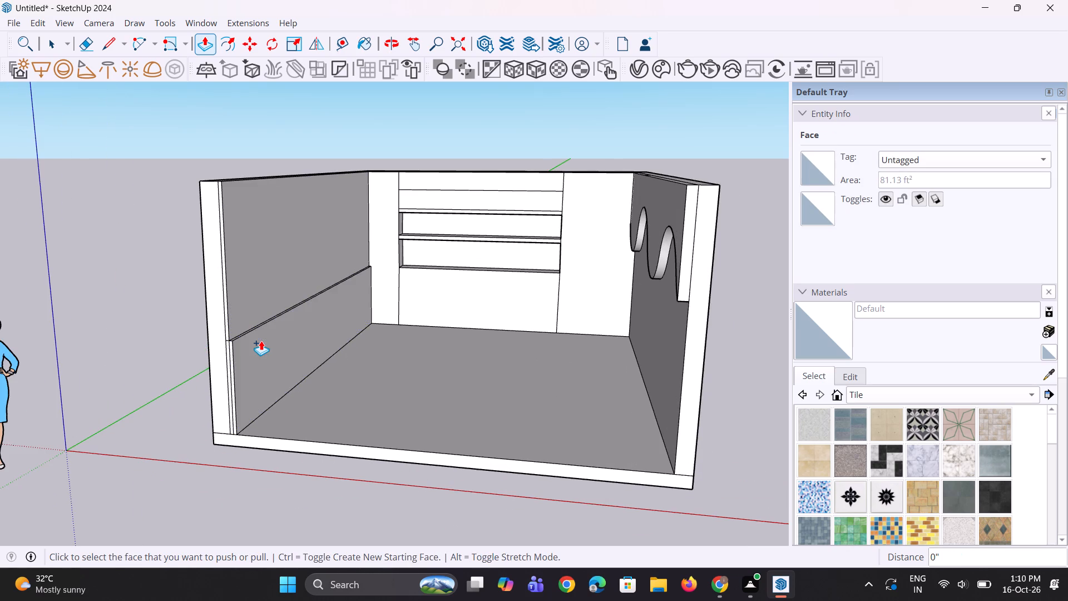
Erase the vertical seam line between the two strips on the front end of the left wall's lower panel.
scroll(264, 341, "down", 5)
middle_click_drag(223, 338, 296, 355)
scroll(280, 358, "up", 16)
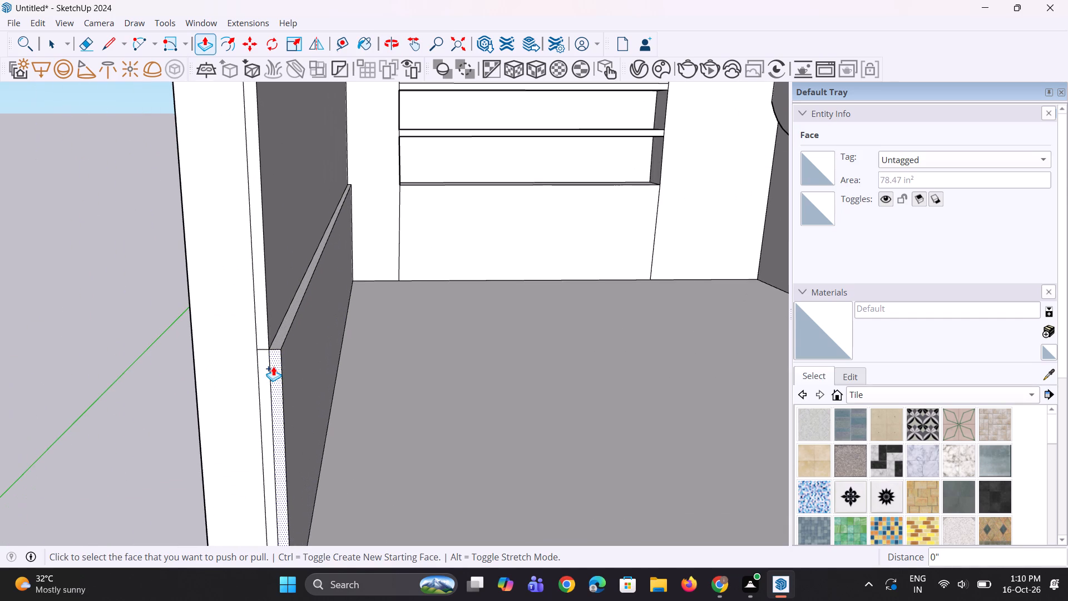
key("e")
scroll(266, 365, "up", 3)
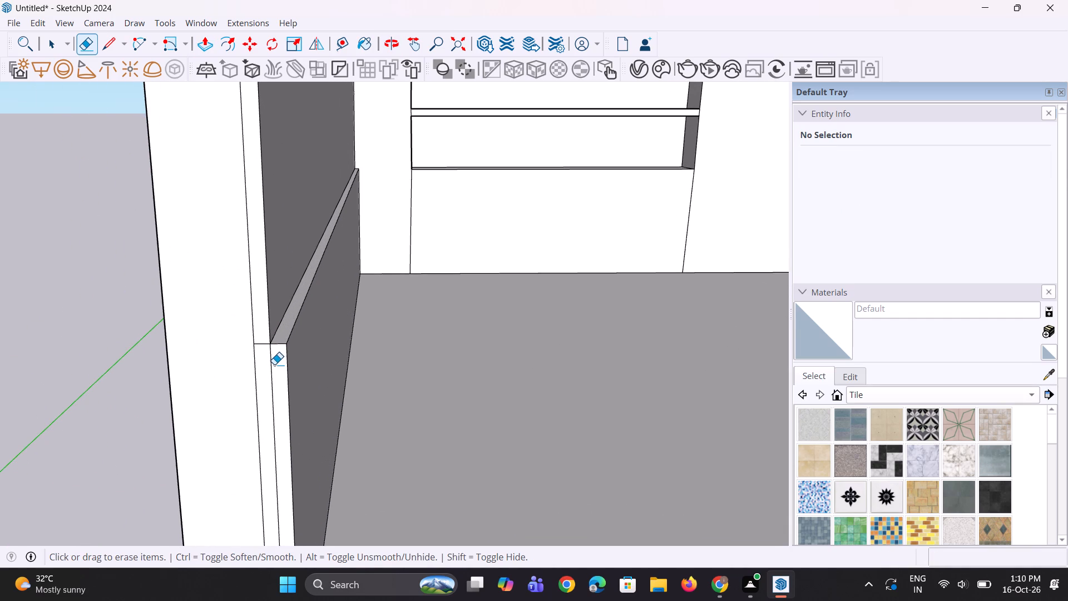
left_click(272, 359)
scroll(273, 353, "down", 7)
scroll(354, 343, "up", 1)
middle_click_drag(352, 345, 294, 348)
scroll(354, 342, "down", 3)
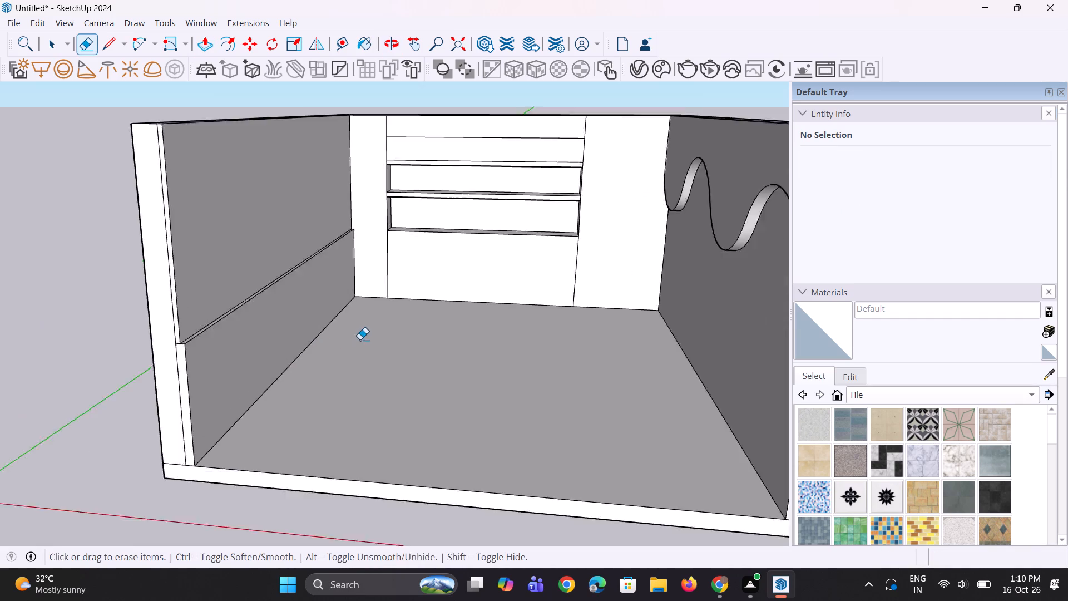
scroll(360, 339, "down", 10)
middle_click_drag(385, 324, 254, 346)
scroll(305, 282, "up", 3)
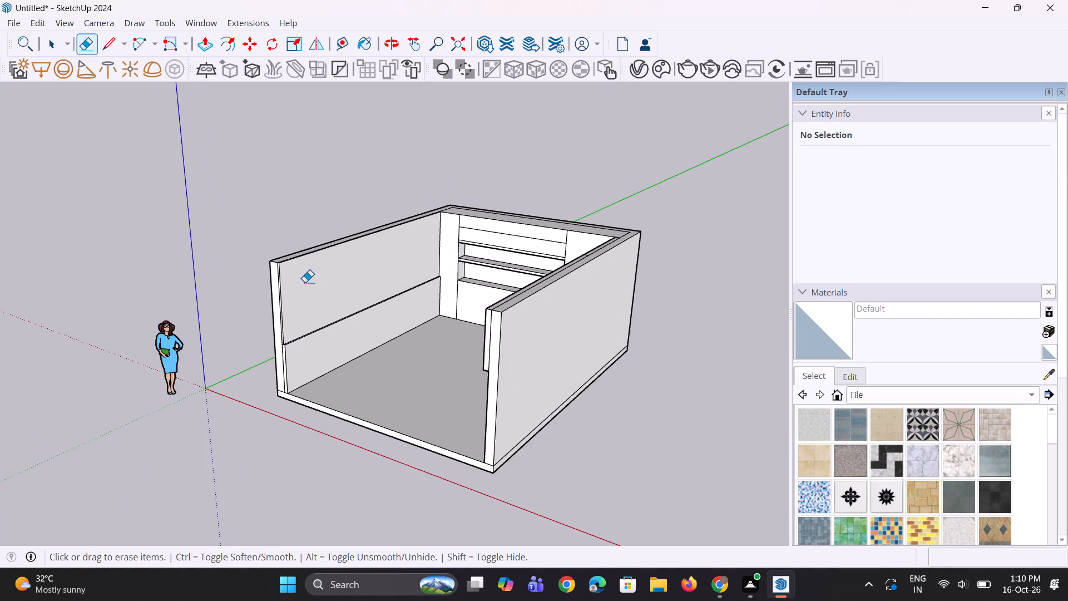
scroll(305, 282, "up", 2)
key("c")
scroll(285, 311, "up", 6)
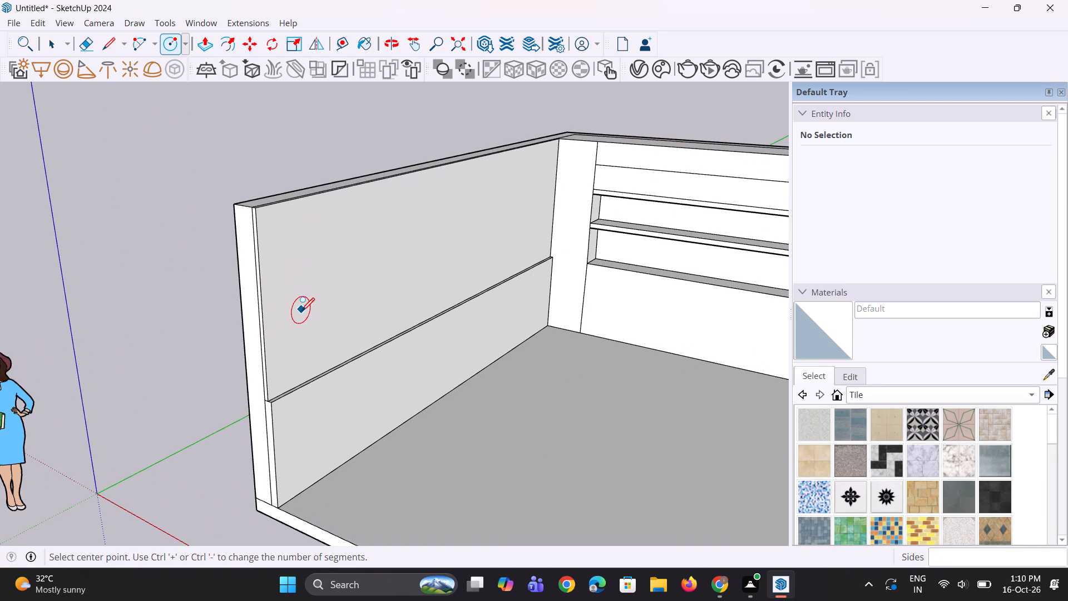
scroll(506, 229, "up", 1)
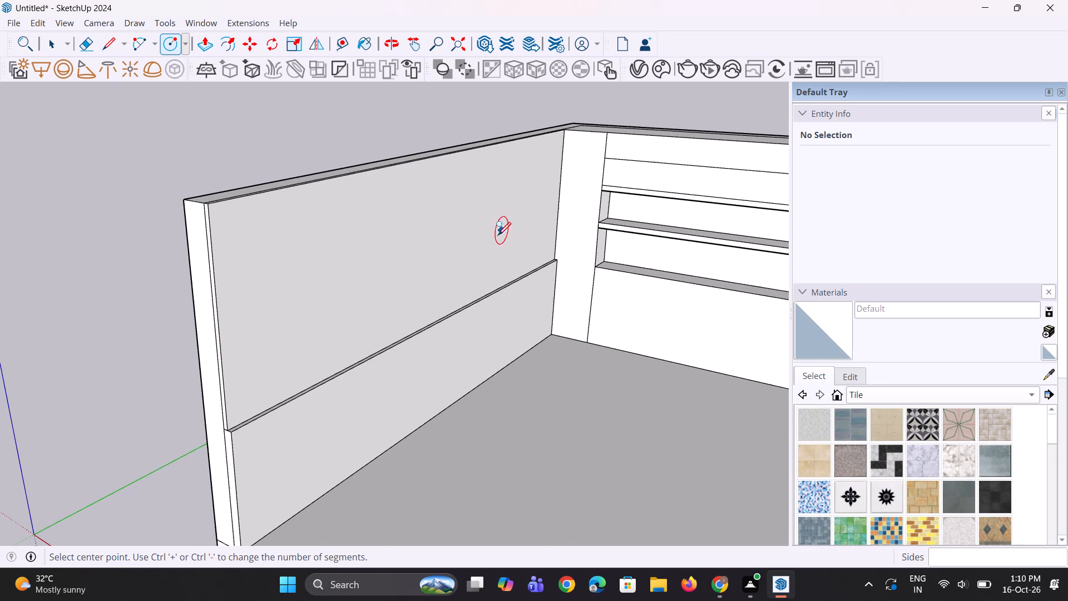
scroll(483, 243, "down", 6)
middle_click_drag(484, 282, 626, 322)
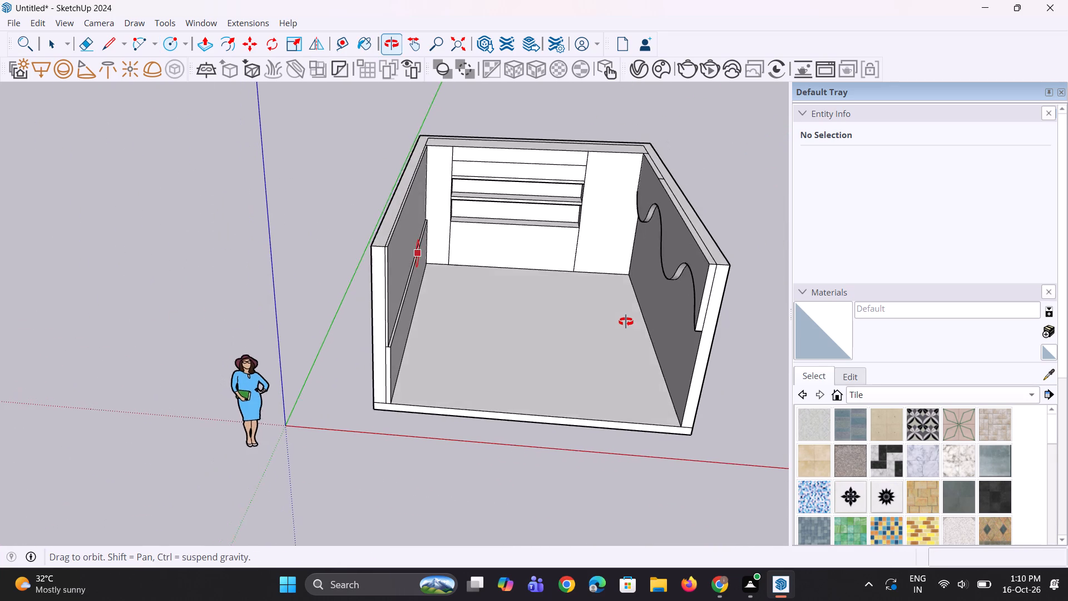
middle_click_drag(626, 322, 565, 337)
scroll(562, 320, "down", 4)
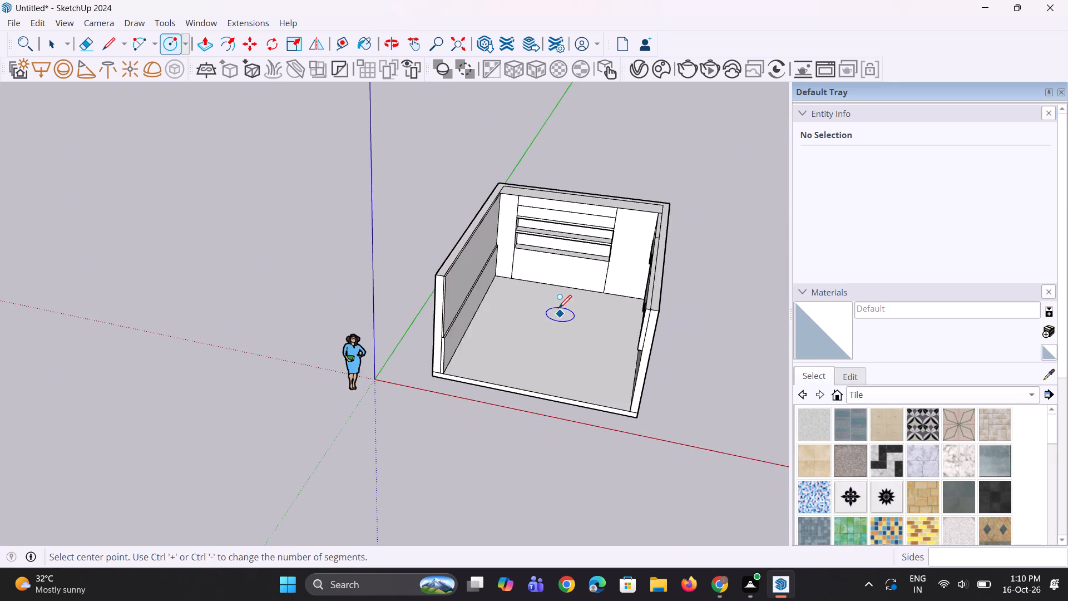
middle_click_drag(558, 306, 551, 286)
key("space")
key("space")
Draw a rectangle about 3' 5 3/4" by 4' 3/16" on the floor, against the base of the left side wall.
scroll(547, 286, "up", 5)
middle_click_drag(507, 309, 522, 386)
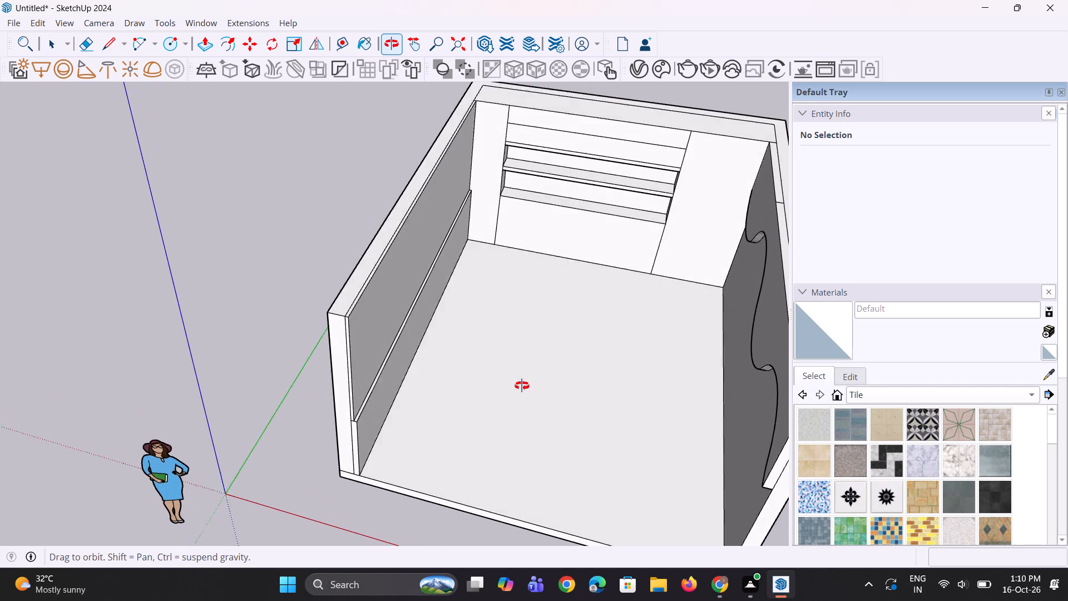
middle_click_drag(522, 386, 525, 396)
key("r")
scroll(463, 308, "up", 3)
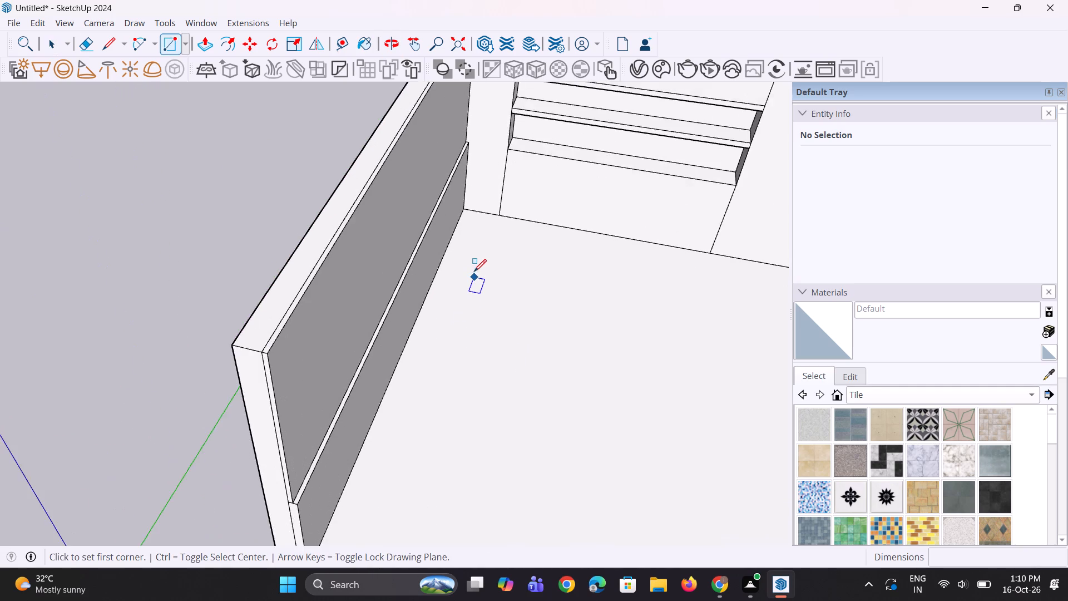
scroll(474, 268, "up", 1)
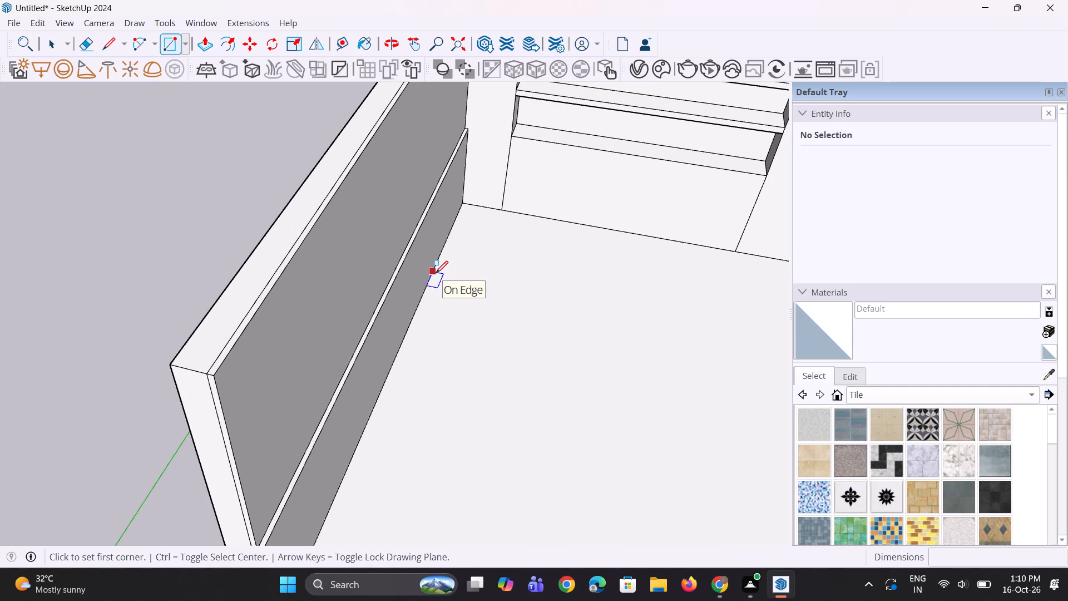
left_click(427, 281)
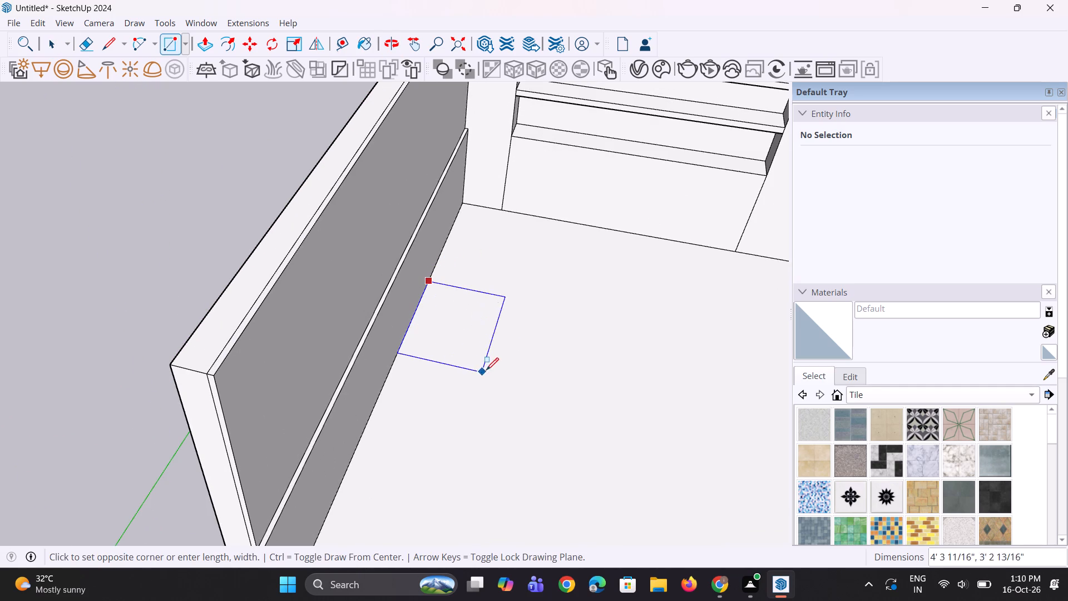
left_click(508, 362)
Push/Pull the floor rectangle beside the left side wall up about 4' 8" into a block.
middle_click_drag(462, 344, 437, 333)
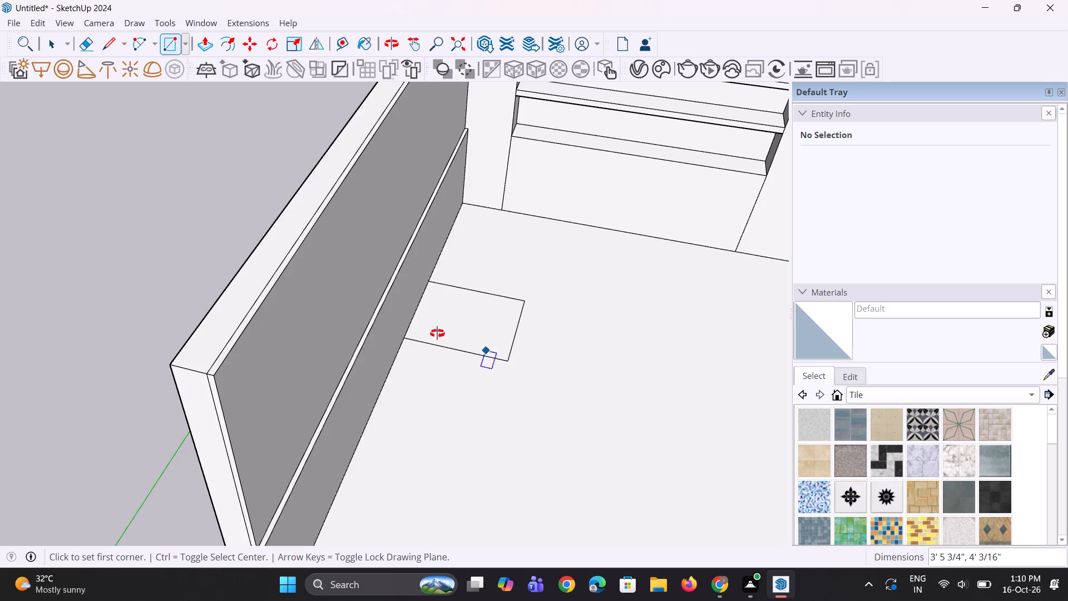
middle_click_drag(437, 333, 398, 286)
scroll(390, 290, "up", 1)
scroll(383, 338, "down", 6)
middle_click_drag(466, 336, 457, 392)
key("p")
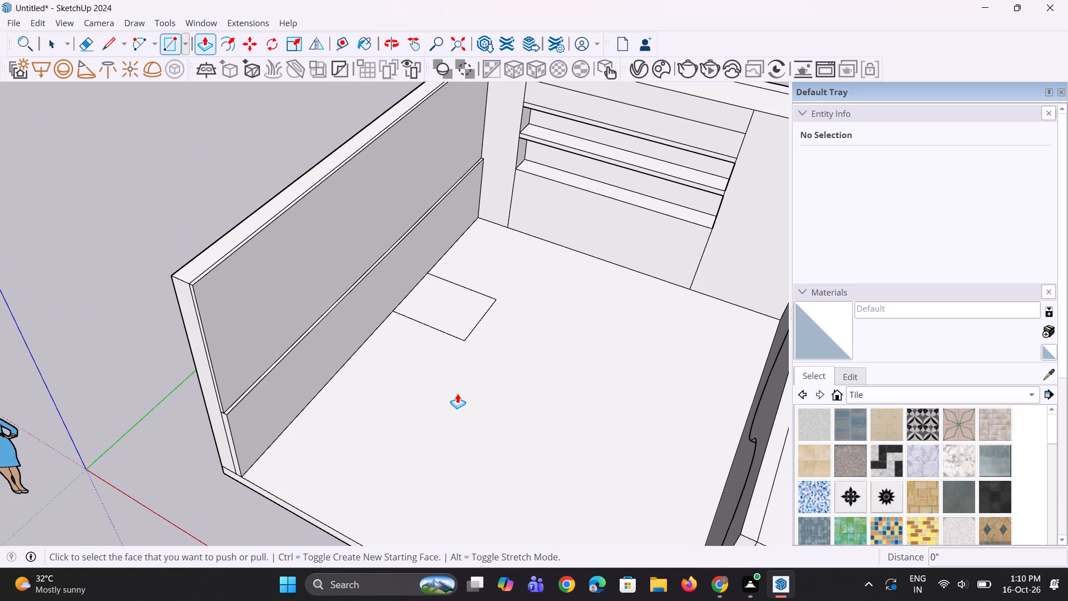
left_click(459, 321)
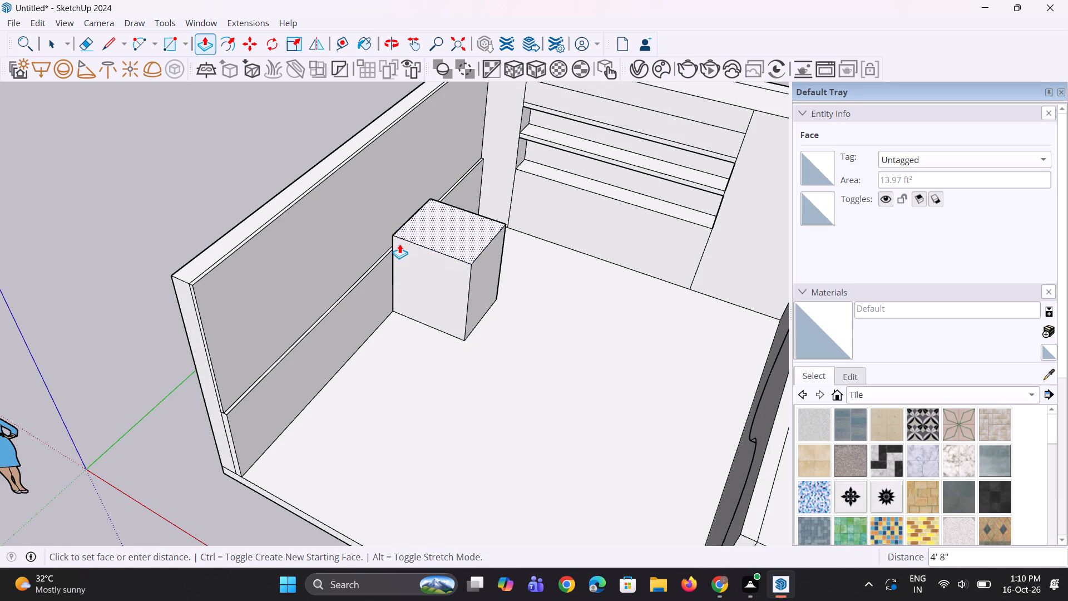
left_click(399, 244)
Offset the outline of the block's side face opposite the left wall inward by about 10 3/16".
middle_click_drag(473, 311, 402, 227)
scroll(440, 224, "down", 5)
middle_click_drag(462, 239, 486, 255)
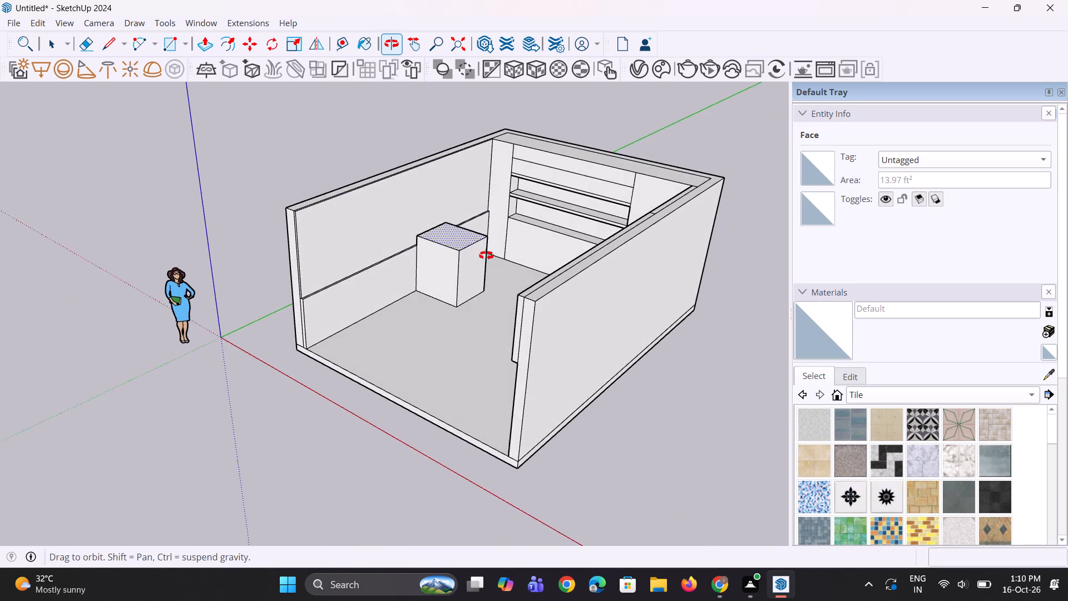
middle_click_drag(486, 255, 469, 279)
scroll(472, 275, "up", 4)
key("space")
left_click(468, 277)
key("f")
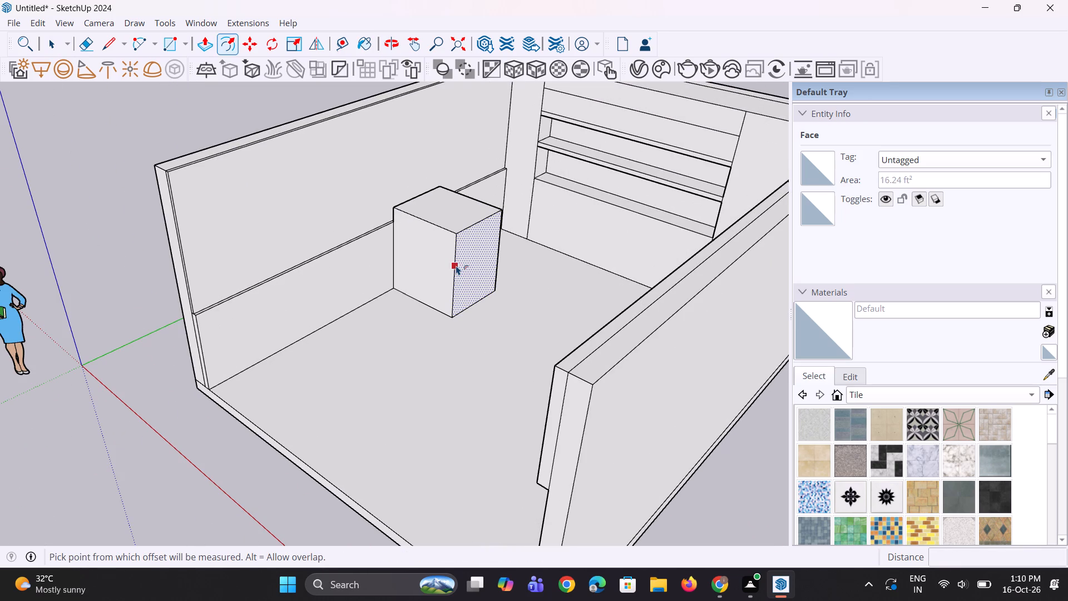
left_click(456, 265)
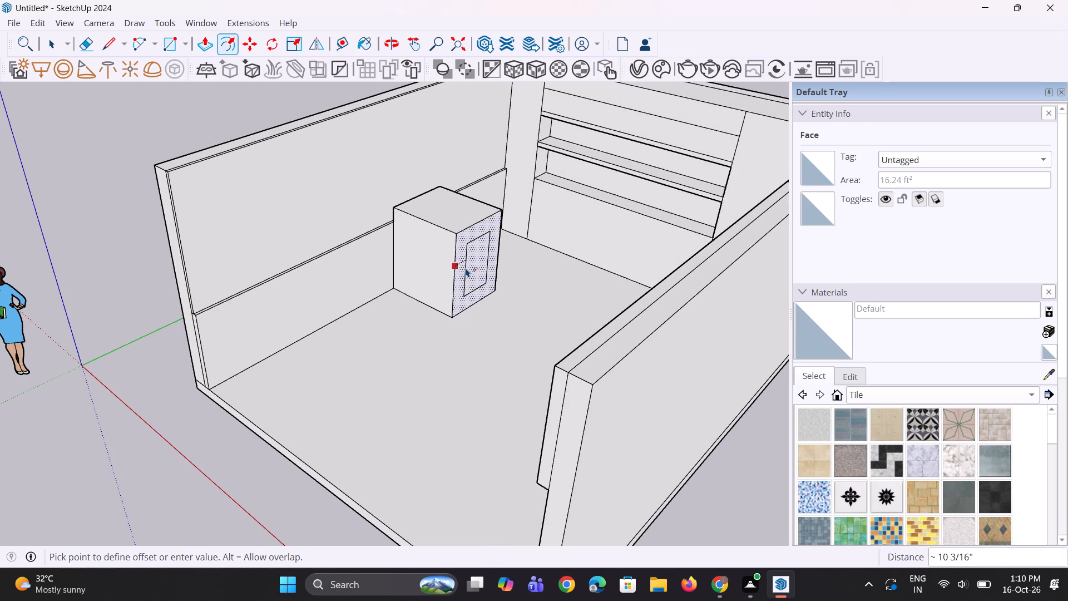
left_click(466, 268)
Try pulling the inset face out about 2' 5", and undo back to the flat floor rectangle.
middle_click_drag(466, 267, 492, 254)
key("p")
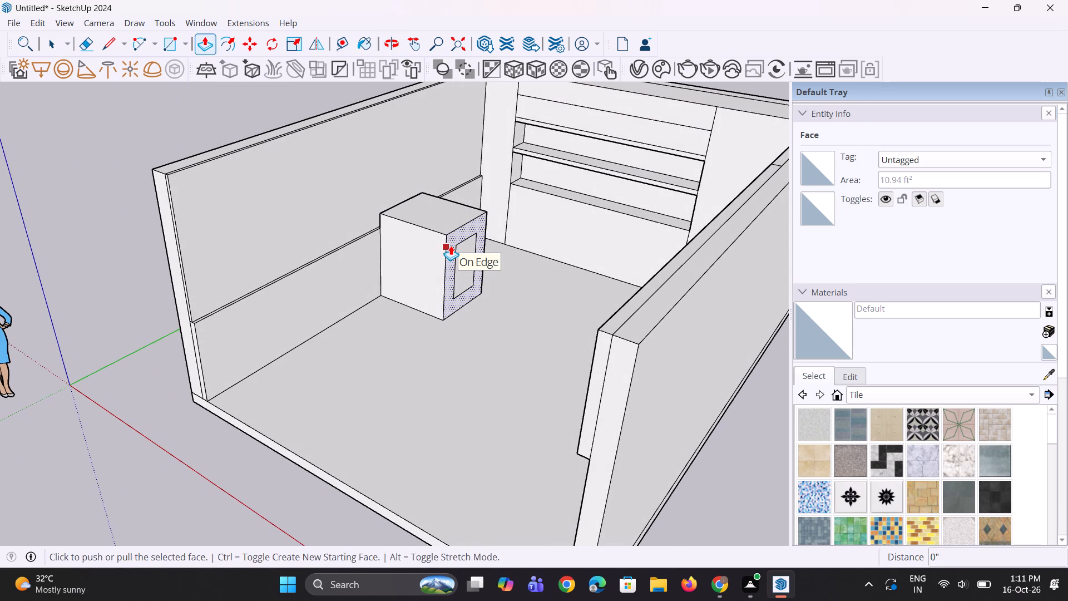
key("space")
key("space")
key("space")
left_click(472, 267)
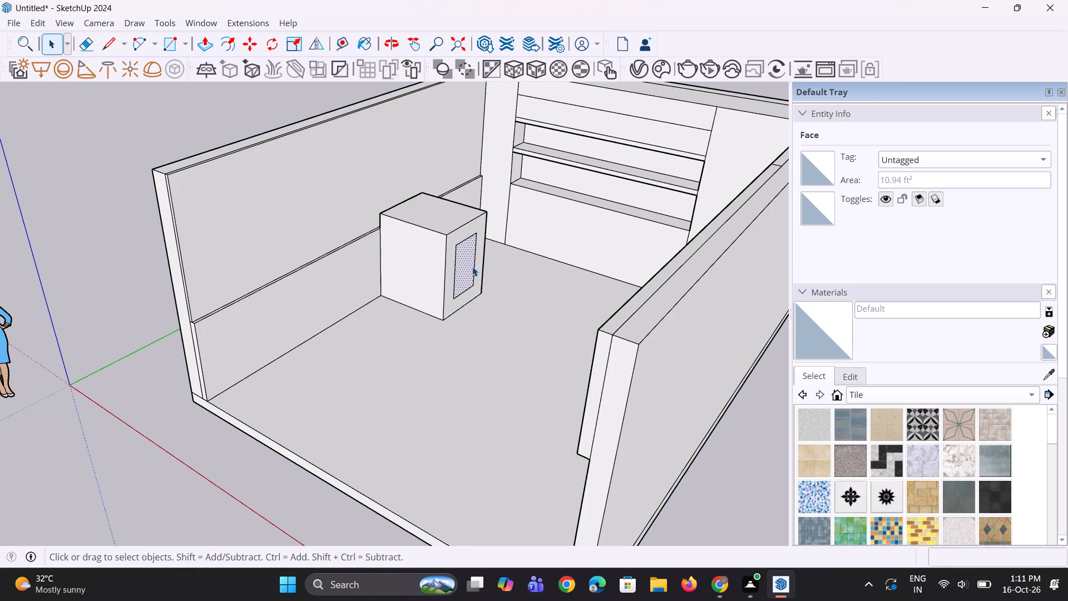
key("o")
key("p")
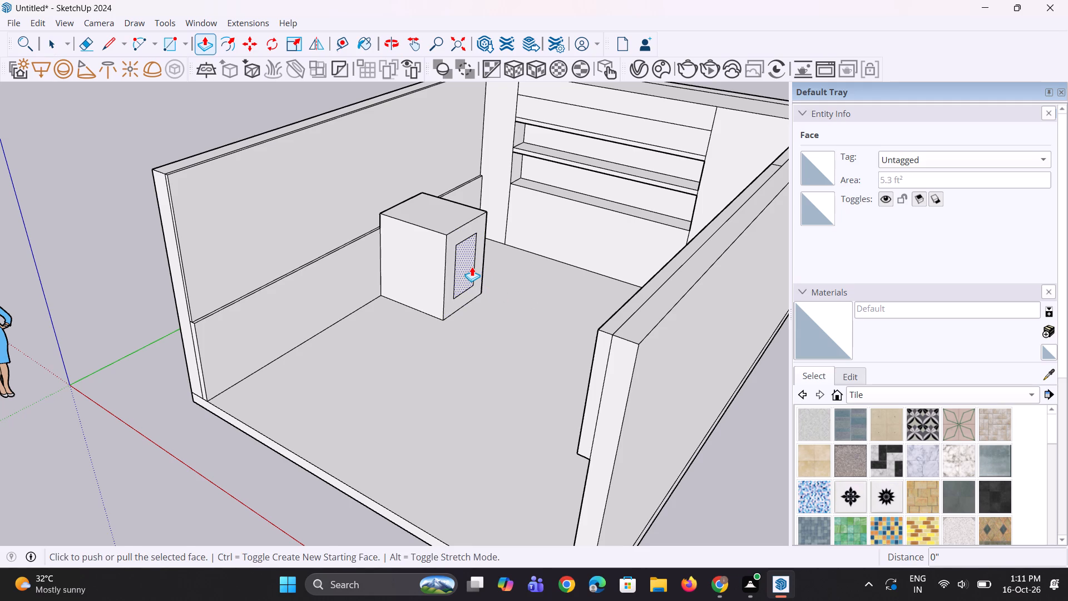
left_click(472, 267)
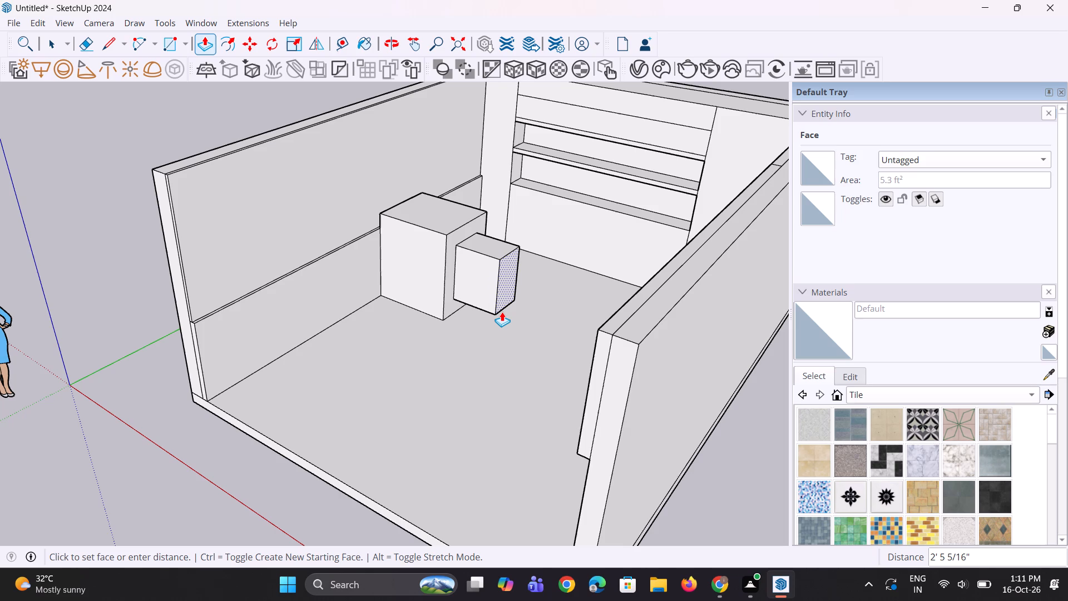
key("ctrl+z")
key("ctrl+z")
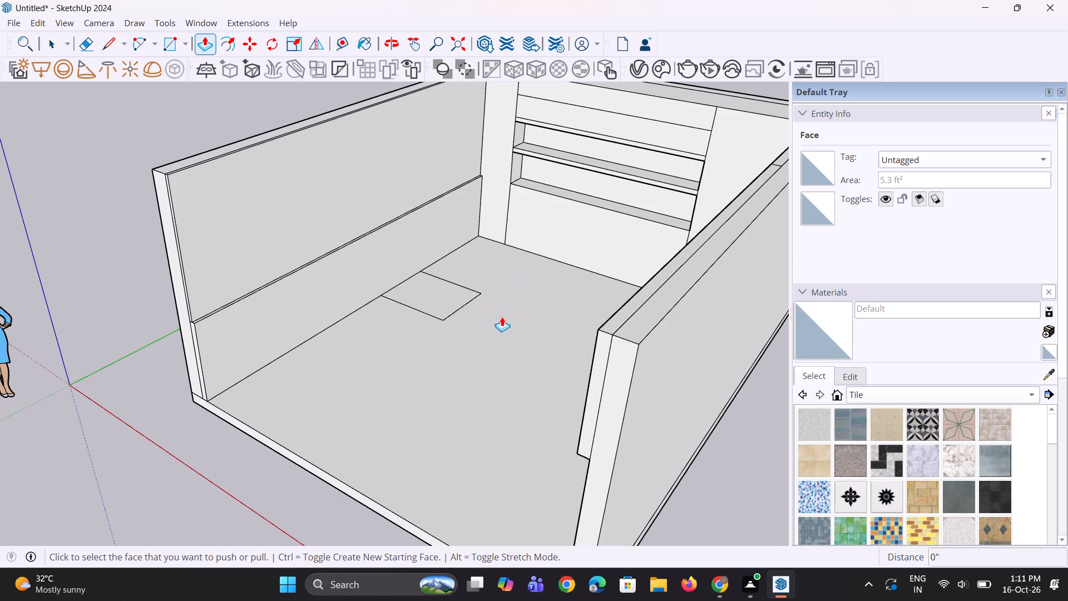
Copy the floor rectangle's face about 7' 3" across the floor, away from the left side wall.
scroll(340, 331, "down", 5)
key("space")
middle_click_drag(508, 342, 531, 467)
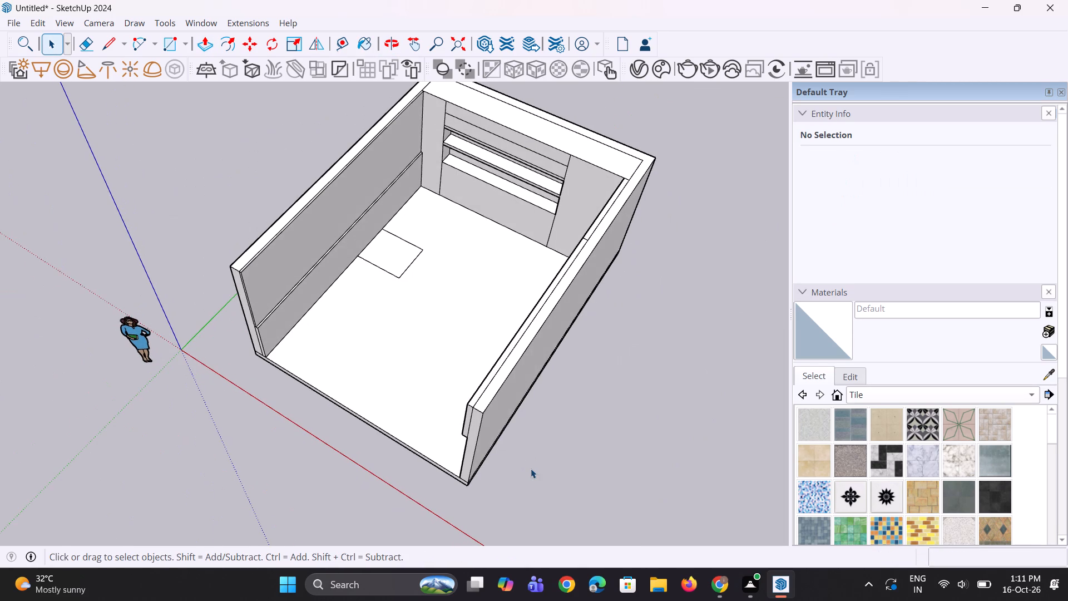
scroll(497, 449, "down", 4)
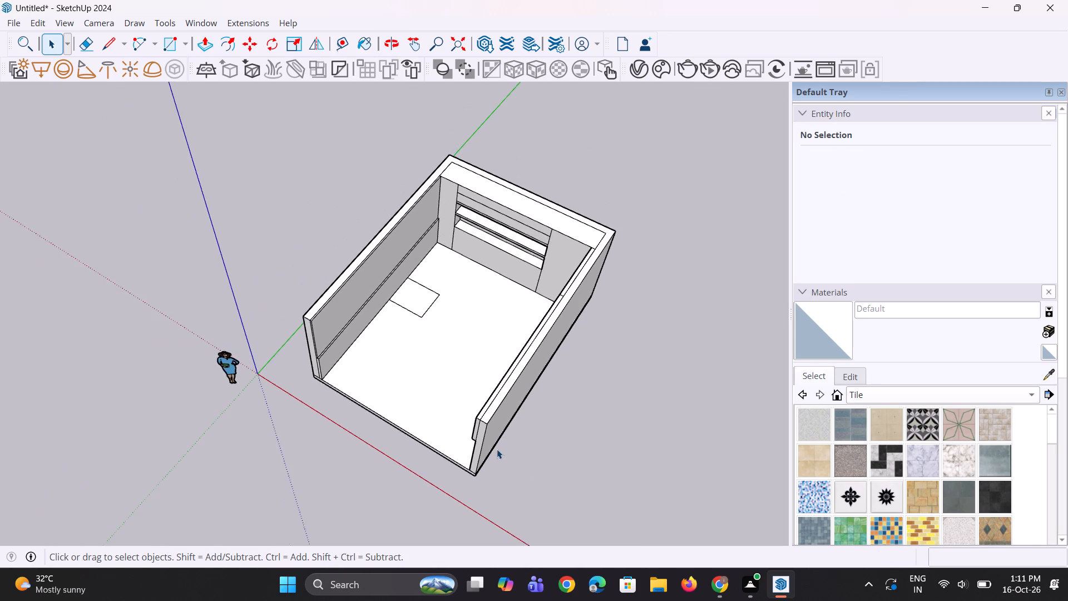
middle_click_drag(442, 328, 457, 351)
scroll(439, 301, "up", 7)
left_click(421, 300)
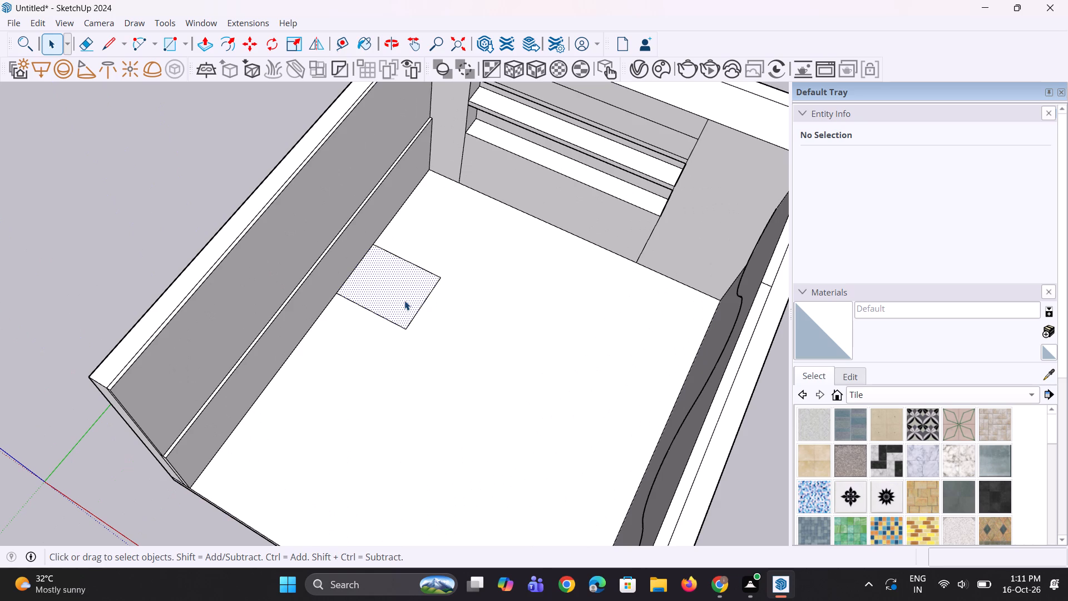
key("m")
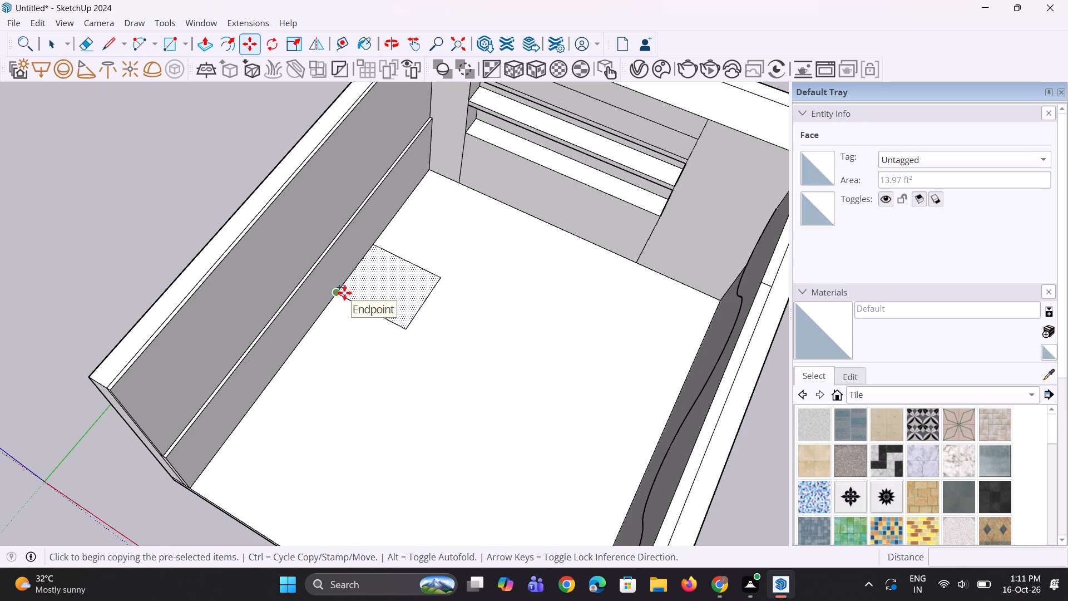
left_click(344, 293)
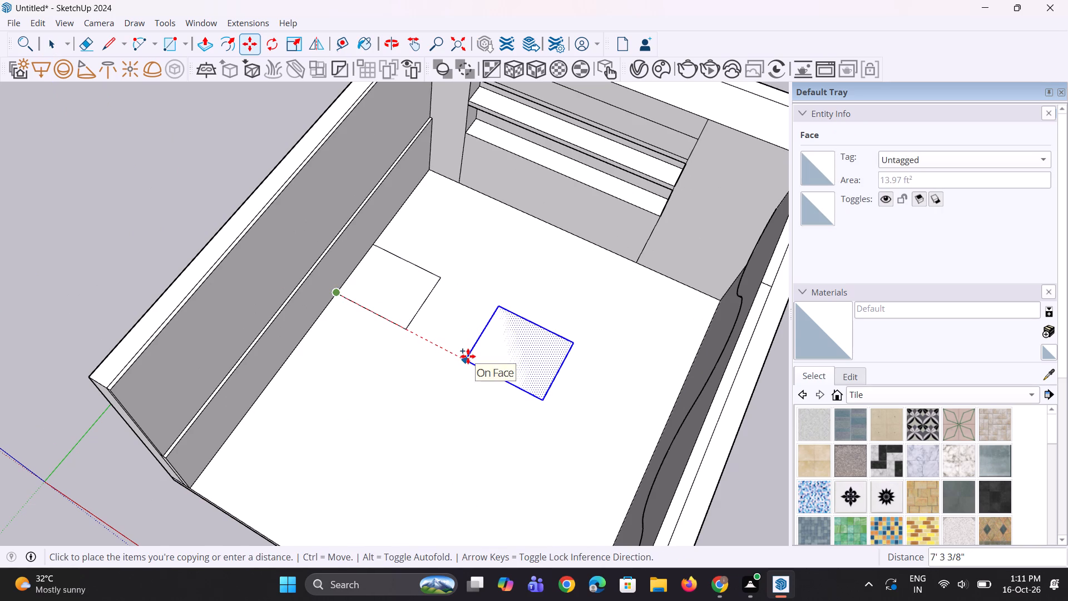
left_click(468, 356)
Push/Pull the rectangle beside the left side wall up into a block taller than the lower wall panel.
middle_click_drag(499, 370, 509, 356)
key("space")
key("space")
left_click(388, 302)
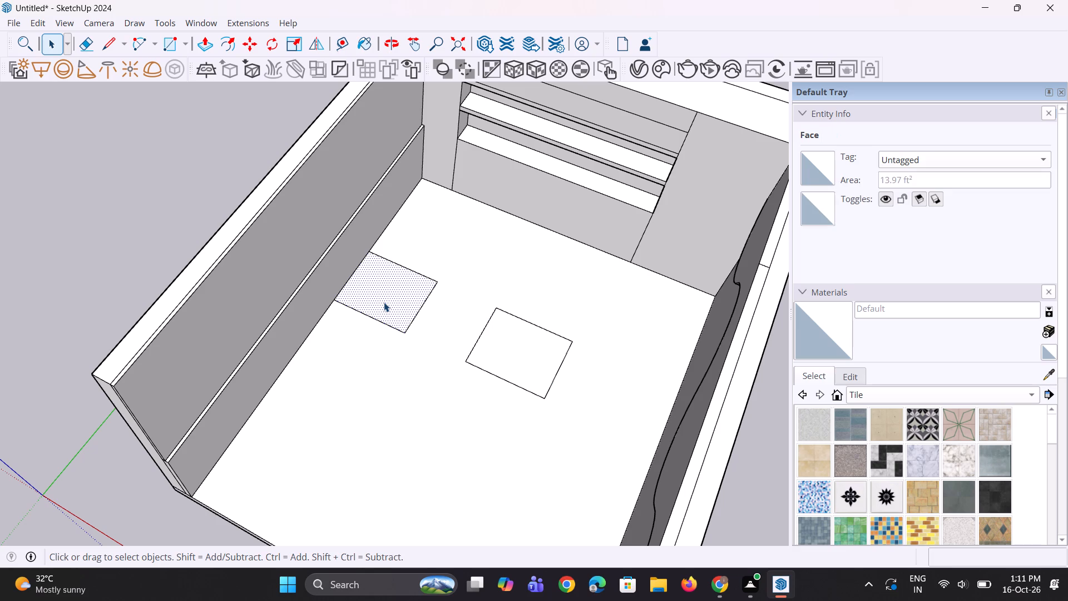
key("p")
left_click(384, 302)
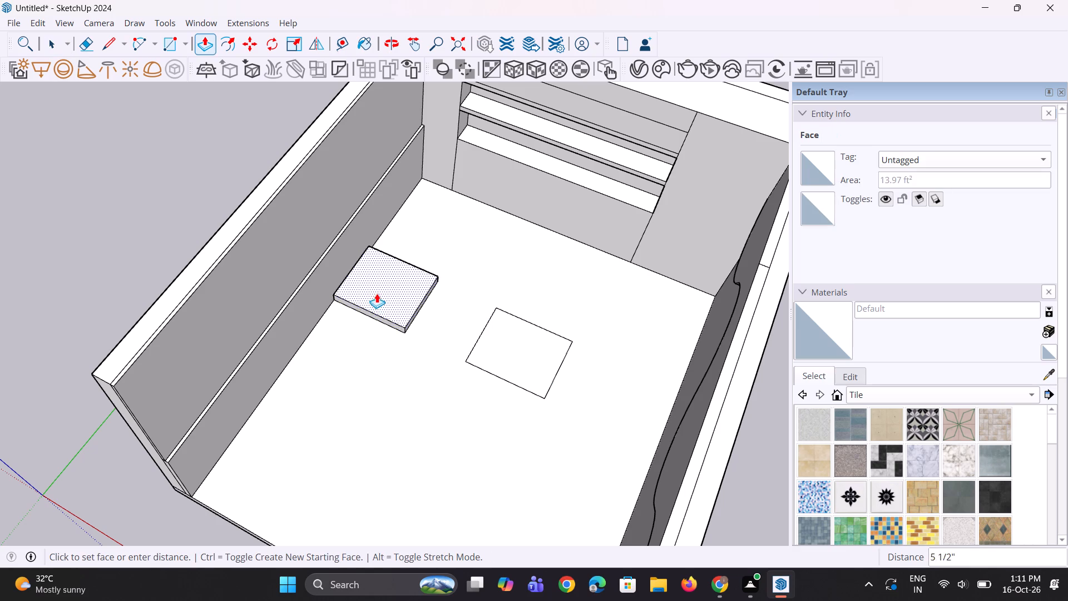
left_click(327, 248)
Repeat the same Push/Pull height on the copied rectangle in the middle of the floor.
middle_click_drag(368, 250, 375, 222)
scroll(376, 244, "up", 1)
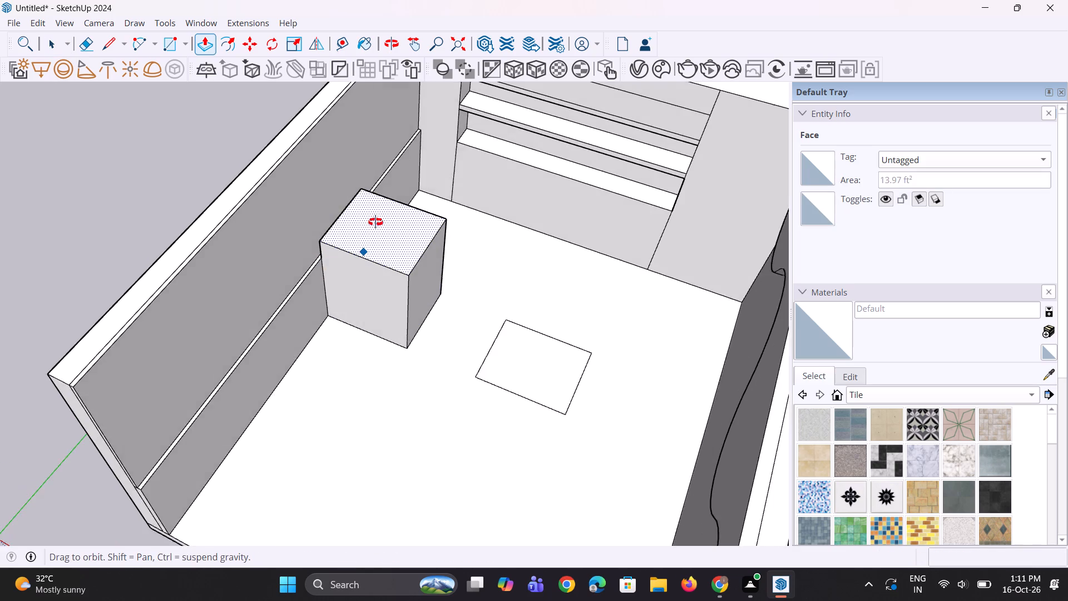
middle_click_drag(375, 222, 361, 175)
key("space")
key("space")
left_click(529, 381)
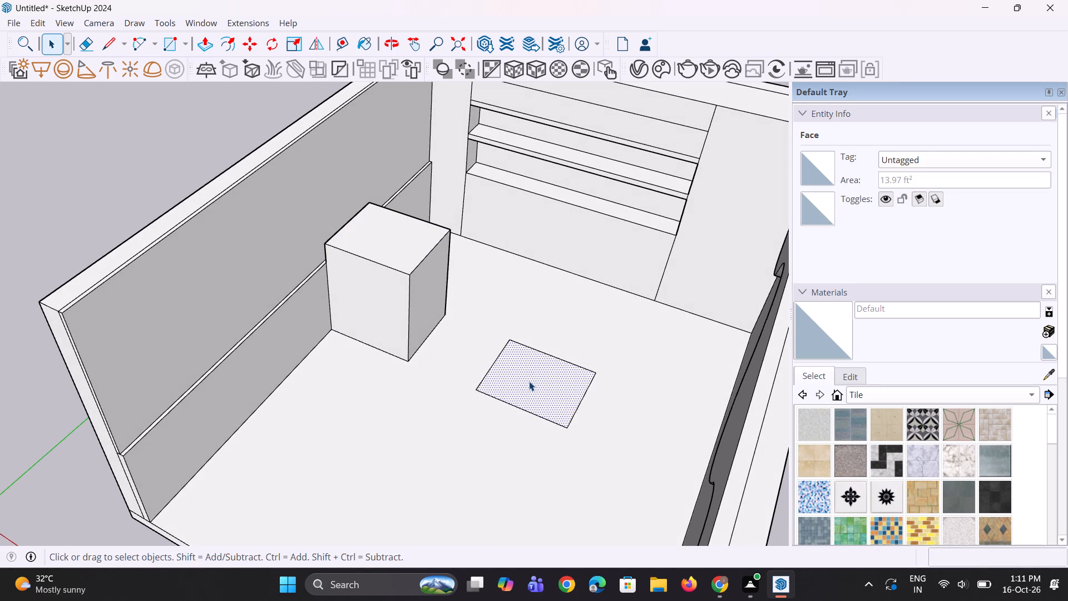
key("p")
double_click(538, 374)
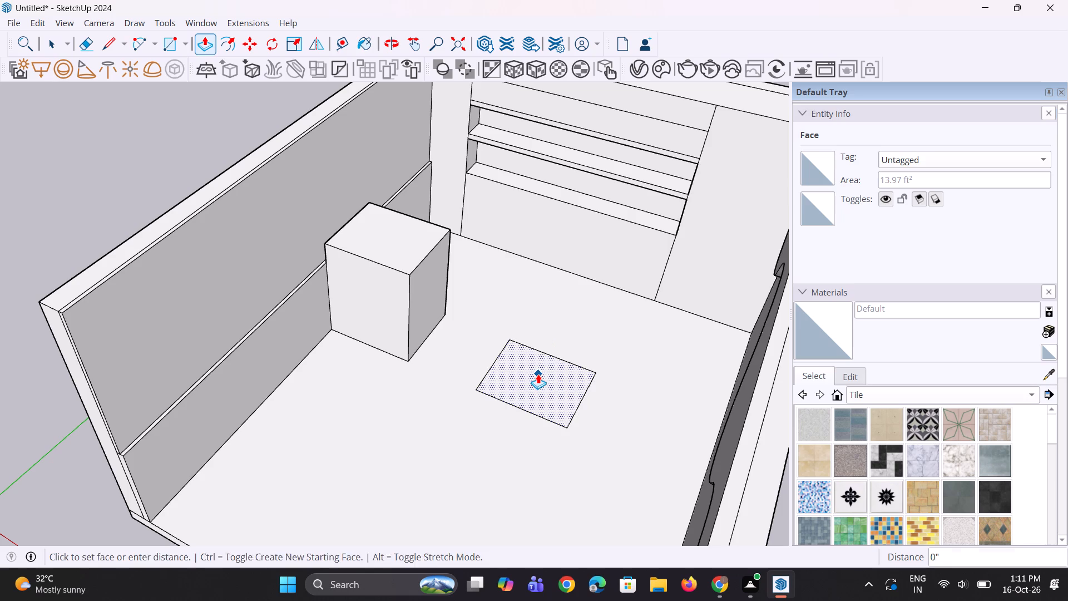
Offset the edges of the wall-side block's face towards the middle block inward by about 10 3/4".
scroll(486, 346, "down", 4)
middle_click_drag(484, 342, 519, 294)
scroll(397, 320, "up", 2)
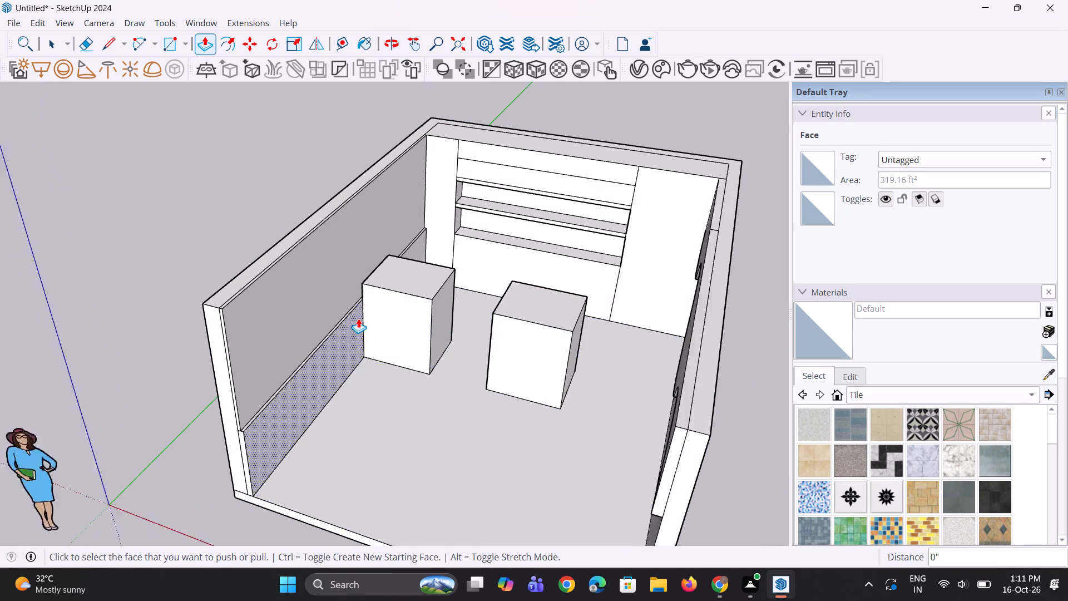
scroll(358, 318, "up", 5)
middle_click_drag(383, 351, 340, 356)
key("space")
key("space")
scroll(394, 330, "up", 3)
middle_click_drag(509, 364, 500, 364)
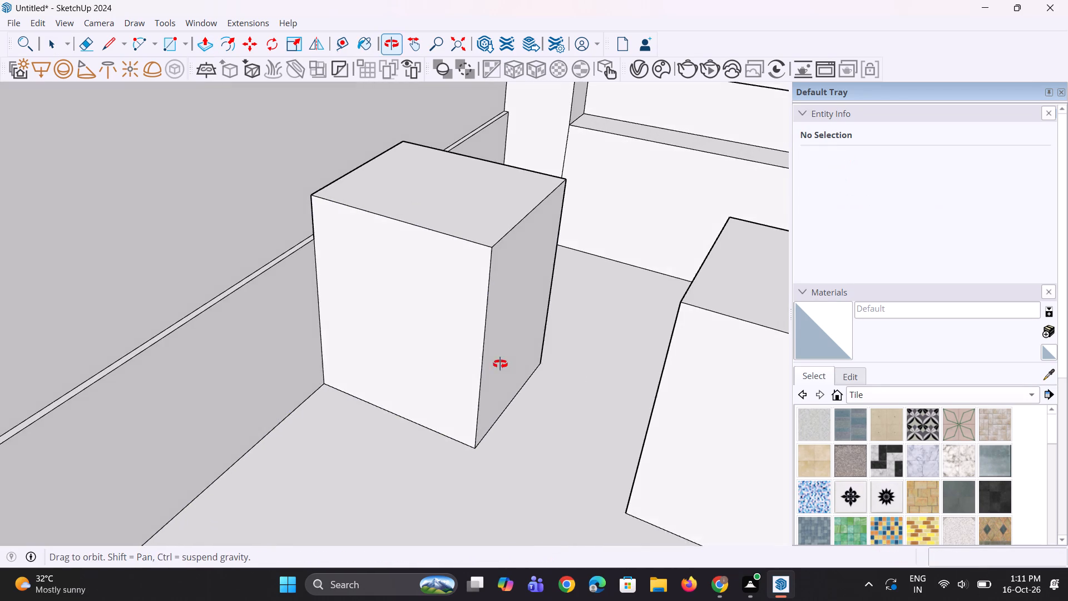
middle_click_drag(500, 364, 464, 373)
key("f")
left_click(449, 368)
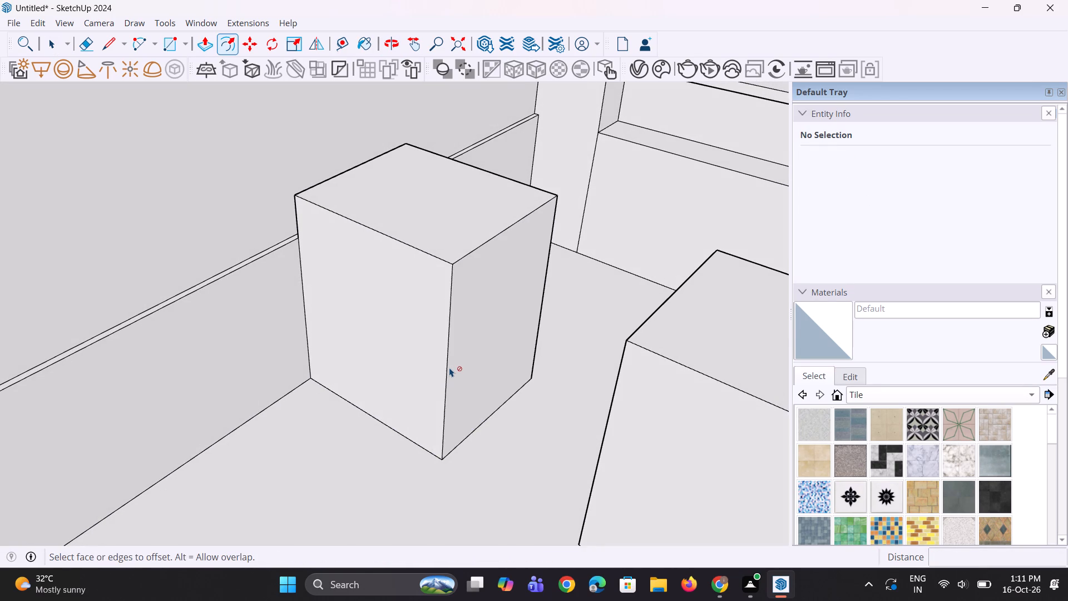
key("space")
key("f")
left_click(452, 361)
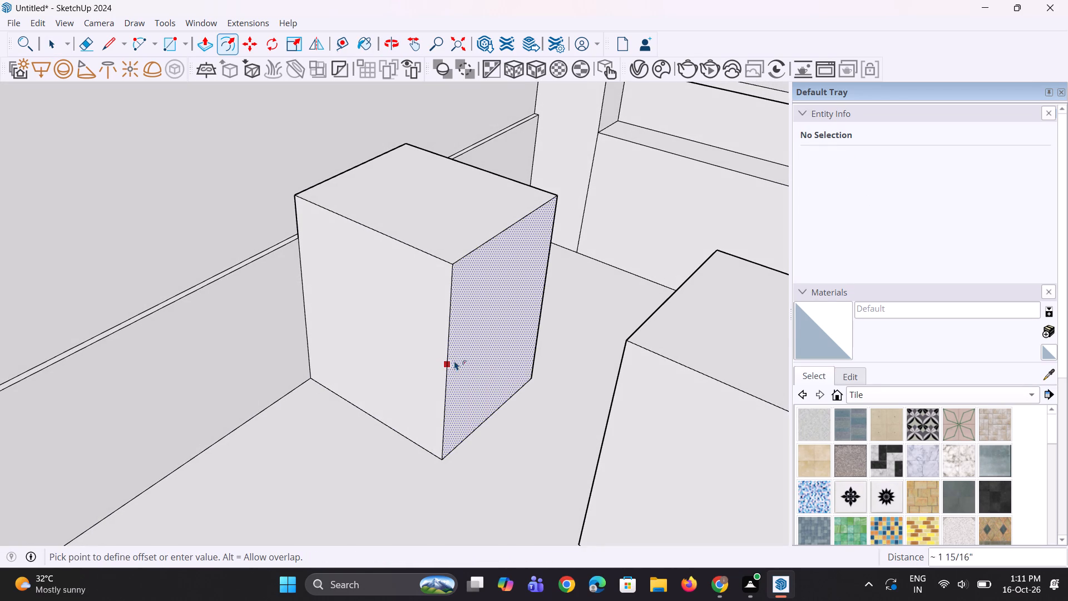
left_click(471, 388)
Push/Pull the inset face about 3' 3" across the gap until it meets the middle block.
scroll(492, 362, "up", 2)
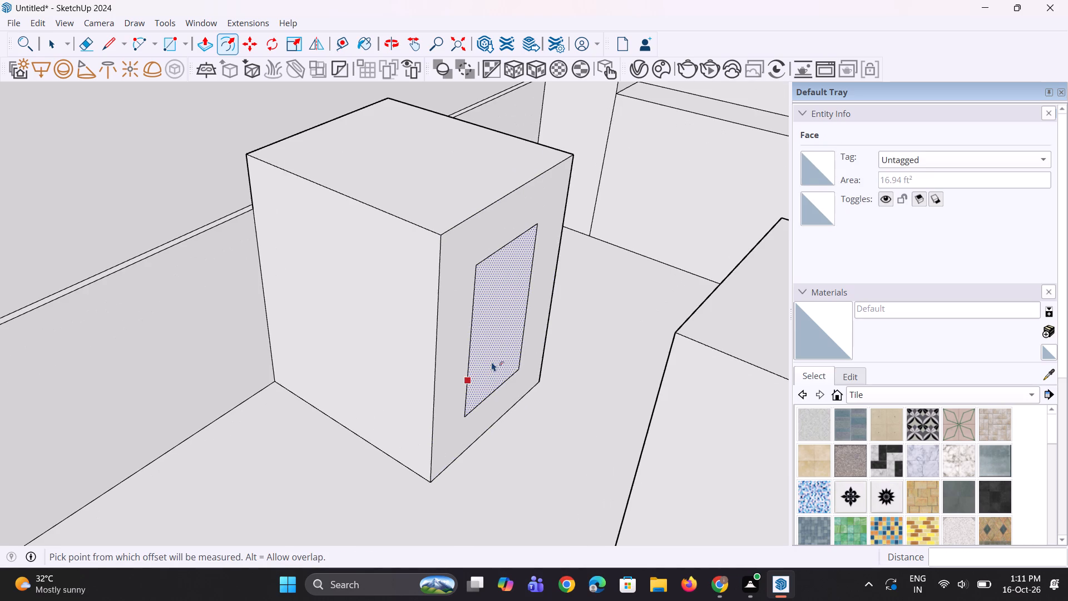
key("space")
key("p")
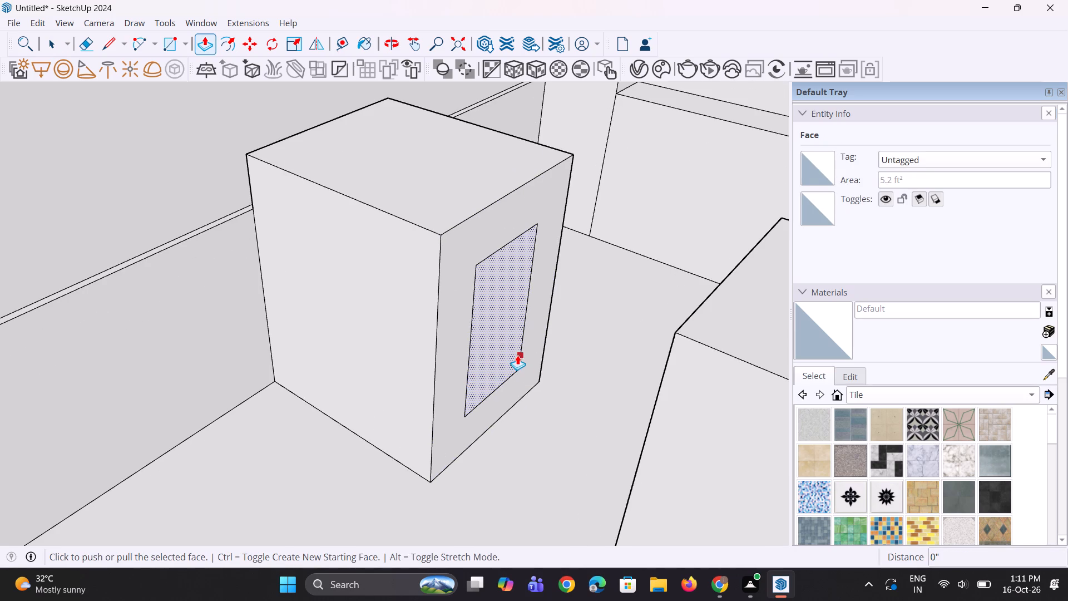
left_click(517, 354)
scroll(562, 375, "down", 8)
middle_click_drag(567, 429, 652, 440)
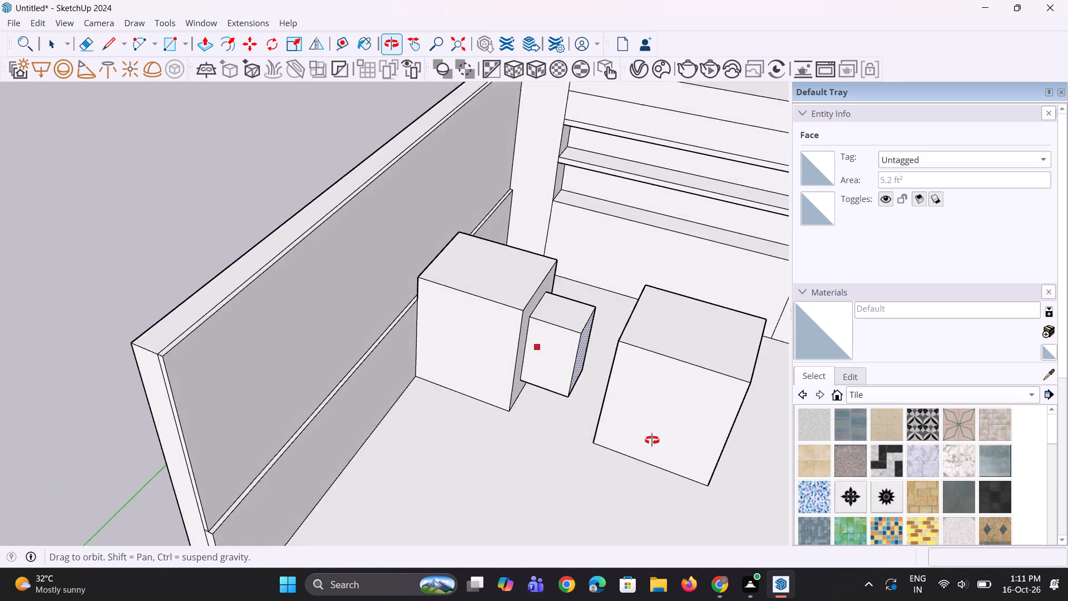
middle_click_drag(652, 440, 665, 436)
left_click(606, 387)
Push/Pull the underside of the connecting piece between the two blocks down about 10 3/4" to the floor.
scroll(596, 417, "down", 6)
middle_click_drag(618, 398, 616, 375)
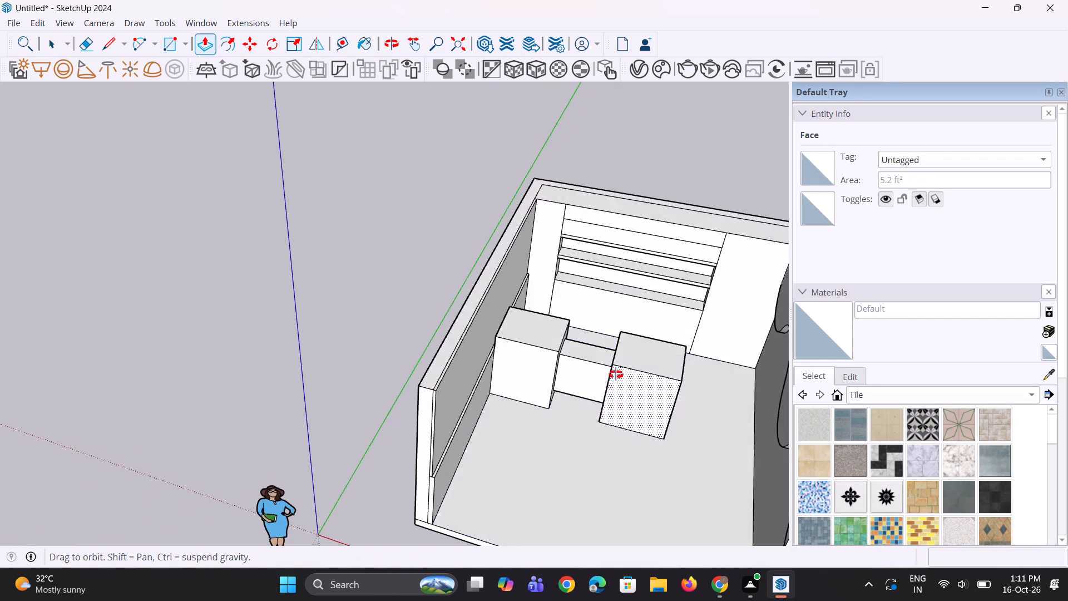
middle_click_drag(616, 375, 634, 197)
scroll(590, 405, "up", 11)
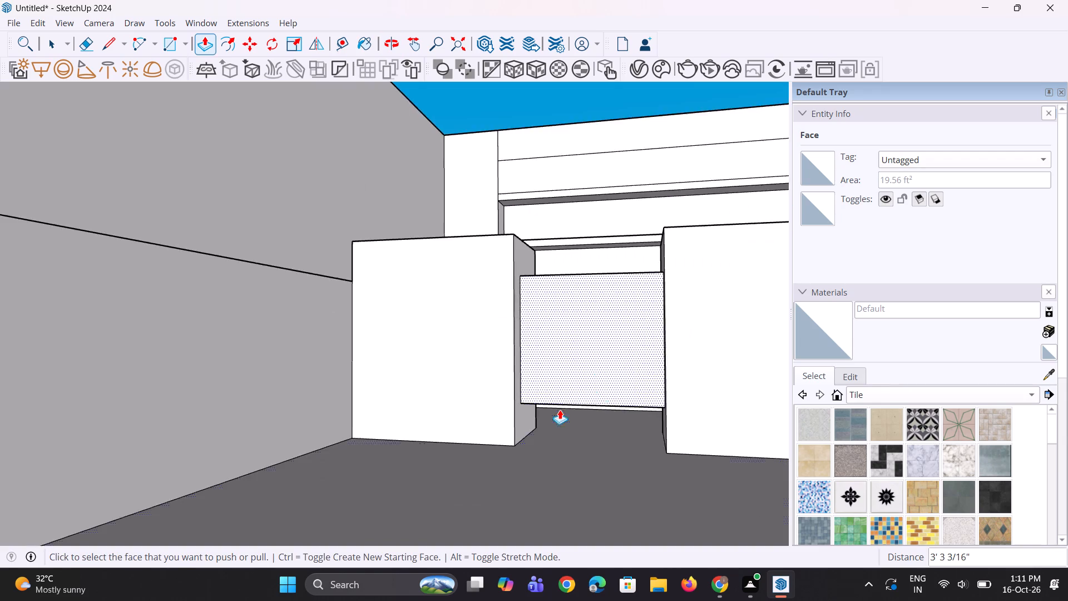
scroll(560, 410, "up", 3)
middle_click_drag(562, 400, 578, 368)
scroll(578, 368, "up", 3)
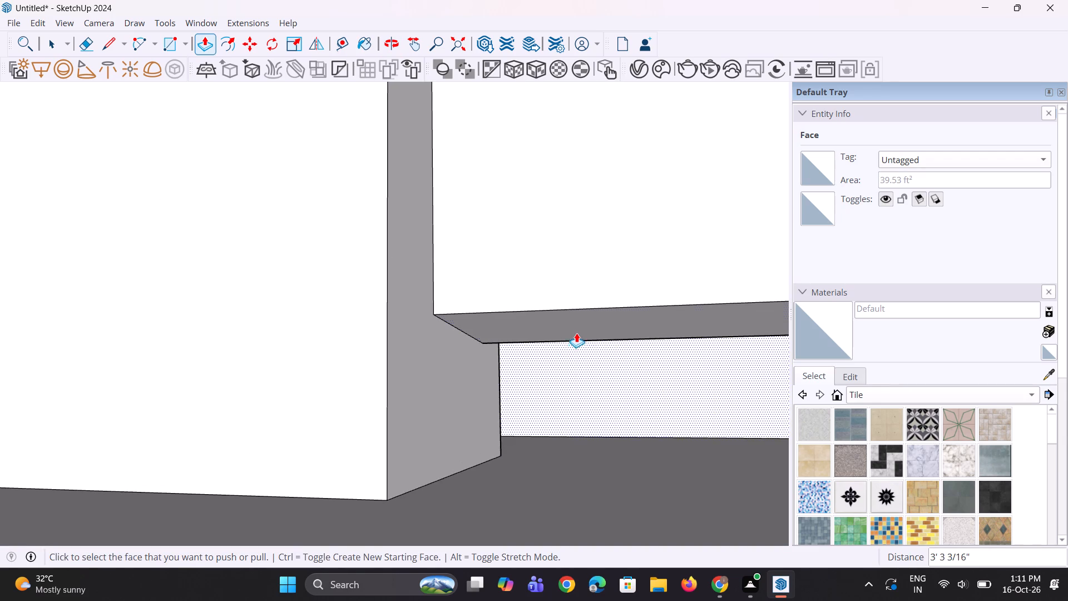
left_click(578, 326)
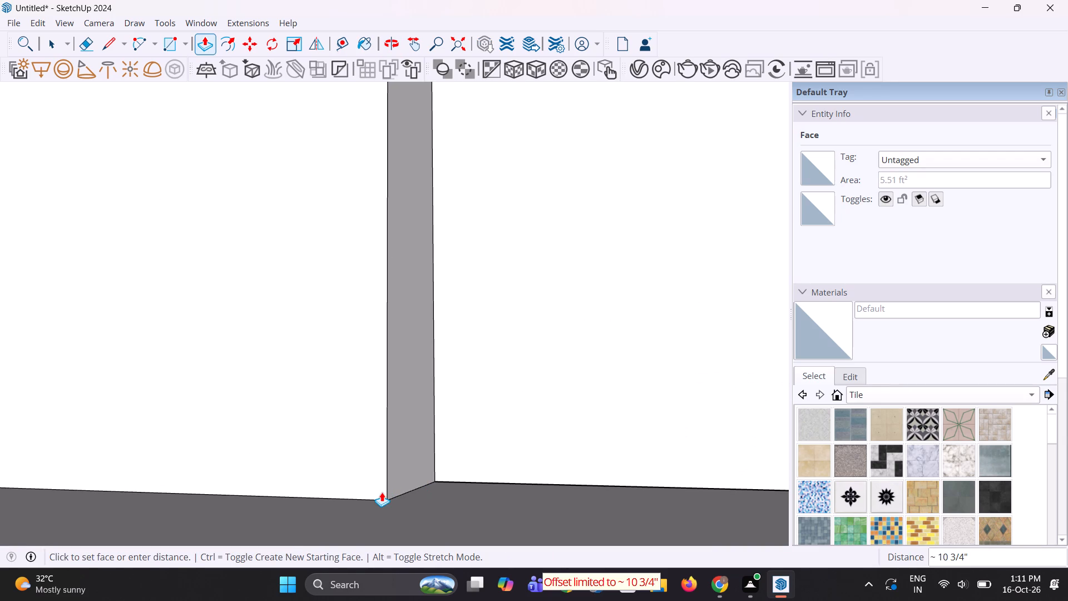
left_click(382, 494)
scroll(461, 460, "down", 12)
middle_click_drag(477, 452, 467, 519)
scroll(471, 493, "down", 1)
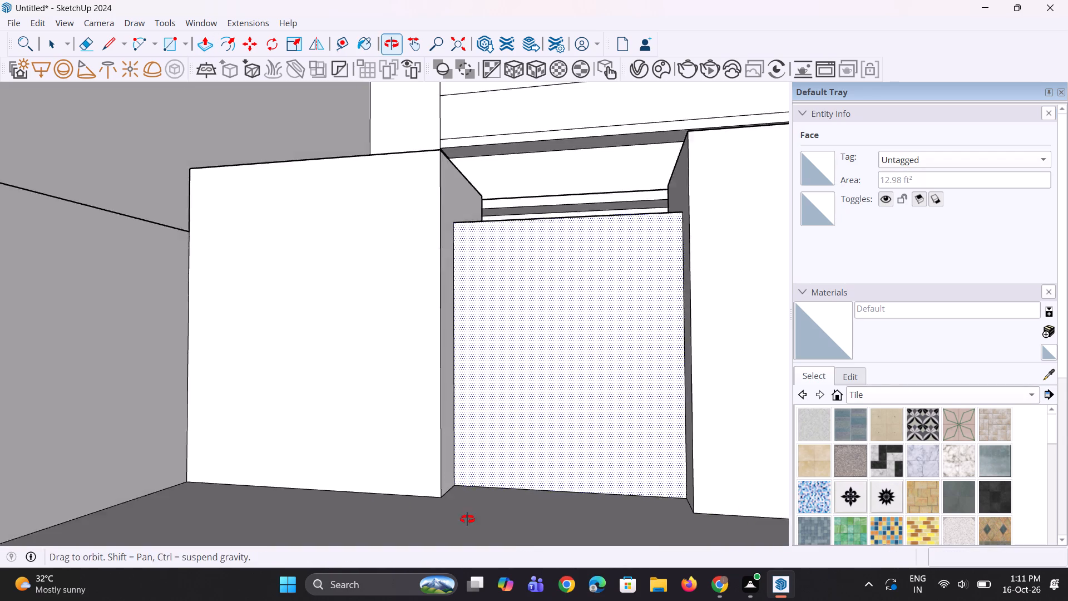
middle_click_drag(467, 519, 467, 520)
scroll(521, 410, "down", 10)
middle_click_drag(564, 371, 536, 471)
scroll(532, 446, "up", 3)
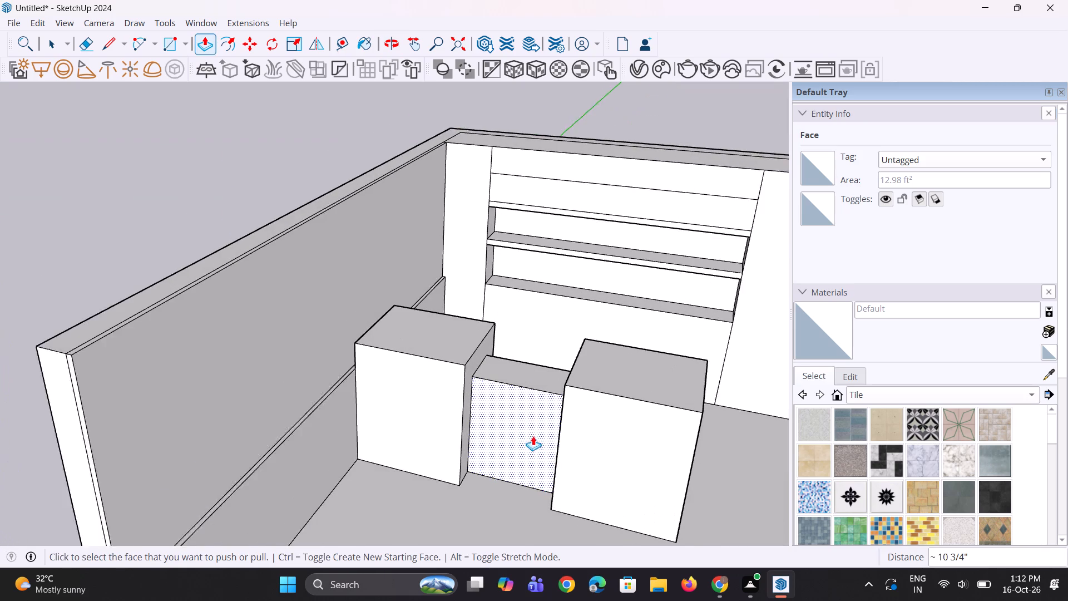
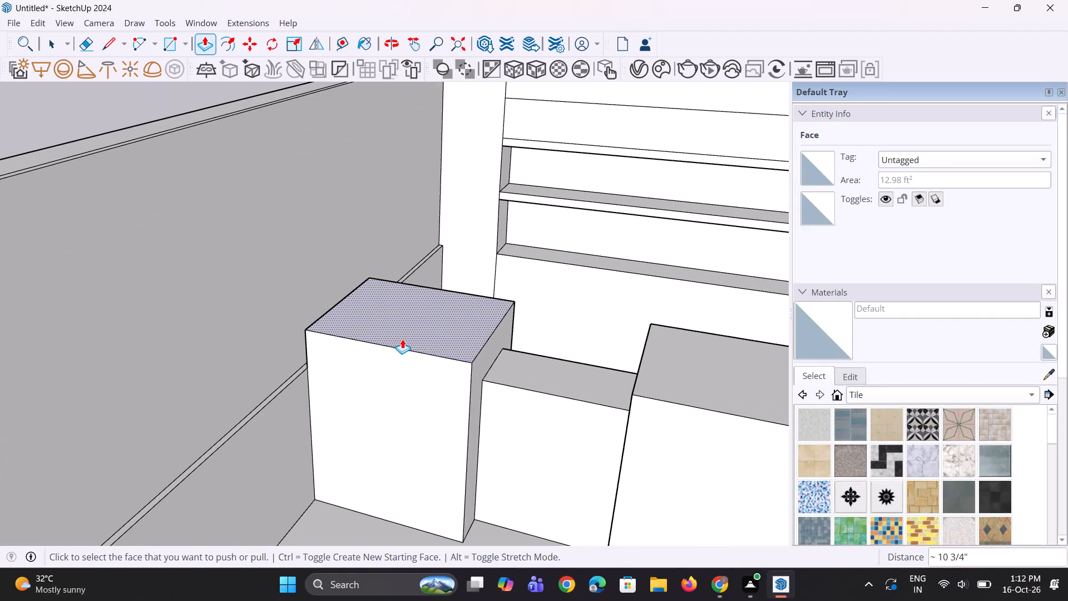
Push/Pull the wall-side block's top face up about 1 7/8" as a separate slab and repeat it on the middle block.
left_click(402, 337)
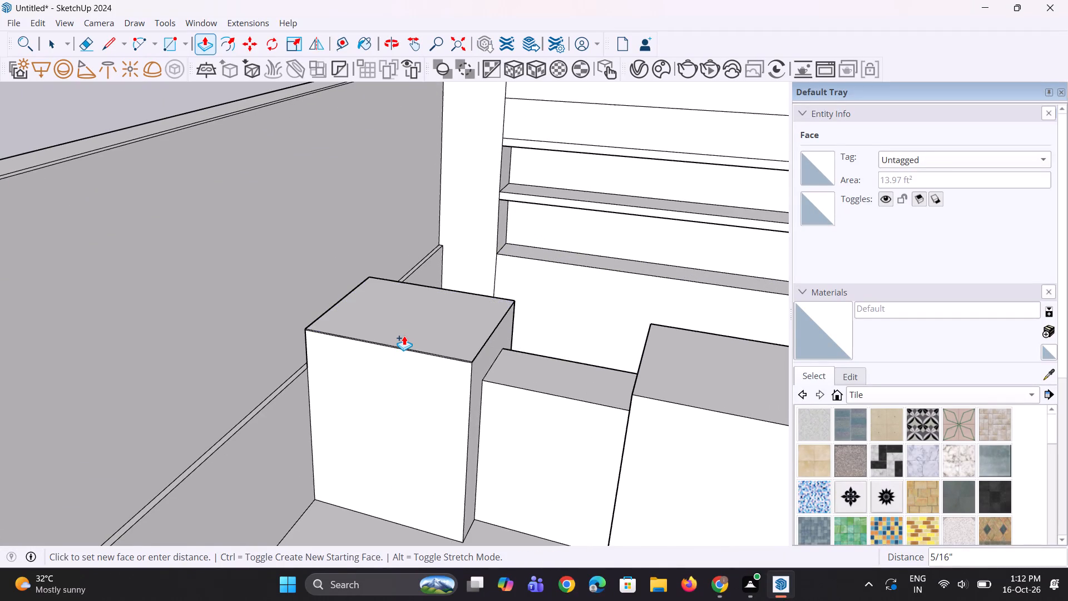
left_click(406, 331)
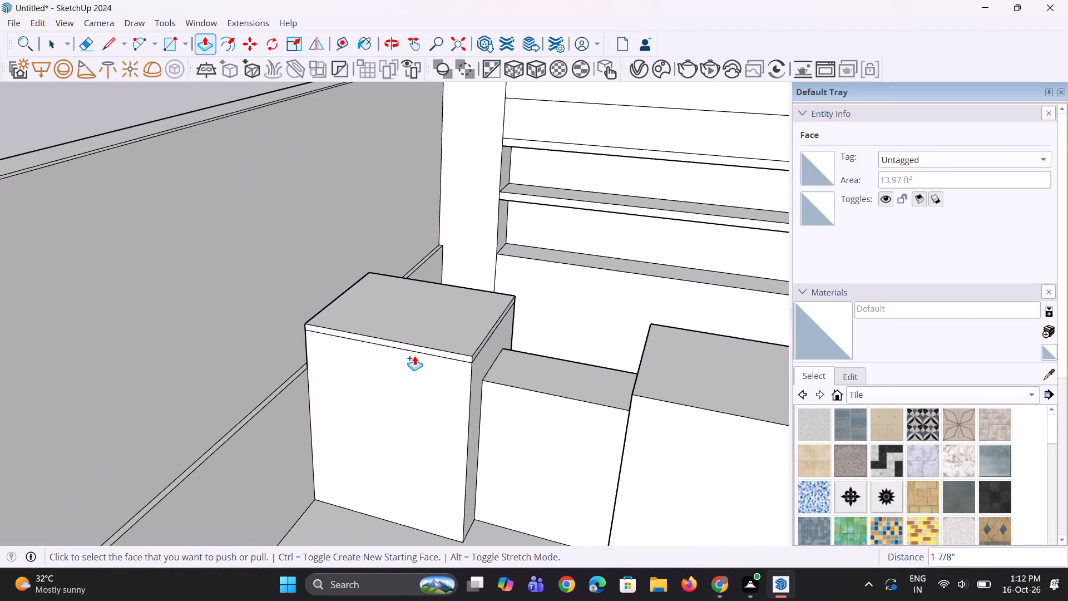
middle_click_drag(276, 378, 268, 380)
double_click(674, 391)
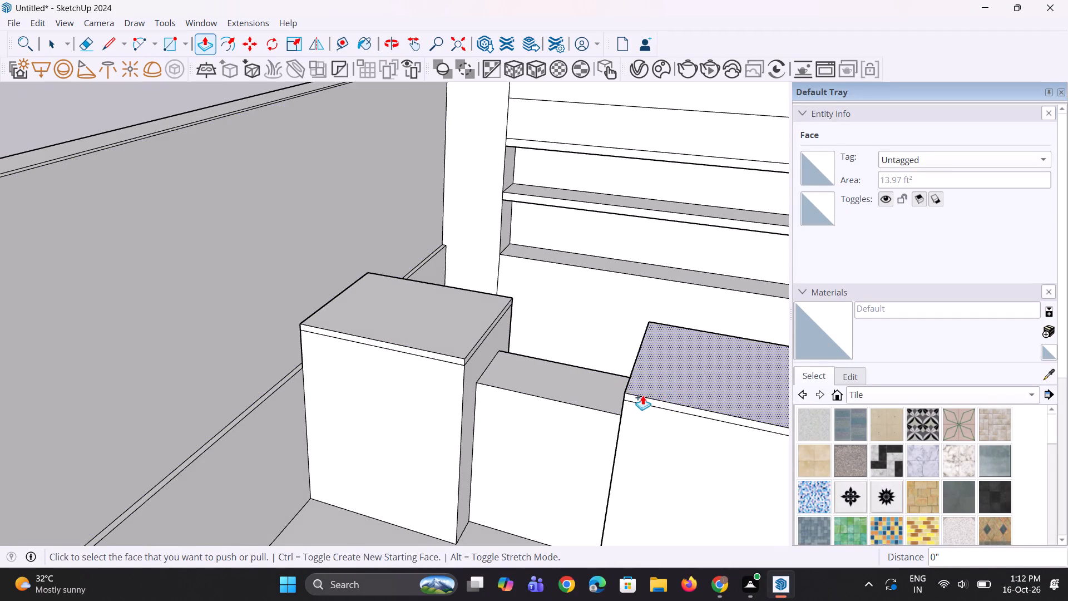
Push/Pull the wall-side block's top slab outward 2" along its front, gap-side and back edges to form an overhang.
middle_click_drag(642, 395, 573, 382)
scroll(283, 352, "up", 3)
scroll(379, 358, "up", 3)
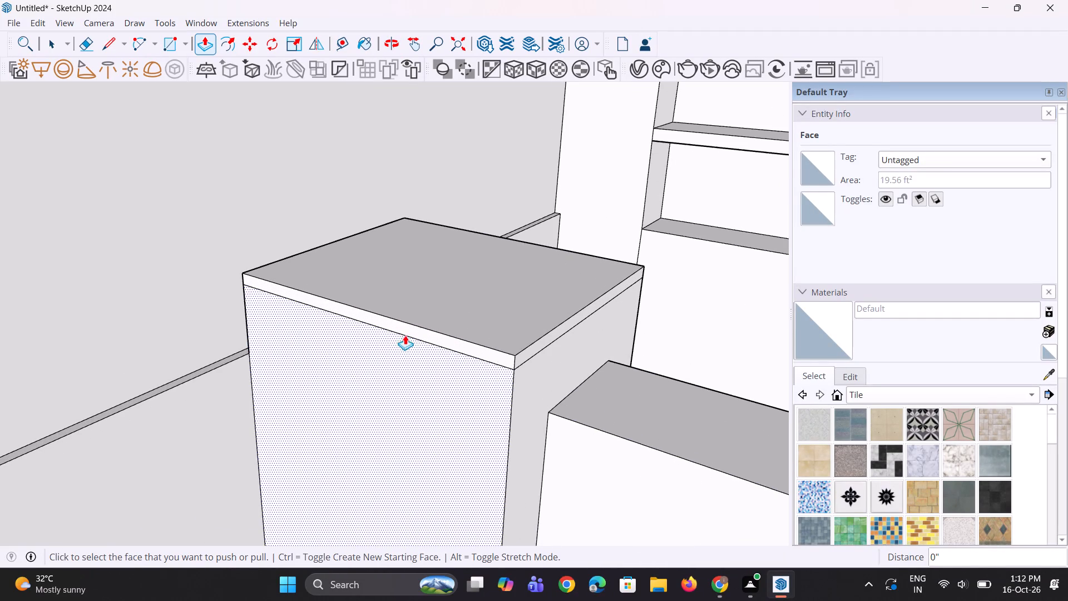
left_click(410, 331)
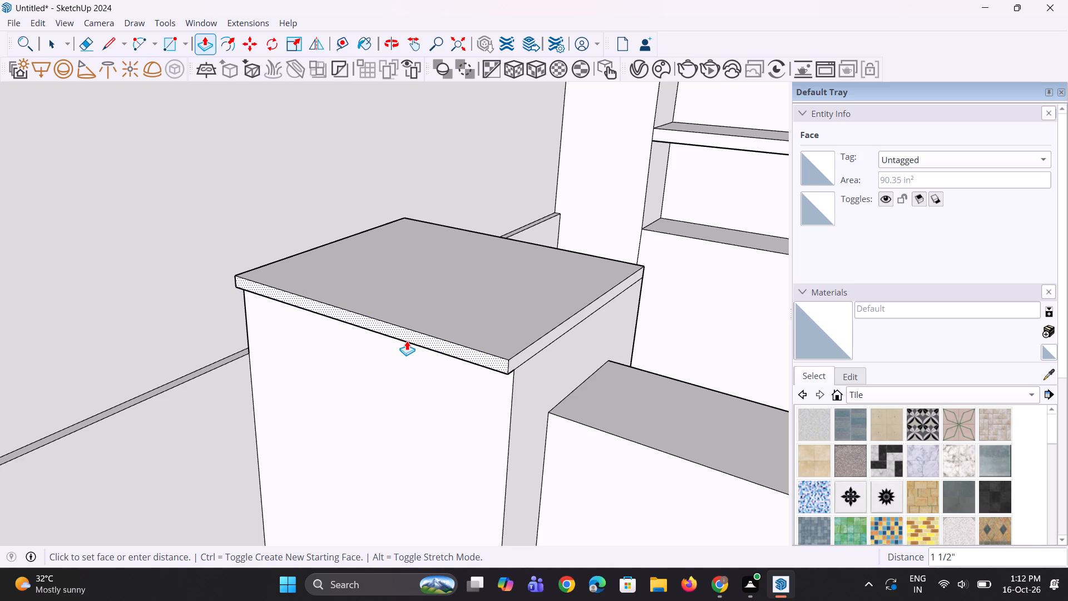
left_click(405, 343)
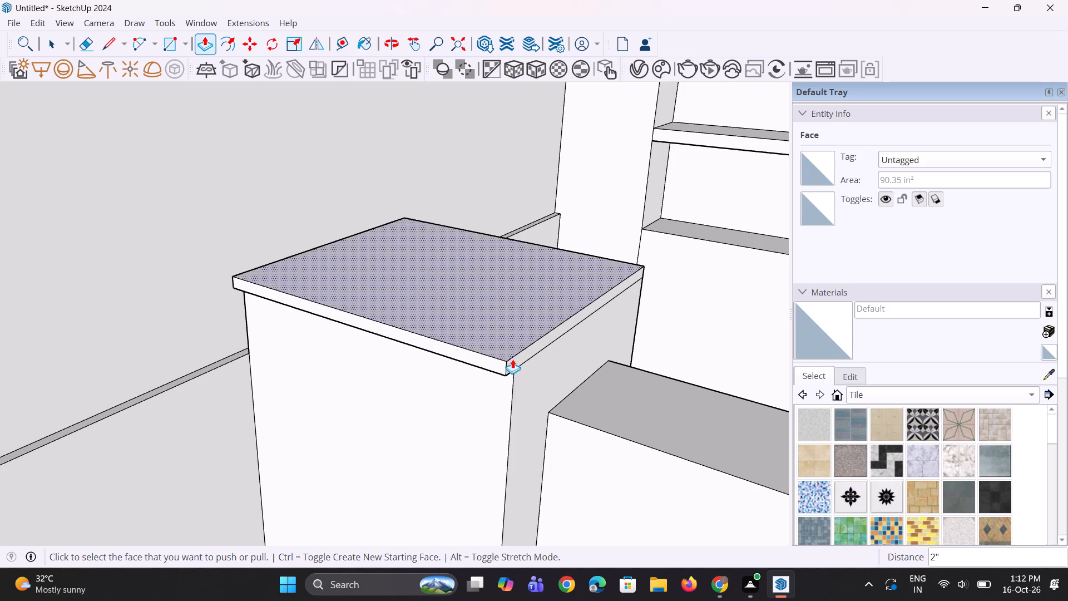
double_click(520, 359)
scroll(463, 346, "down", 9)
middle_click_drag(506, 342, 373, 460)
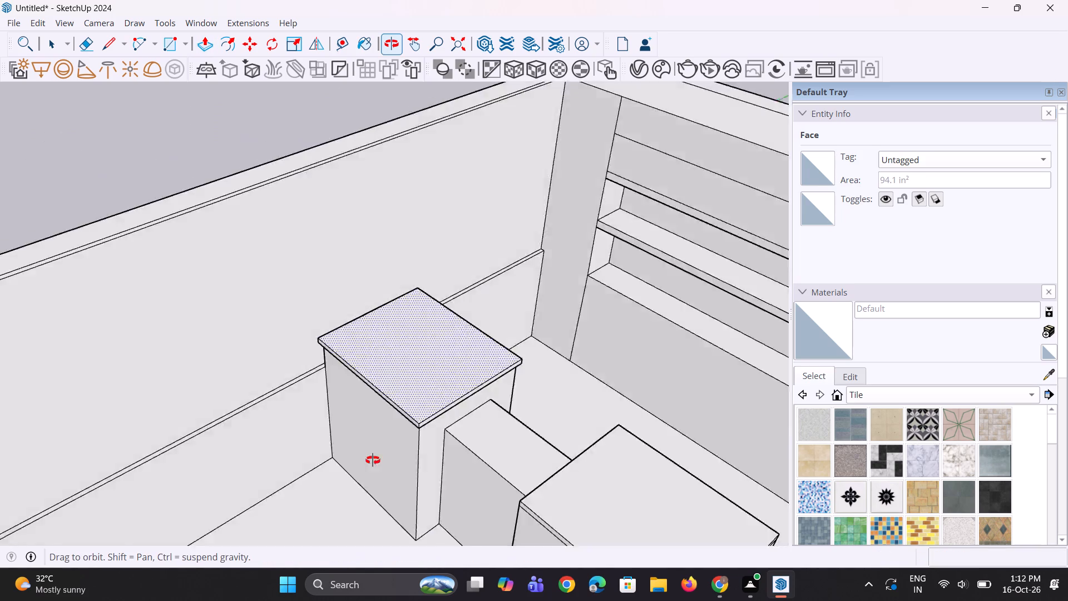
middle_click_drag(373, 460, 91, 387)
scroll(285, 382, "up", 3)
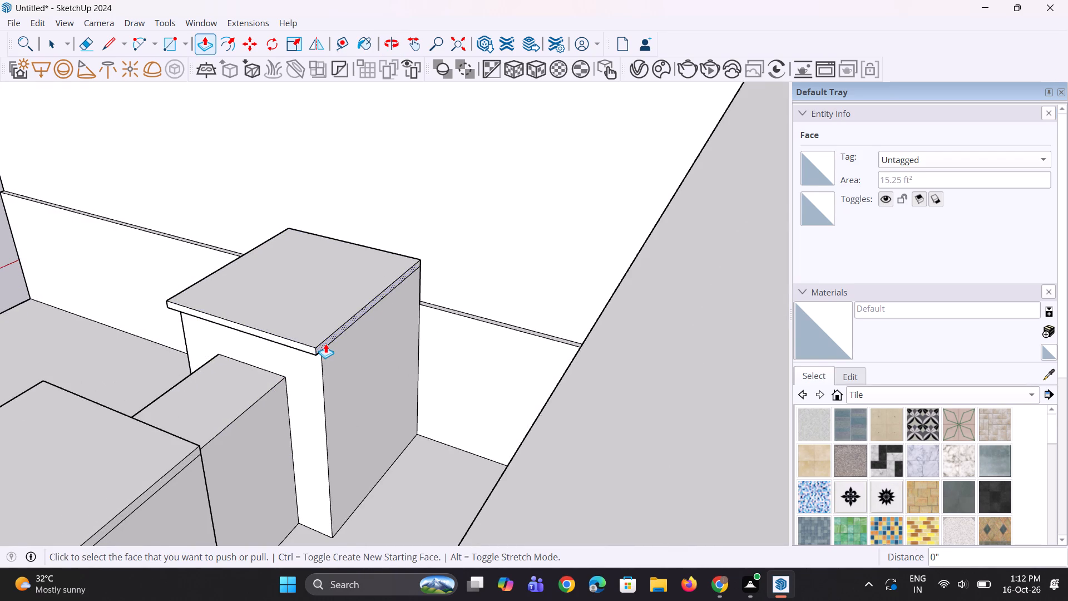
double_click(325, 343)
Repeat the 2" overhang on the middle block's top slab along its front, outer side and back edges.
scroll(327, 375, "down", 6)
middle_click_drag(249, 389, 700, 315)
scroll(614, 385, "up", 3)
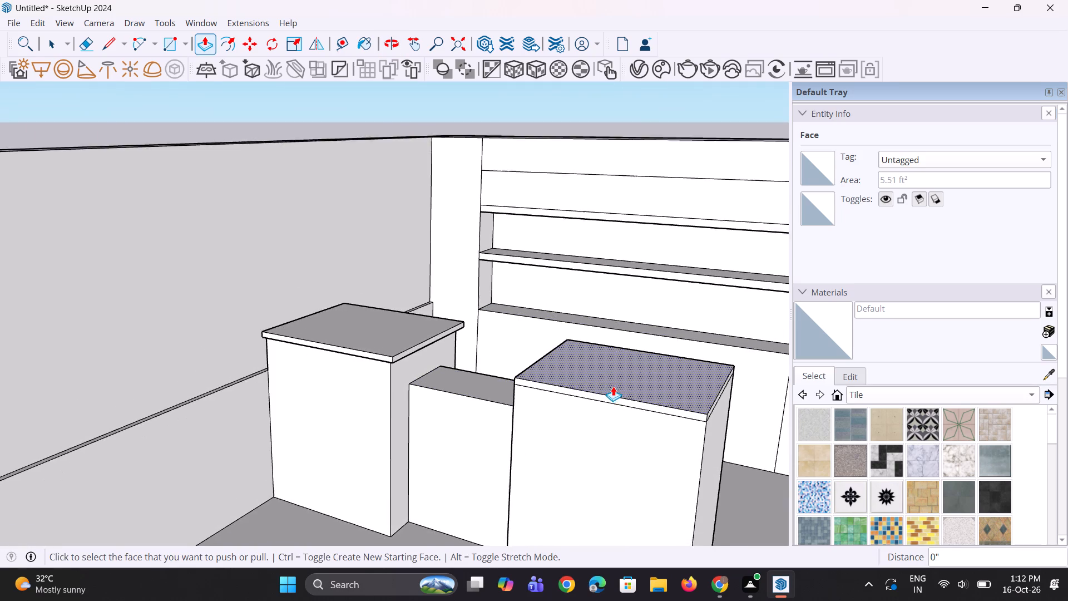
double_click(608, 398)
scroll(743, 410, "up", 3)
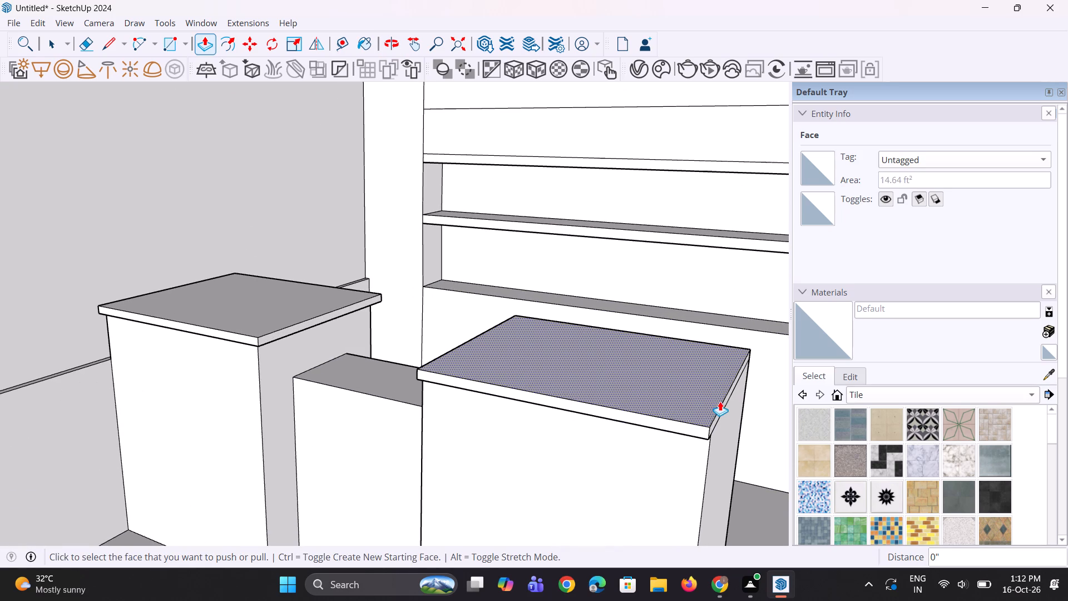
scroll(721, 407, "up", 3)
double_click(721, 407)
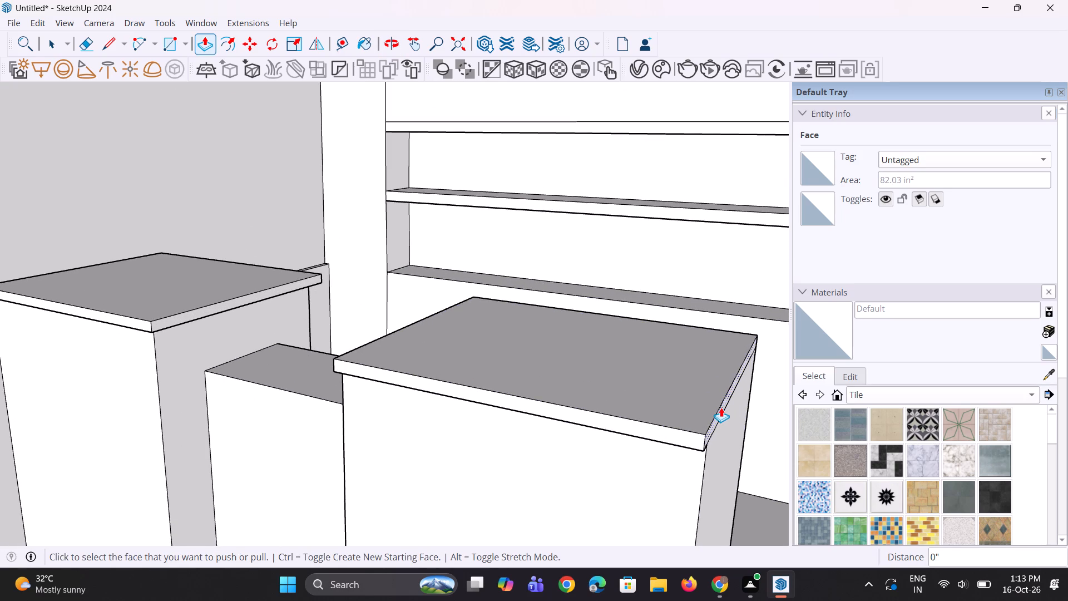
scroll(614, 418, "down", 10)
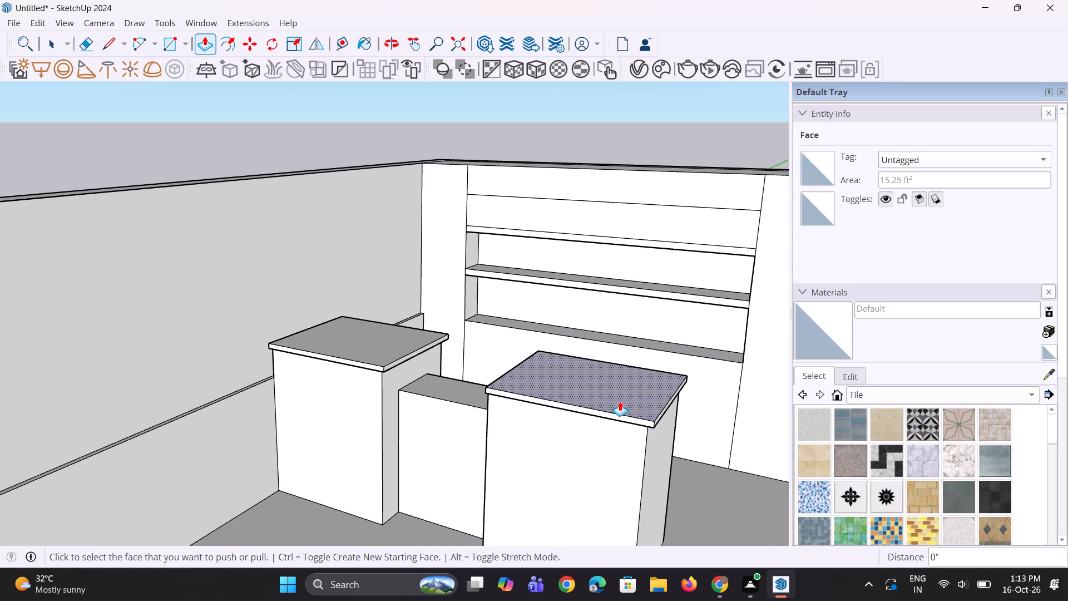
scroll(528, 346, "down", 3)
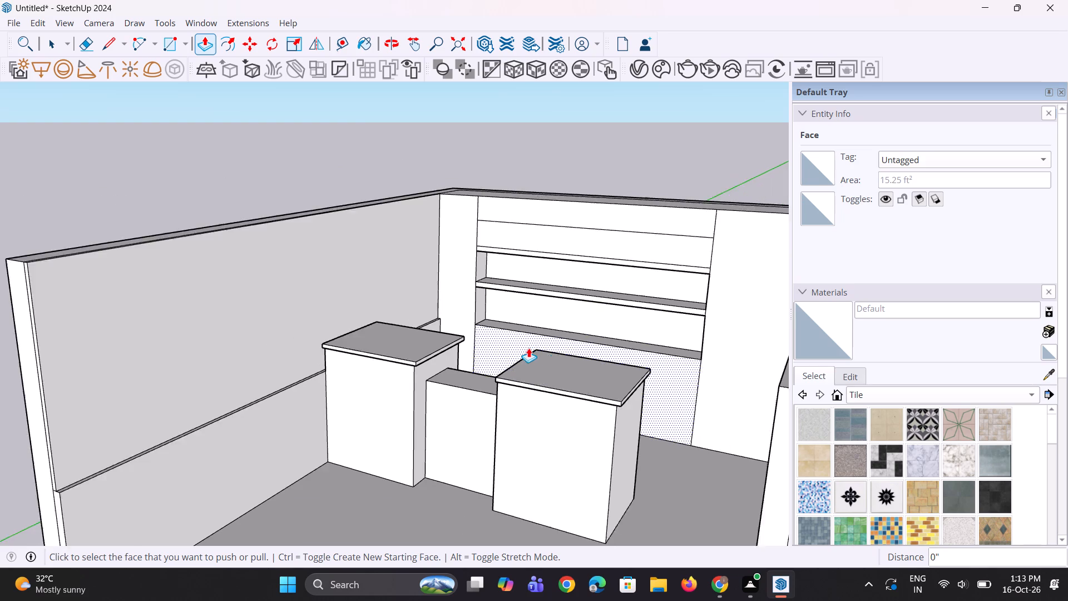
middle_click_drag(569, 342, 329, 507)
scroll(329, 507, "up", 1)
scroll(705, 448, "up", 9)
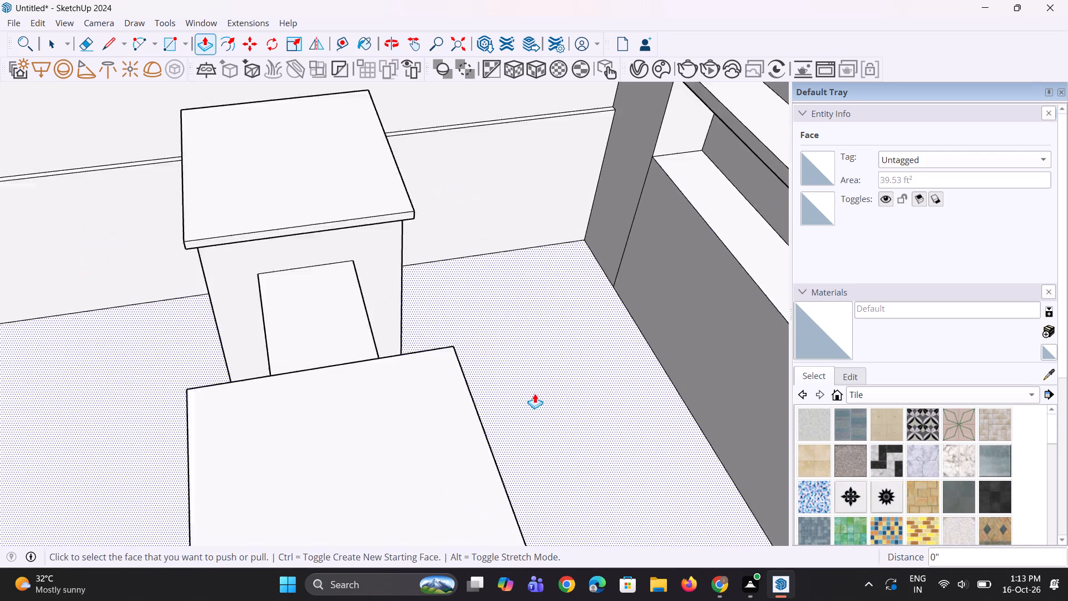
middle_click_drag(517, 386, 379, 338)
scroll(311, 311, "up", 3)
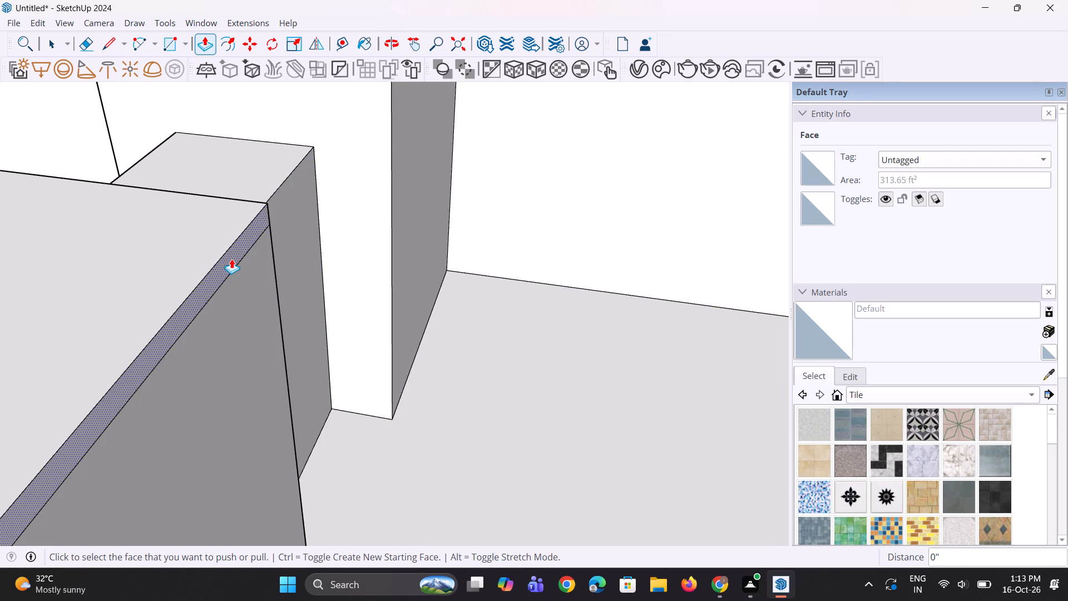
double_click(231, 259)
Push/Pull the top of the connecting piece between the blocks up about 5/8" as a separate slab.
scroll(509, 214, "down", 12)
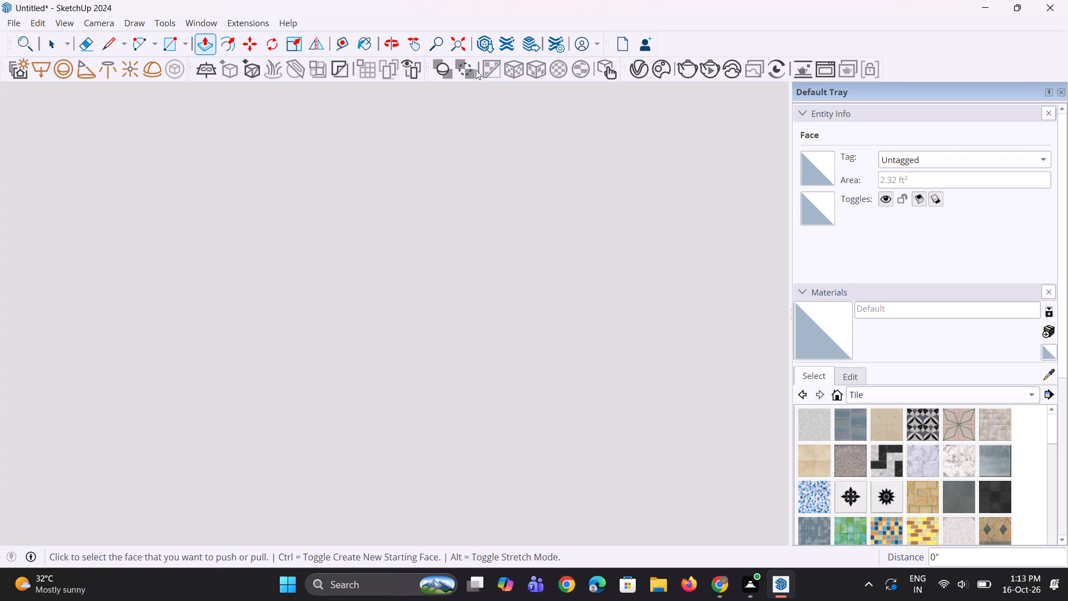
left_click(456, 40)
middle_click_drag(439, 239, 694, 324)
scroll(340, 189, "up", 3)
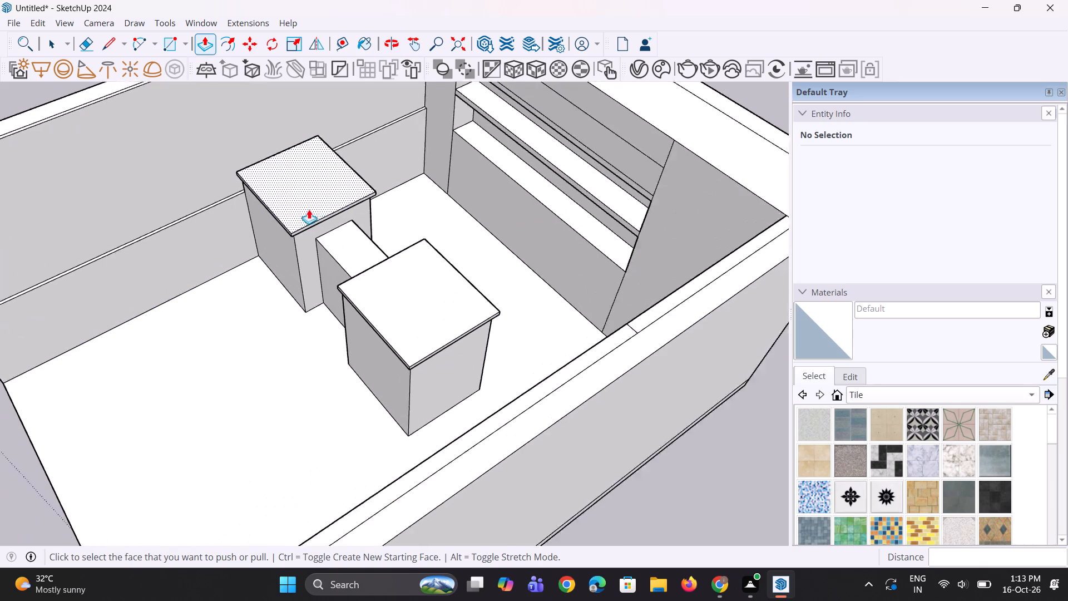
scroll(309, 209, "up", 8)
middle_click_drag(370, 229, 543, 145)
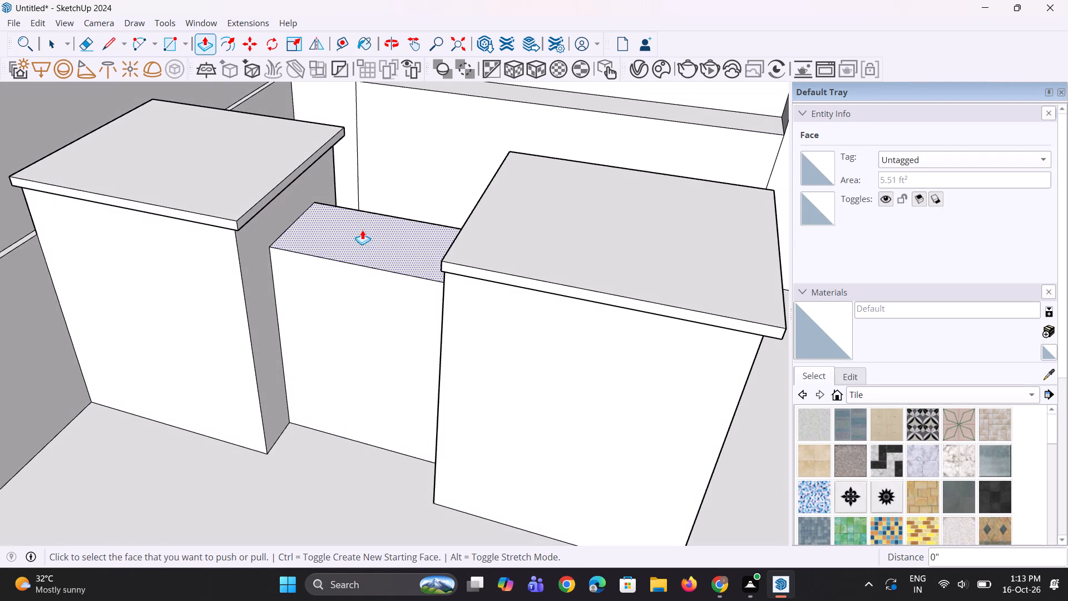
left_click(365, 235)
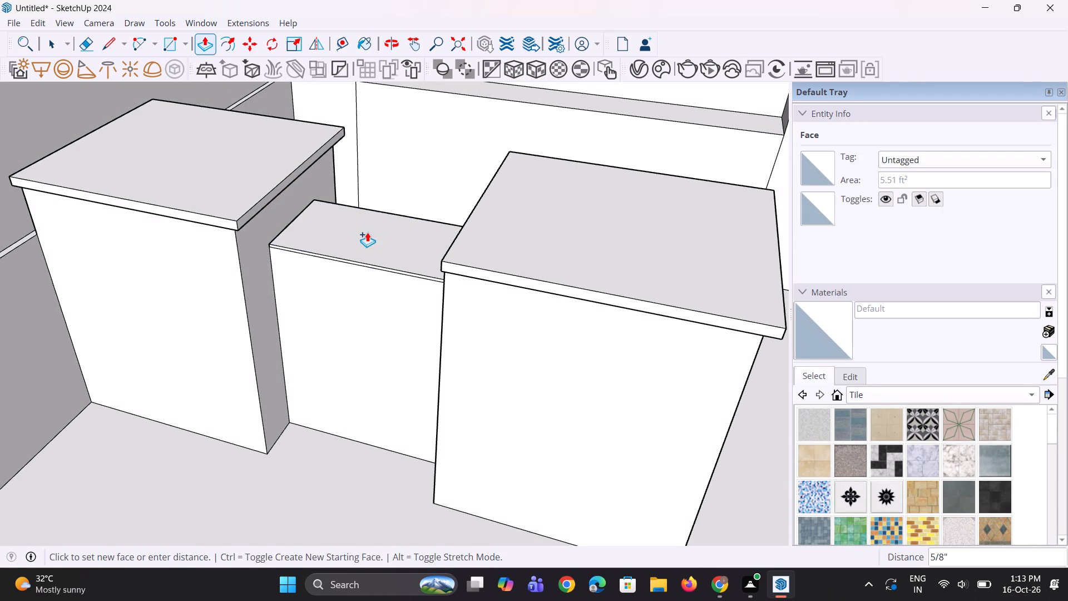
left_click(367, 232)
Push/Pull the front edge of the connecting piece's top slab outward by the same 5/8".
scroll(348, 251, "up", 7)
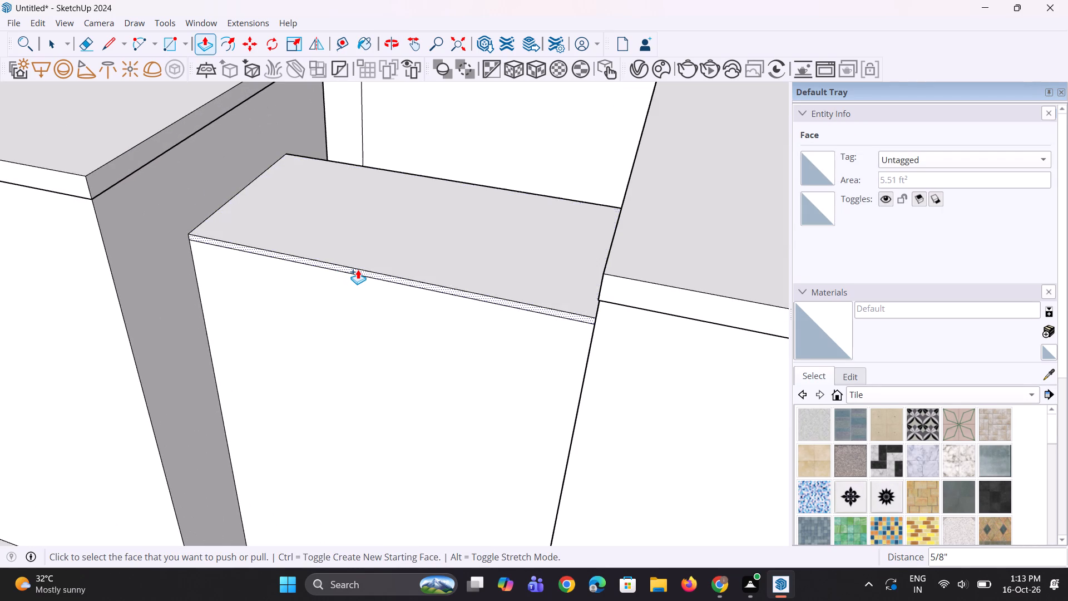
double_click(358, 269)
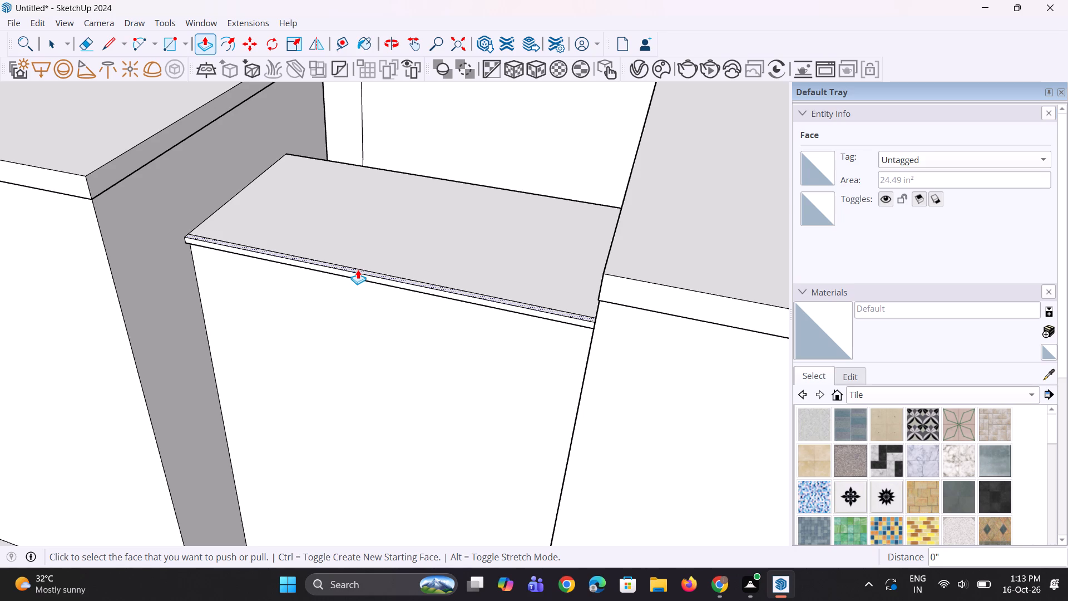
key("ctrl+z")
double_click(358, 269)
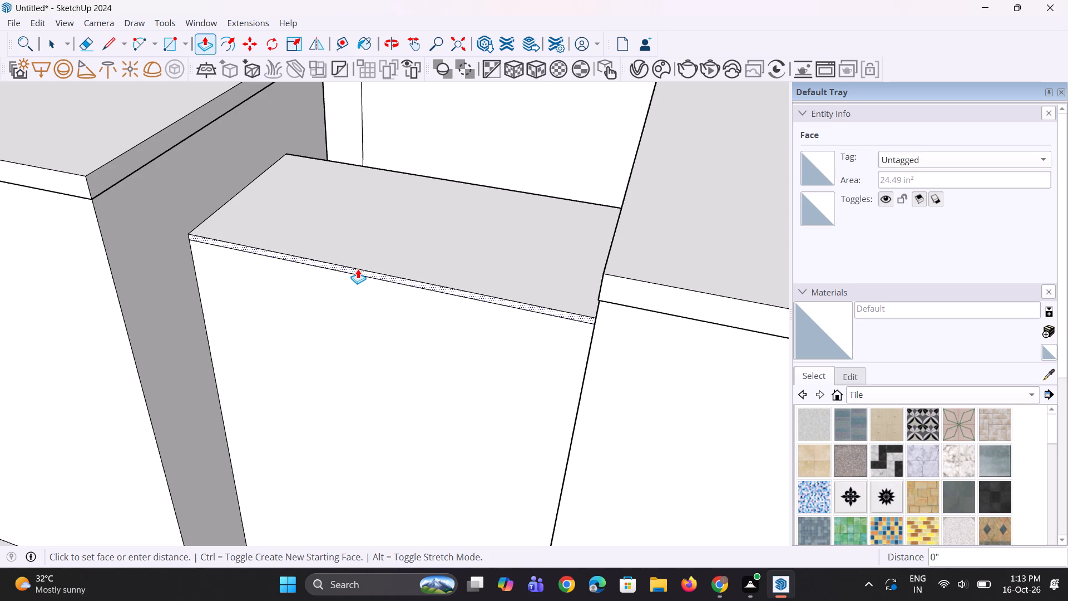
Repeat the 5/8" Push/Pull twice on the back edge of the connecting piece's top slab.
scroll(355, 267, "down", 6)
middle_click_drag(412, 220, 0, 250)
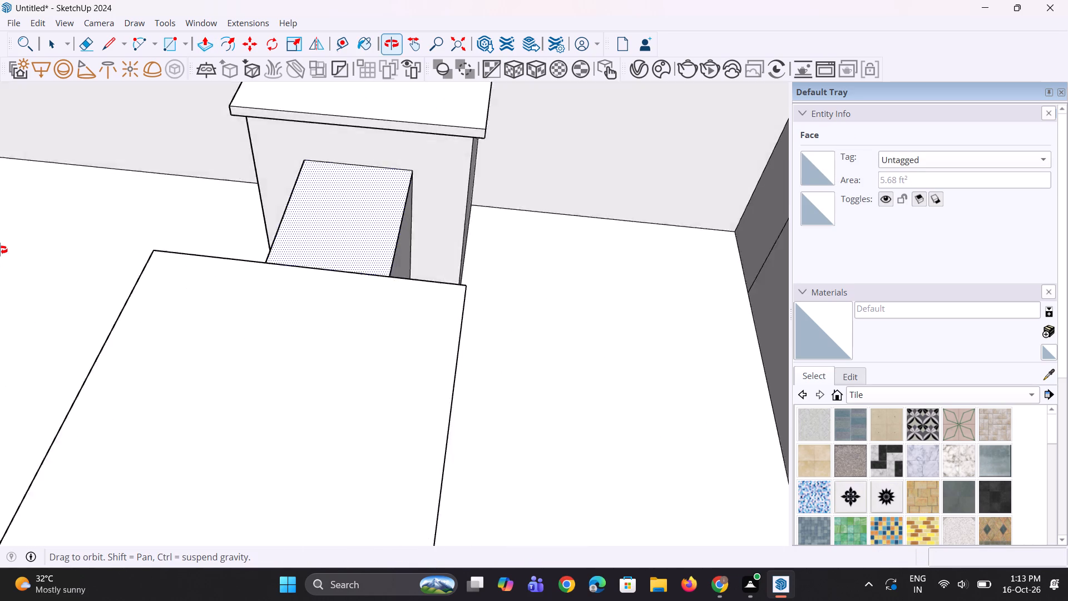
middle_click_drag(0, 250, 0, 248)
scroll(460, 214, "up", 6)
scroll(373, 184, "up", 8)
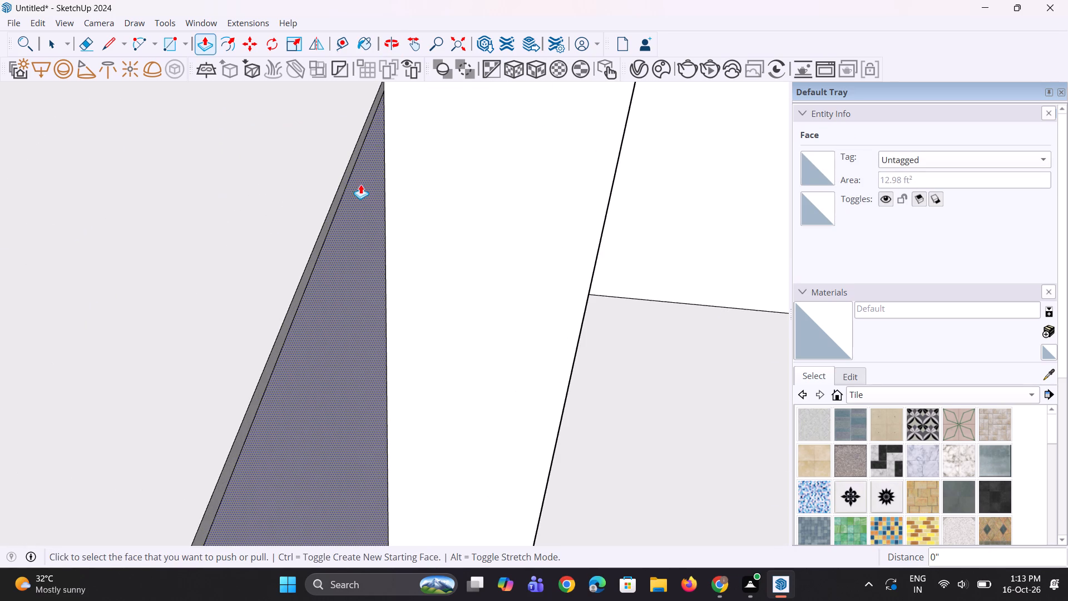
double_click(340, 193)
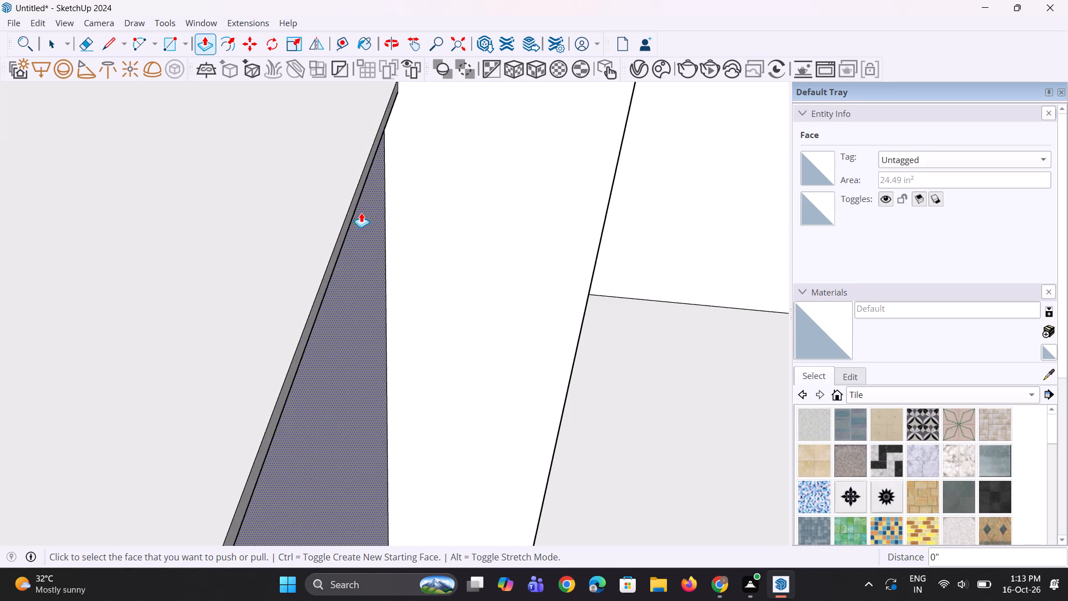
double_click(355, 209)
Extend the front edge of the connecting piece's top slab outward by another 5/8".
scroll(414, 236, "down", 11)
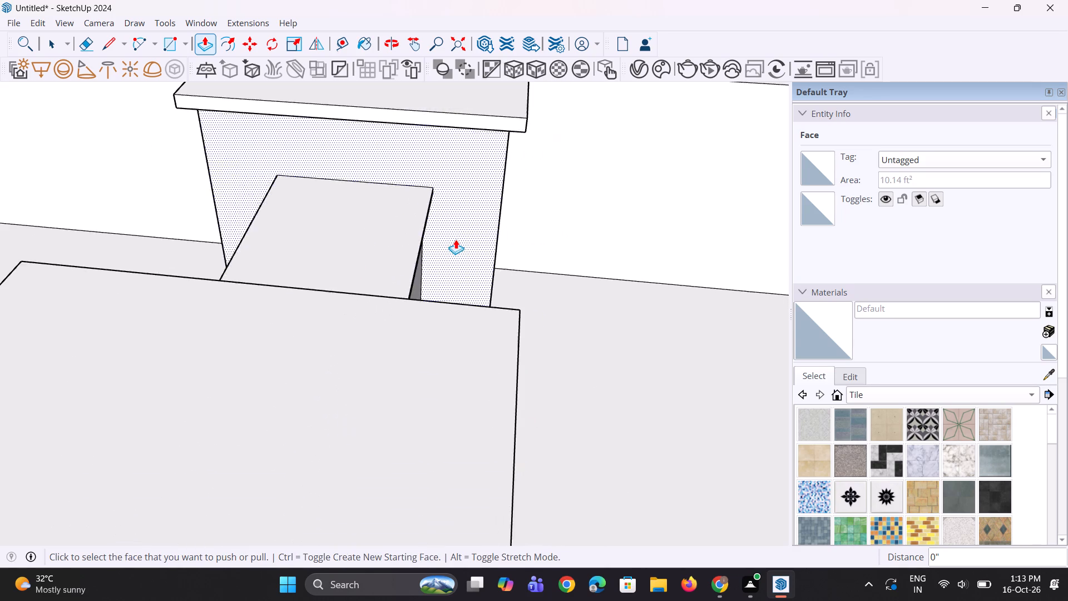
middle_click_drag(200, 257, 629, 279)
scroll(311, 382, "up", 7)
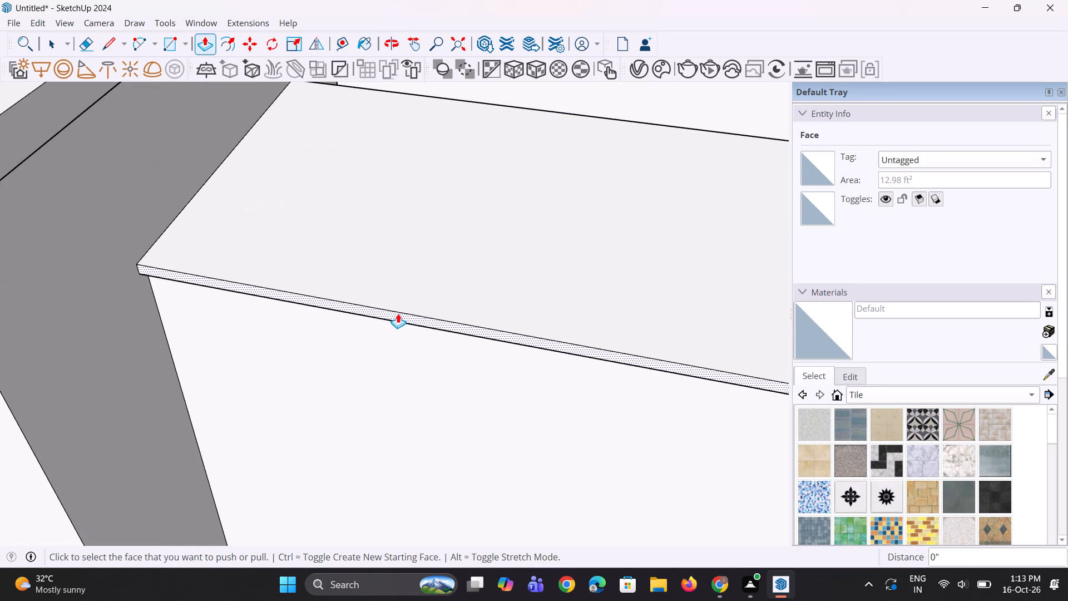
double_click(398, 313)
scroll(293, 394, "down", 6)
middle_click_drag(379, 367, 457, 314)
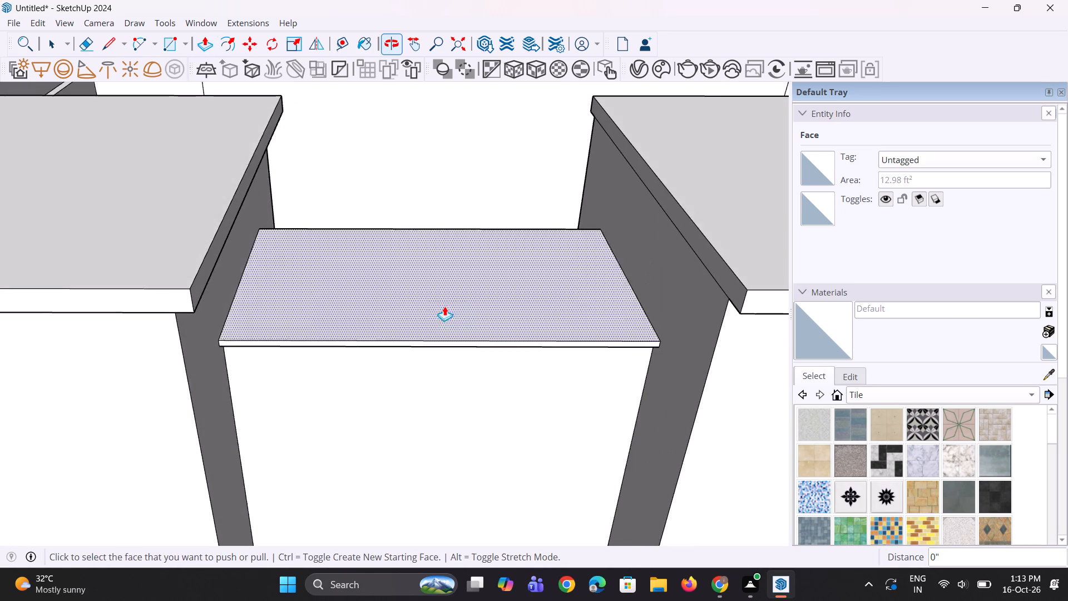
scroll(439, 309, "down", 11)
middle_click_drag(489, 334, 441, 220)
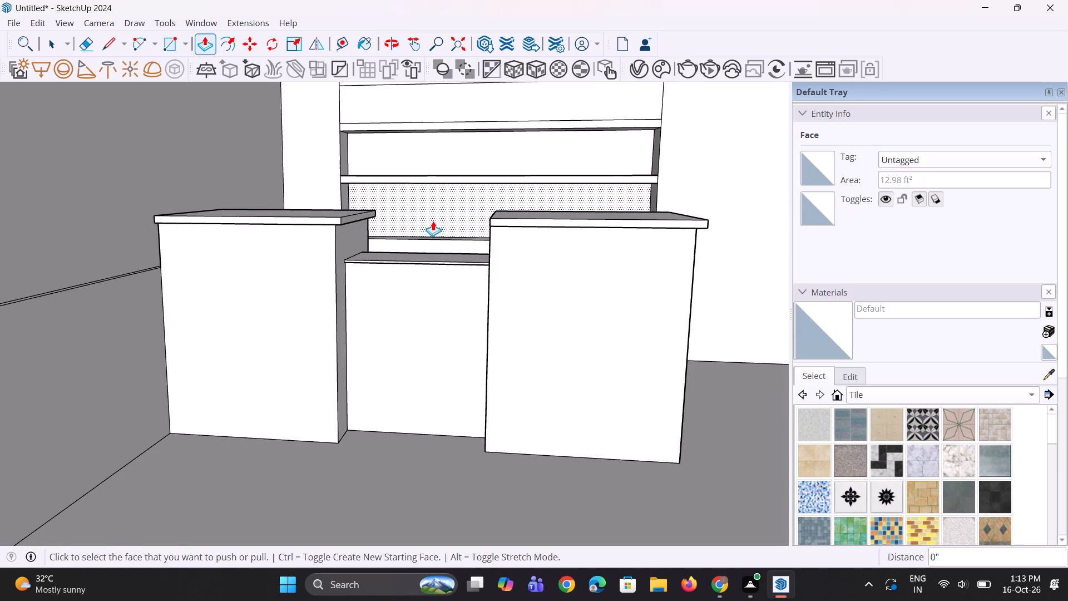
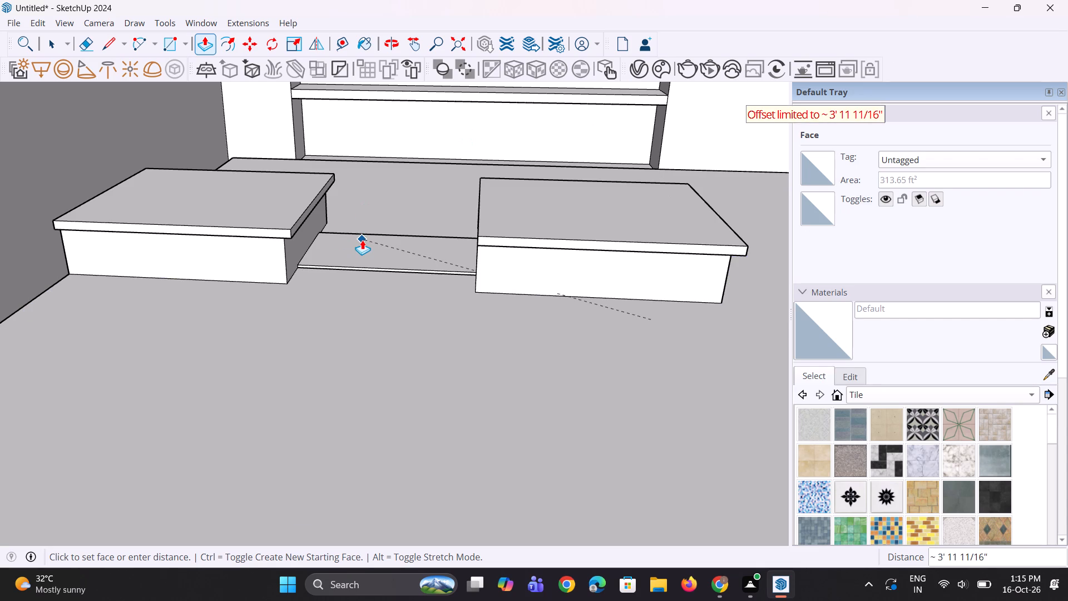
Push/Pull the inner side edge of the right counter block's top slab about 1 1/2" out over the connecting piece.
key("Escape")
scroll(424, 230, "up", 7)
middle_click_drag(537, 233, 539, 234)
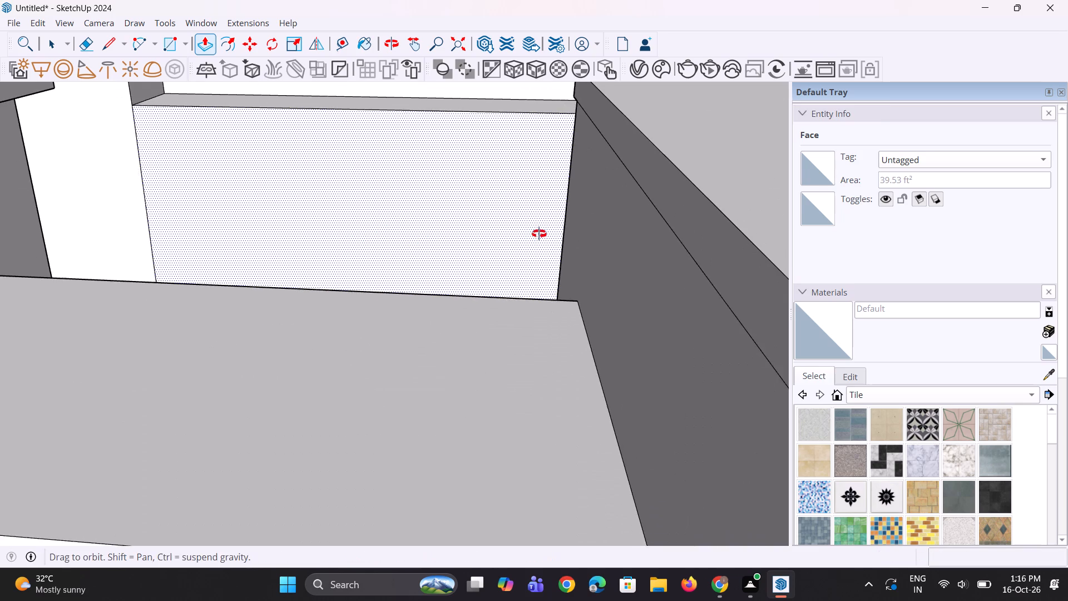
middle_click_drag(539, 234, 536, 228)
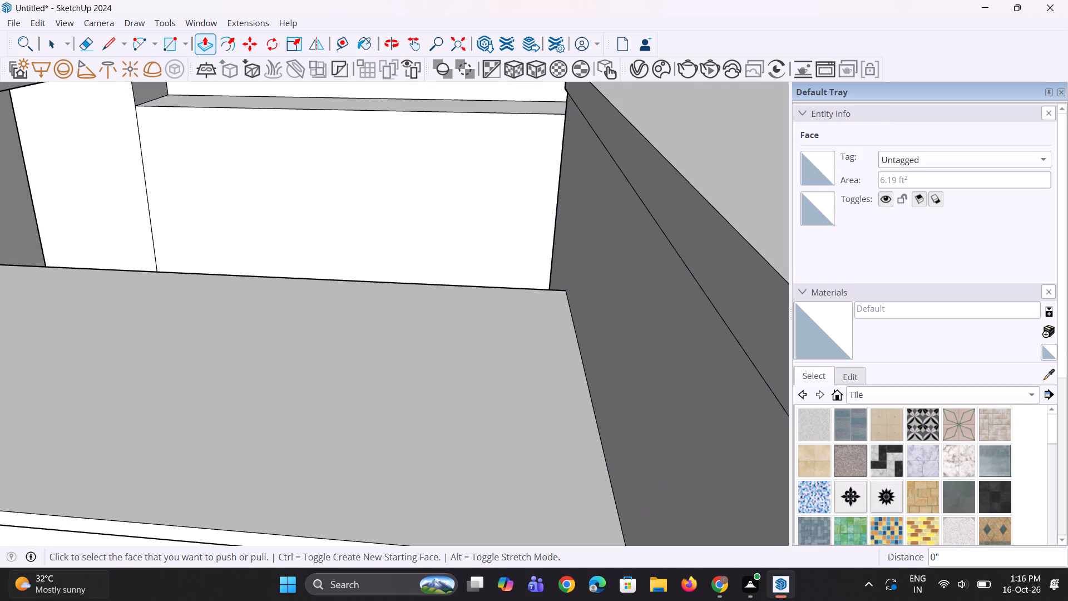
scroll(0, 600, "down", 9)
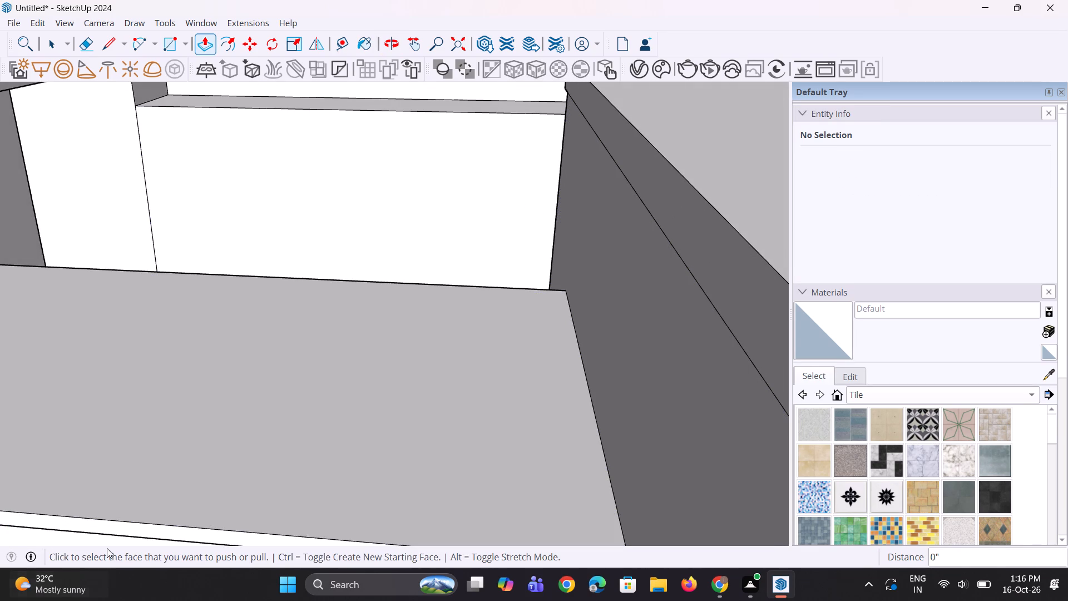
scroll(263, 464, "down", 4)
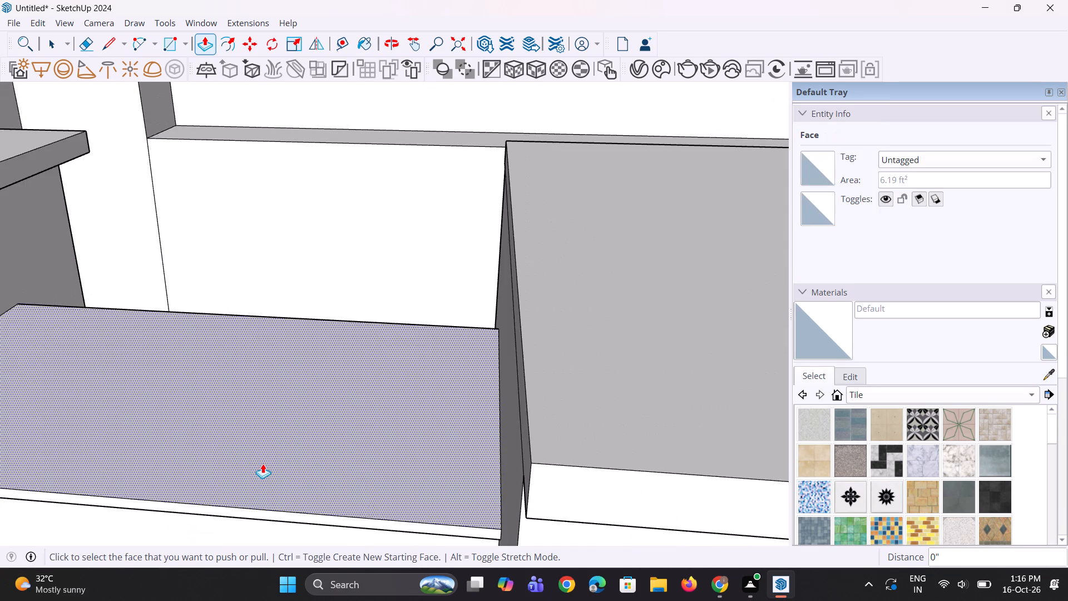
scroll(263, 464, "down", 5)
middle_click_drag(284, 495, 381, 440)
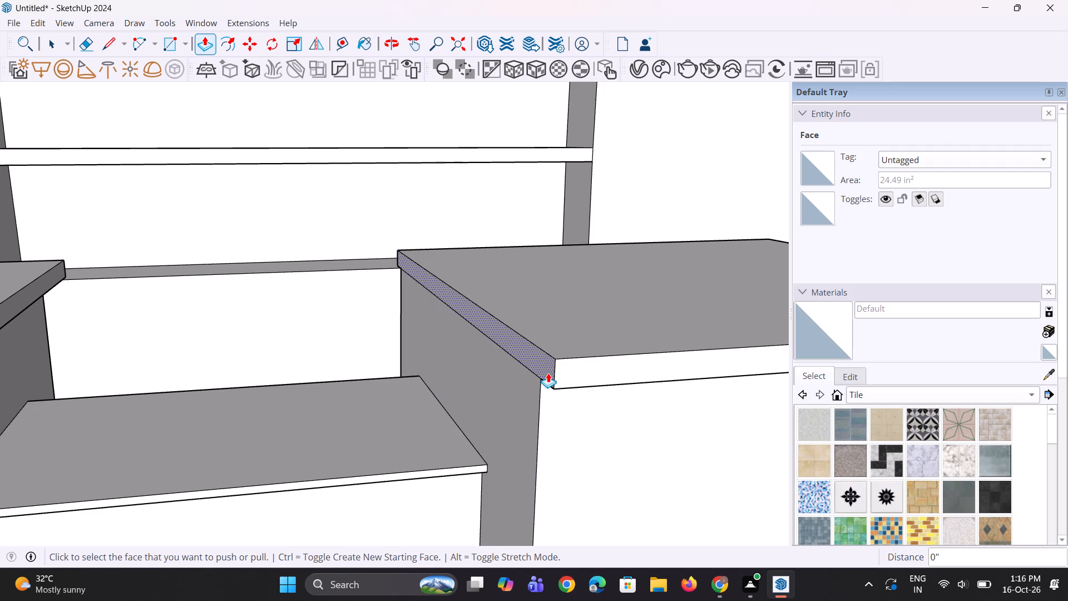
left_click(548, 373)
left_click(527, 394)
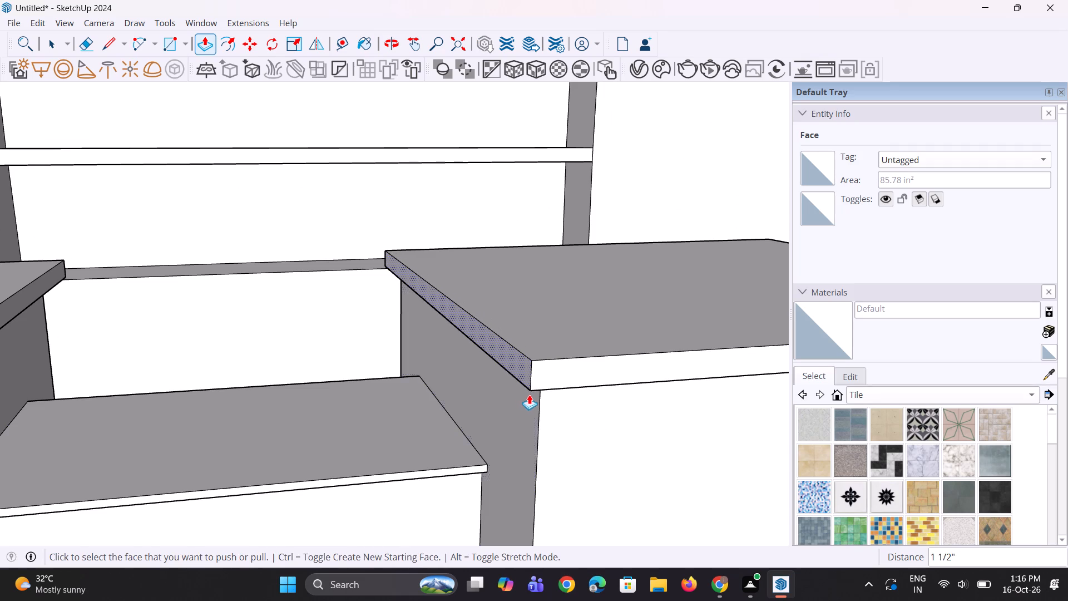
Extend the same inner side edge of the right block's top slab by another 7/16".
scroll(536, 378, "down", 5)
middle_click_drag(451, 455, 426, 377)
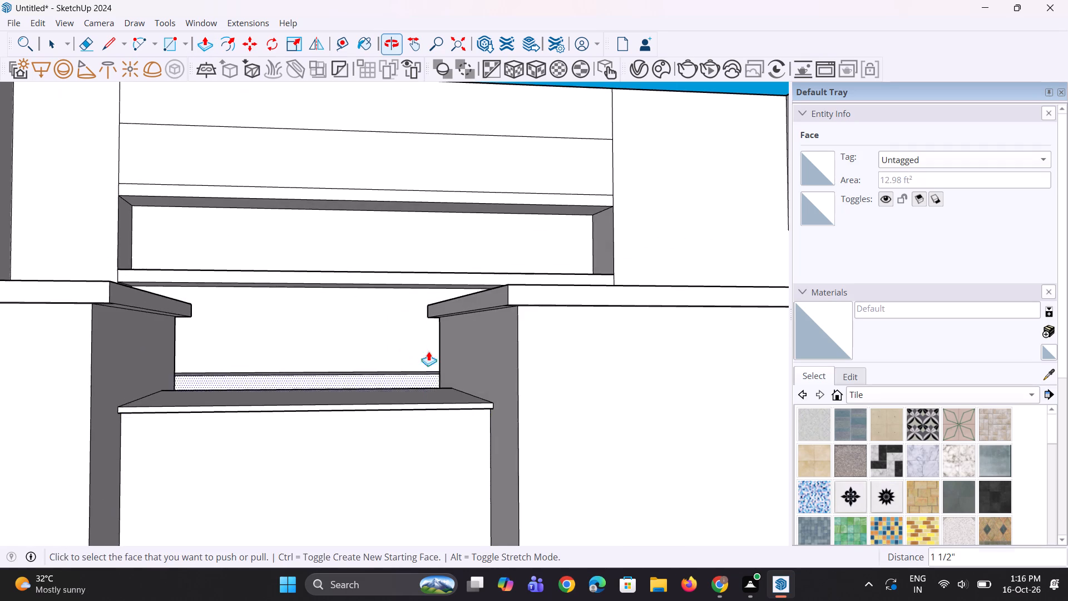
scroll(439, 314, "up", 2)
left_click(497, 305)
left_click(492, 304)
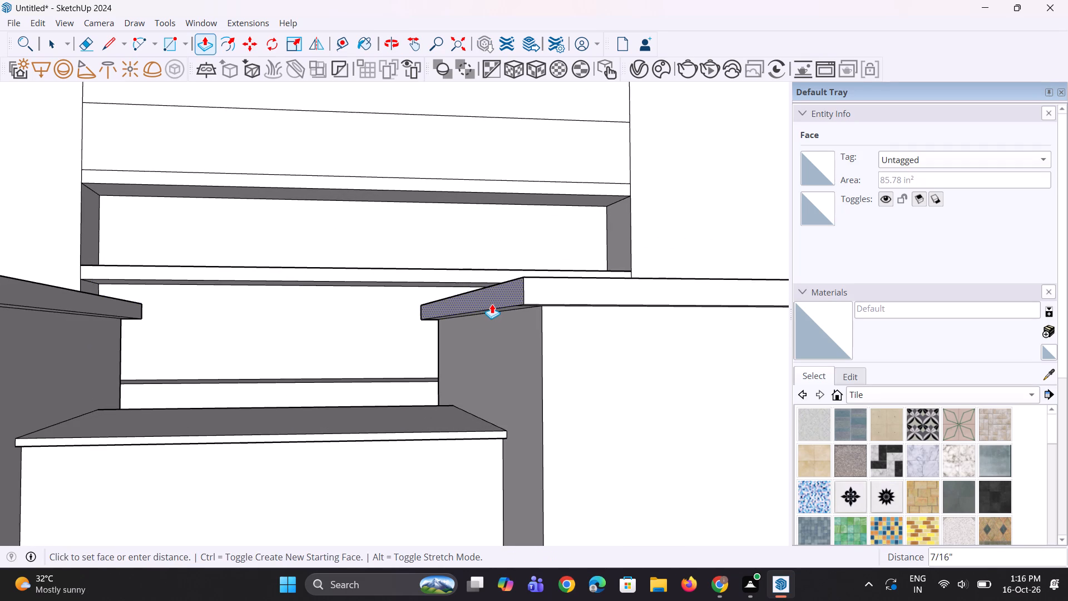
Examine the counter, back-wall shelves and both side walls from outside and inside the cafe.
scroll(491, 312, "down", 5)
middle_click_drag(498, 337, 476, 385)
scroll(488, 387, "down", 9)
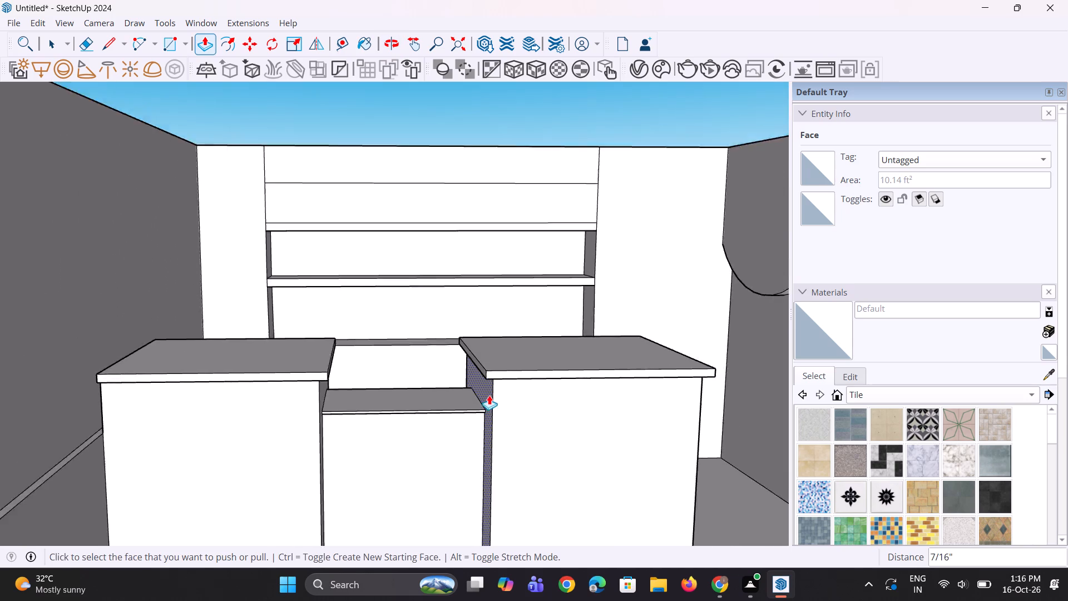
scroll(489, 395, "down", 2)
middle_click_drag(481, 398, 474, 441)
scroll(470, 421, "down", 10)
middle_click_drag(560, 401, 746, 273)
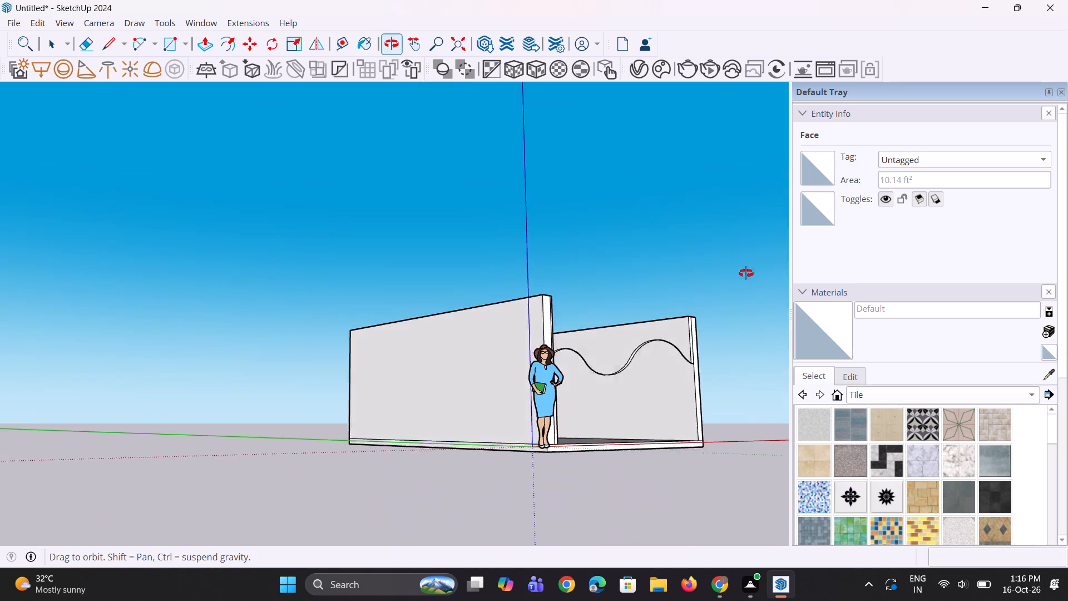
middle_click_drag(746, 273, 594, 371)
scroll(566, 298, "up", 5)
scroll(563, 334, "down", 1)
scroll(558, 353, "up", 3)
middle_click_drag(583, 351, 601, 339)
scroll(597, 343, "up", 1)
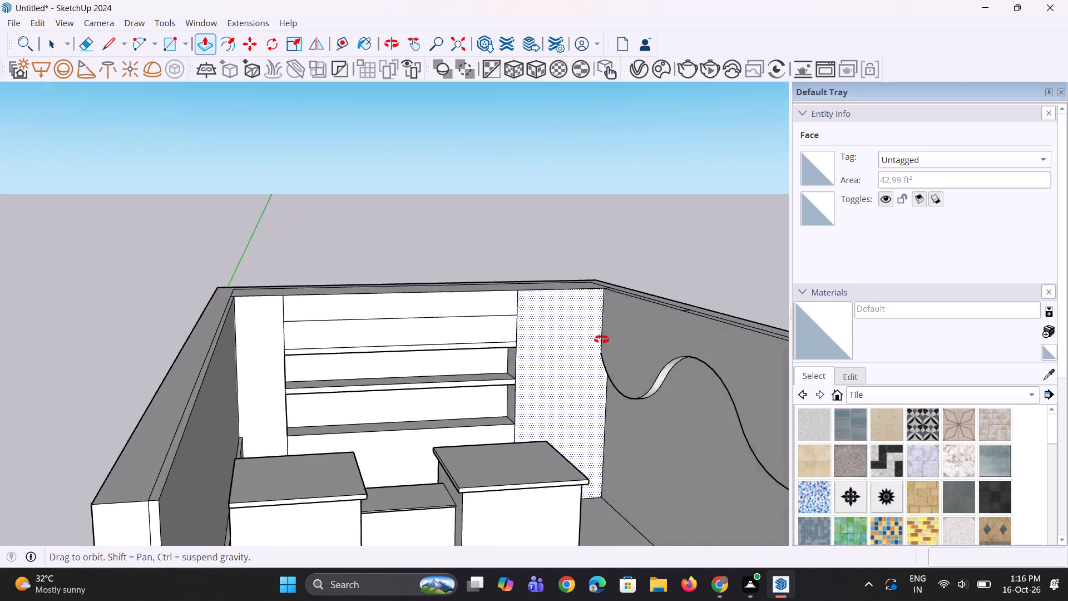
middle_click_drag(601, 339, 551, 366)
scroll(556, 367, "down", 7)
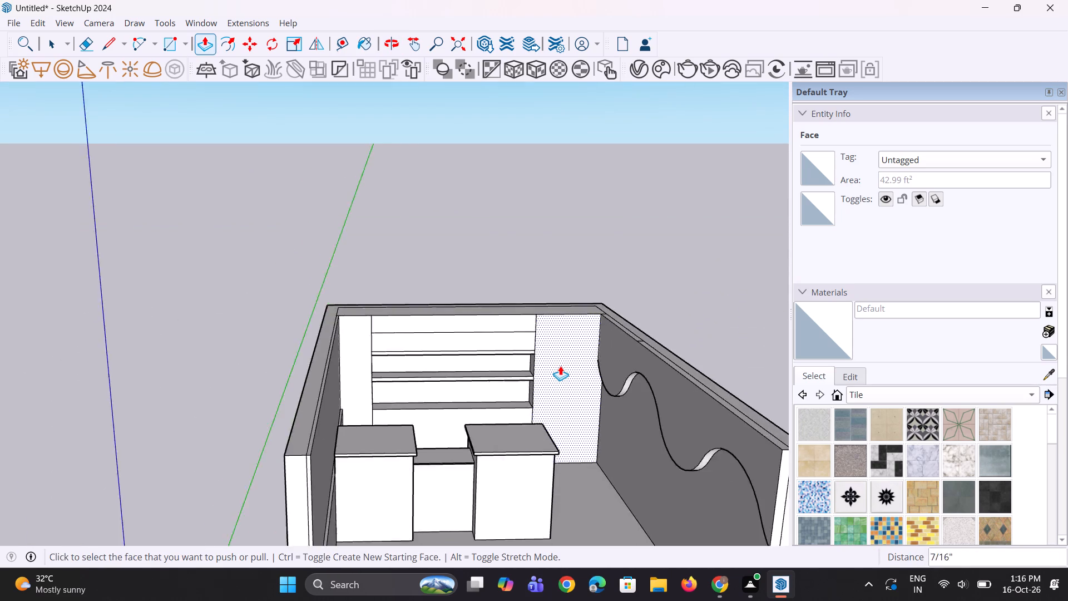
scroll(560, 366, "down", 10)
middle_click_drag(575, 411, 393, 386)
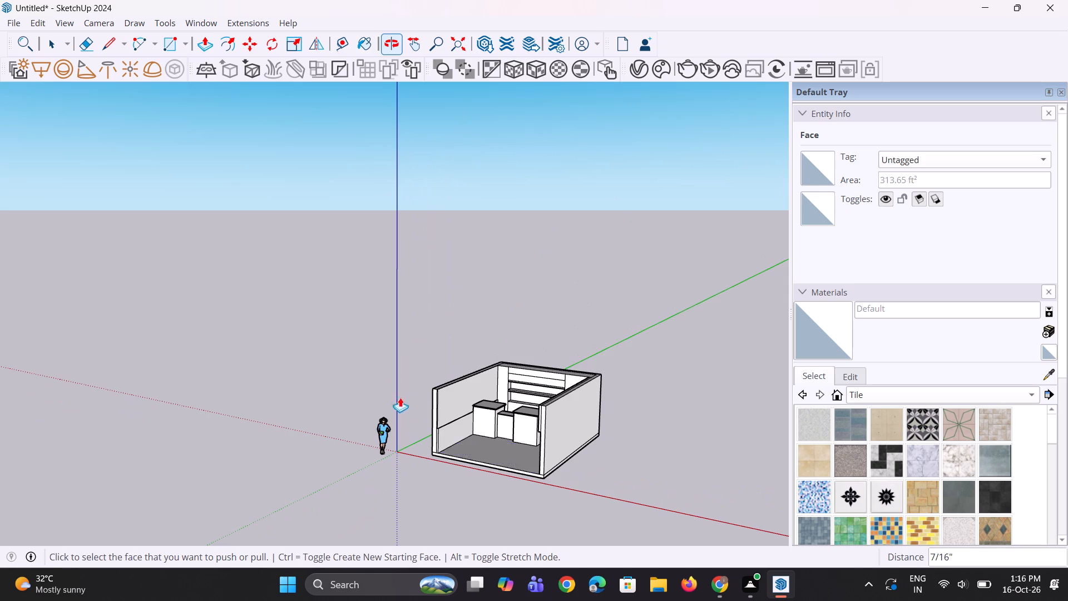
scroll(412, 422, "up", 14)
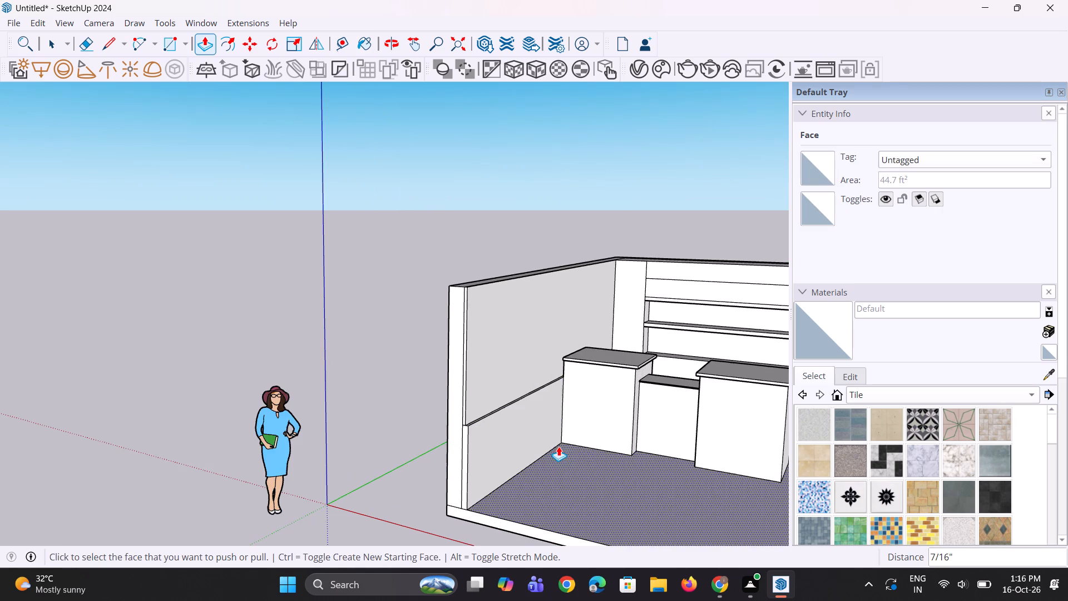
middle_click_drag(638, 454, 500, 444)
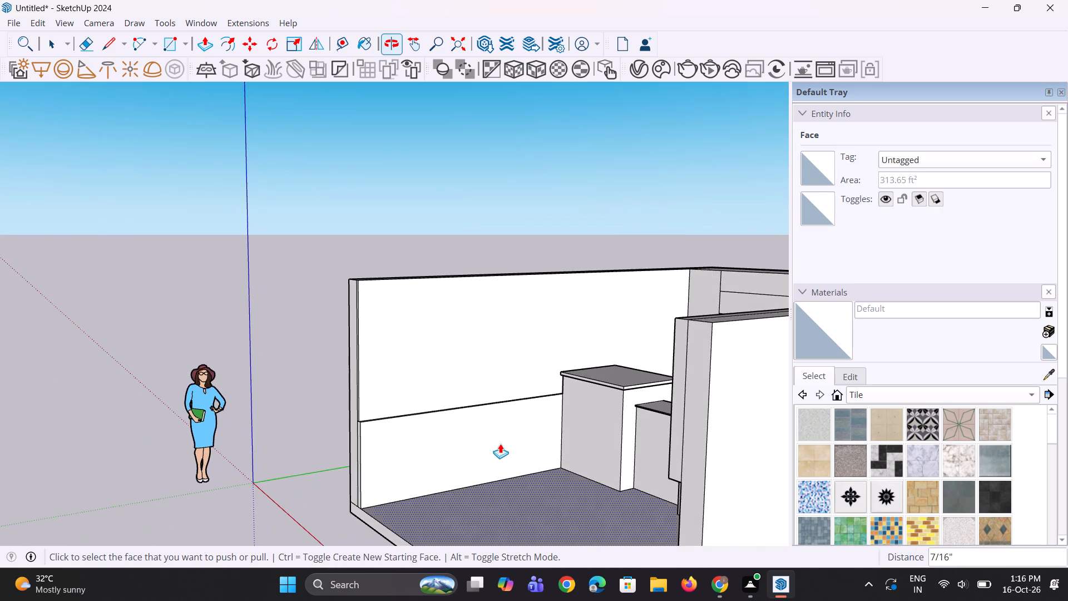
scroll(486, 371, "up", 2)
scroll(486, 372, "down", 3)
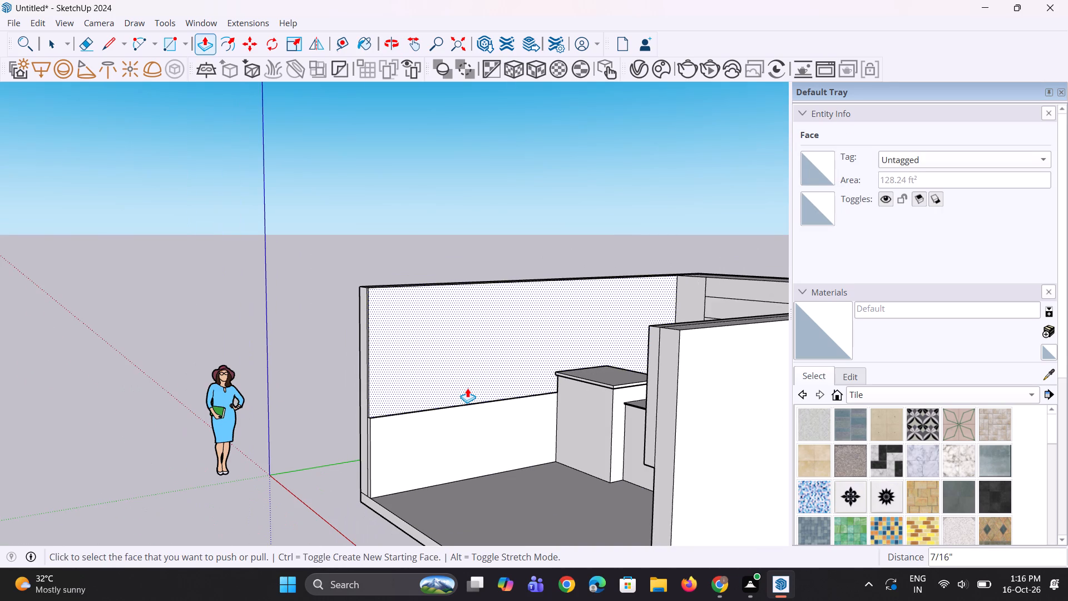
Draw a circle with a radius of about 1' 6 1/8" on the upper part of the side wall opposite the wavy one.
key("c")
scroll(516, 376, "up", 2)
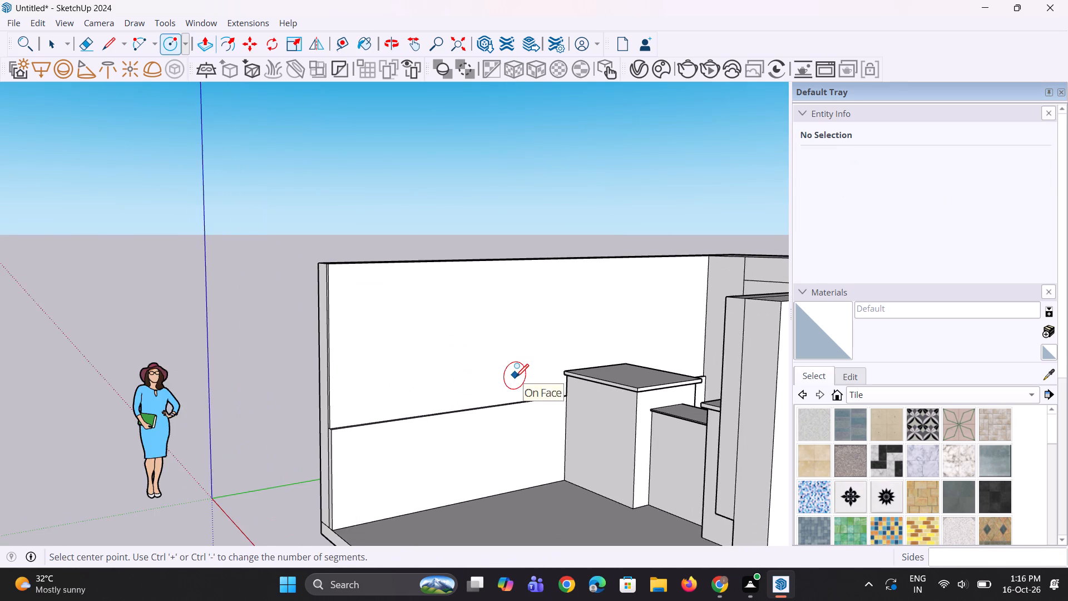
scroll(518, 375, "up", 2)
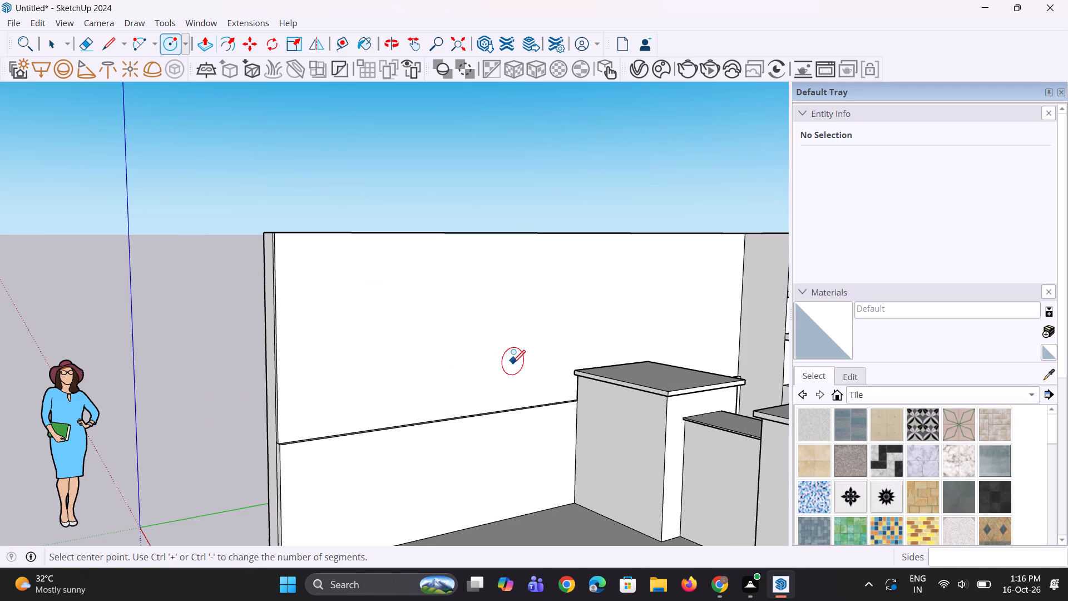
left_click(508, 365)
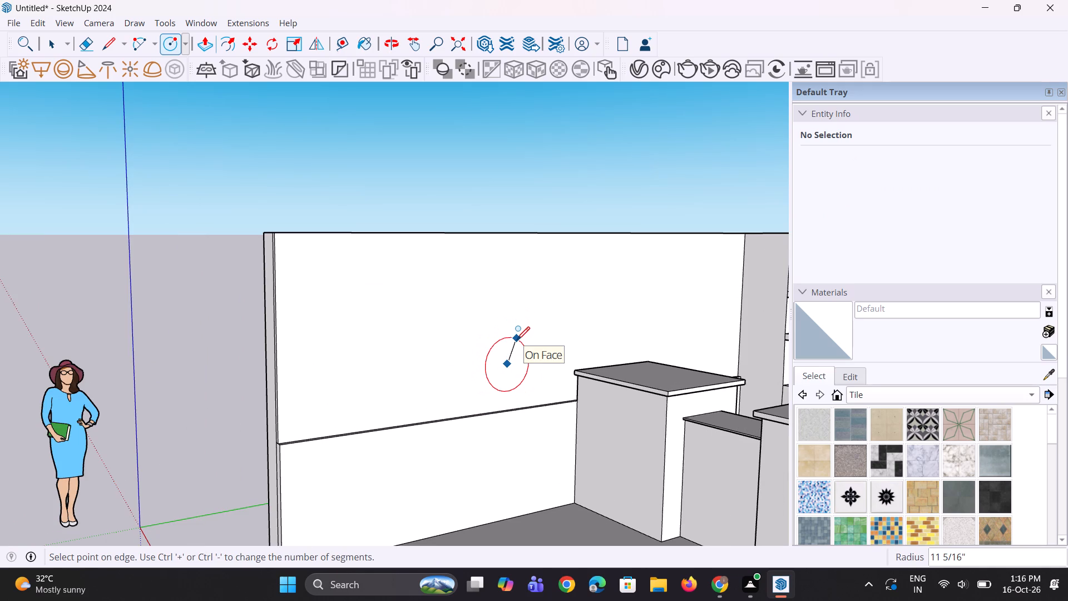
key("Escape")
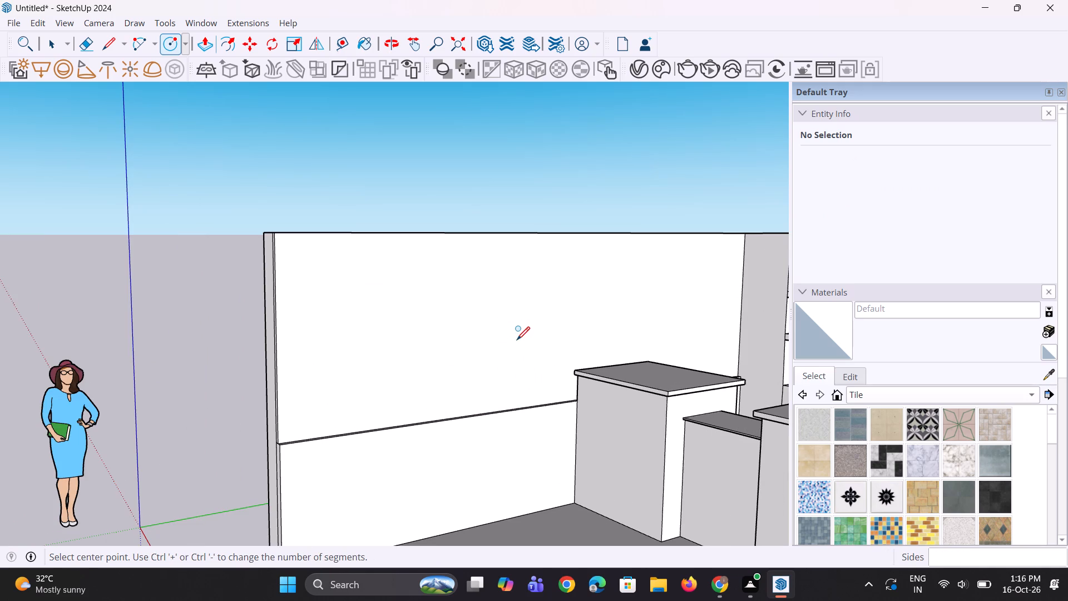
scroll(517, 342, "up", 1)
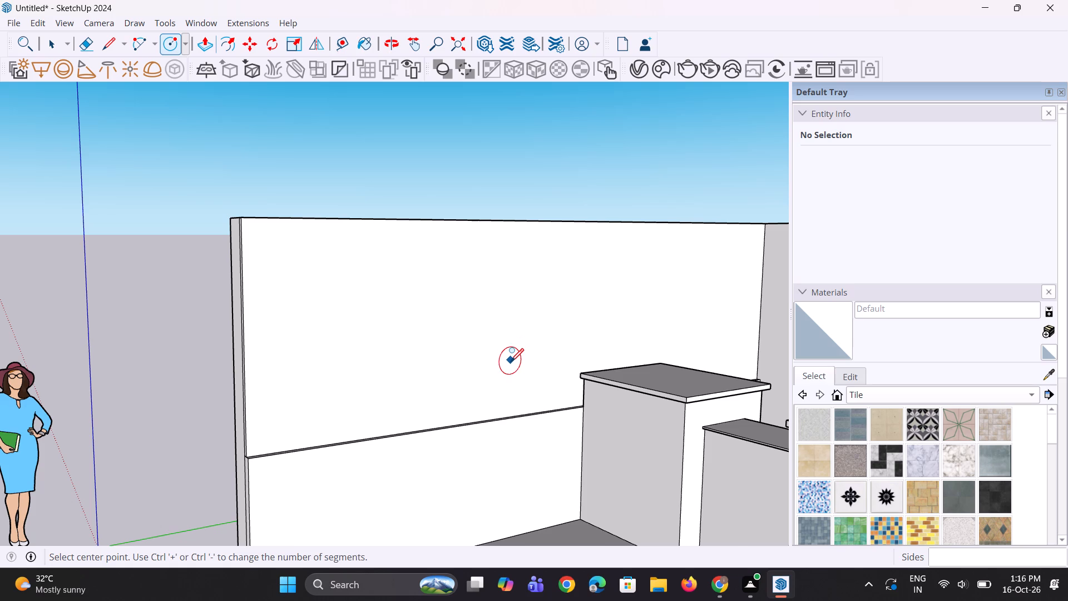
scroll(547, 338, "down", 3)
middle_click(567, 376)
scroll(528, 379, "up", 5)
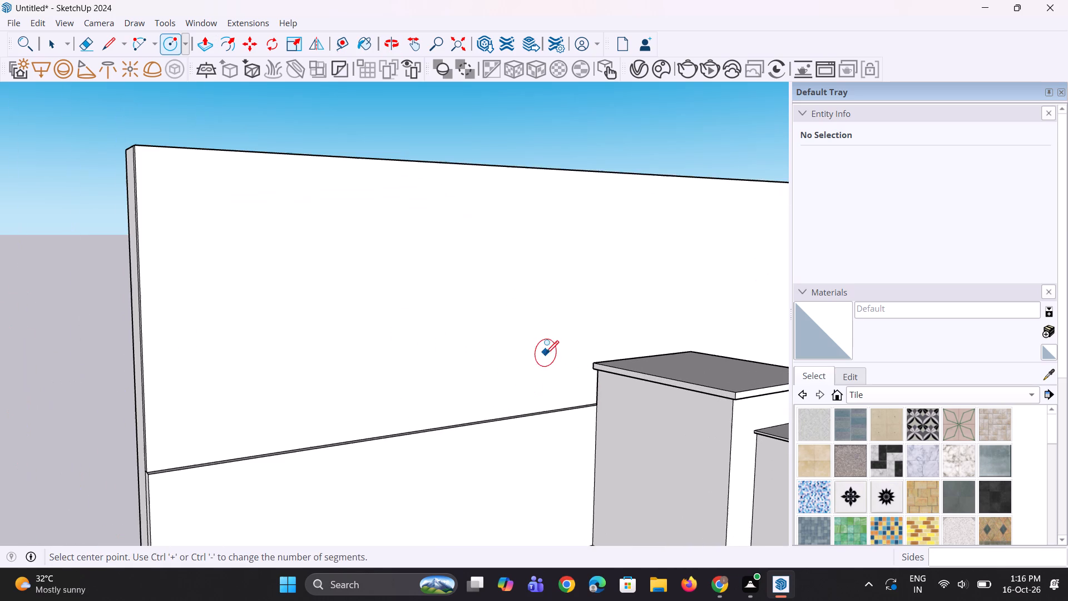
left_click(503, 320)
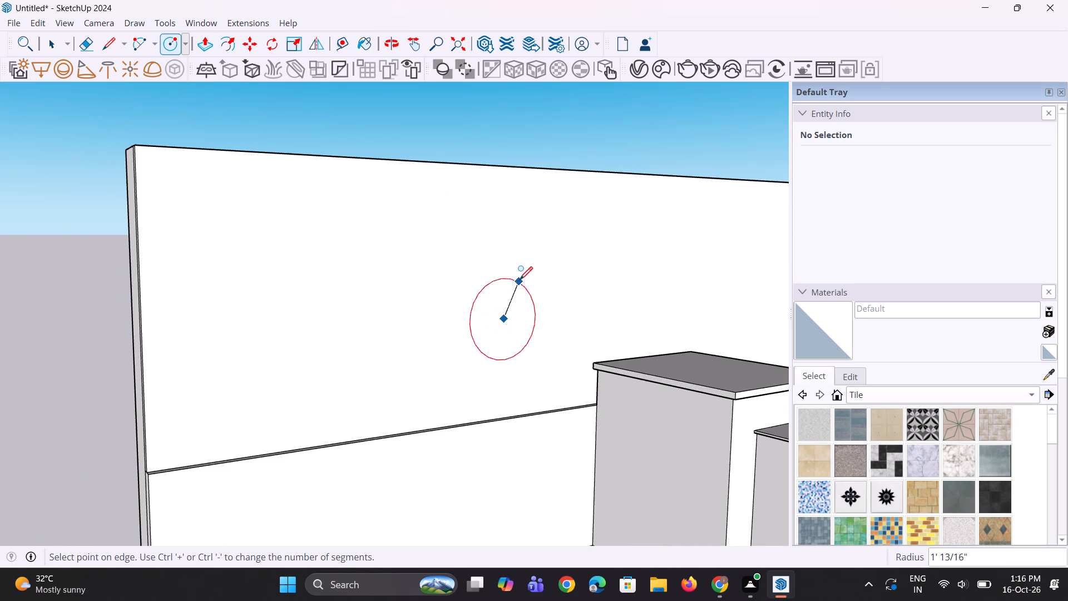
left_click(522, 261)
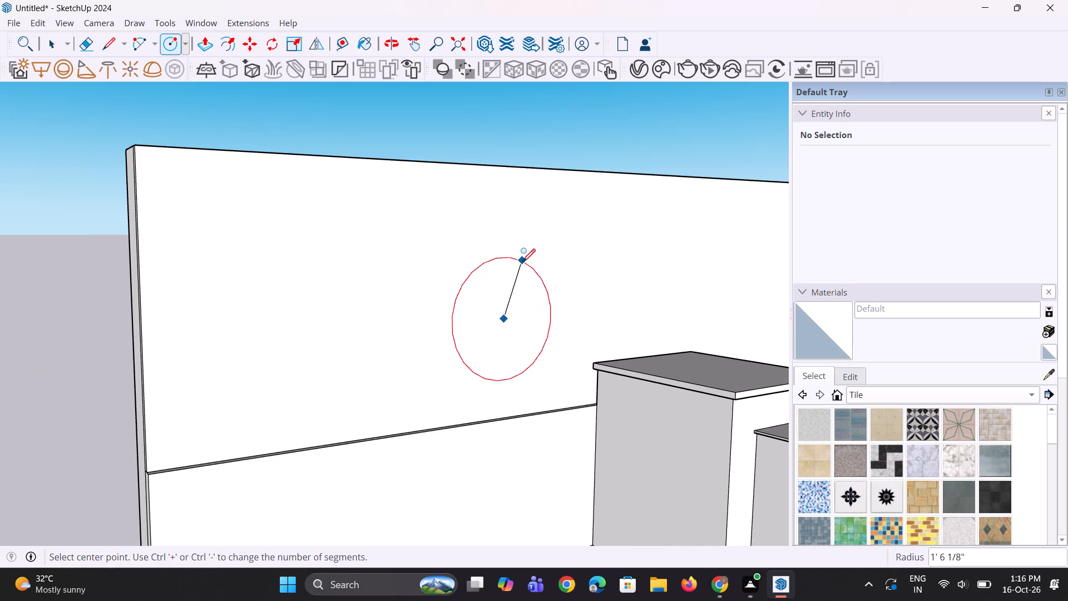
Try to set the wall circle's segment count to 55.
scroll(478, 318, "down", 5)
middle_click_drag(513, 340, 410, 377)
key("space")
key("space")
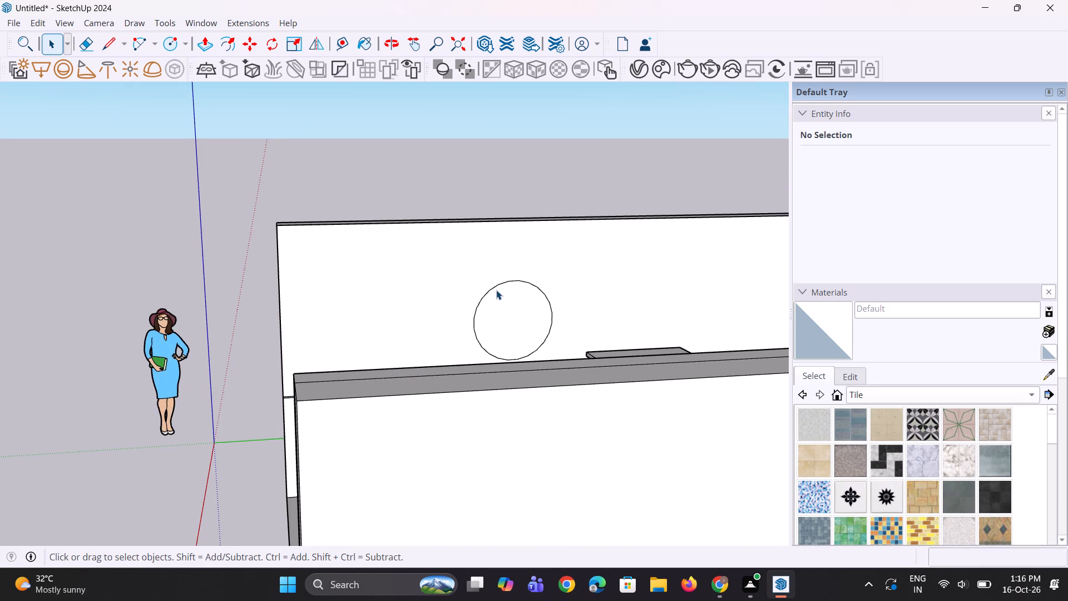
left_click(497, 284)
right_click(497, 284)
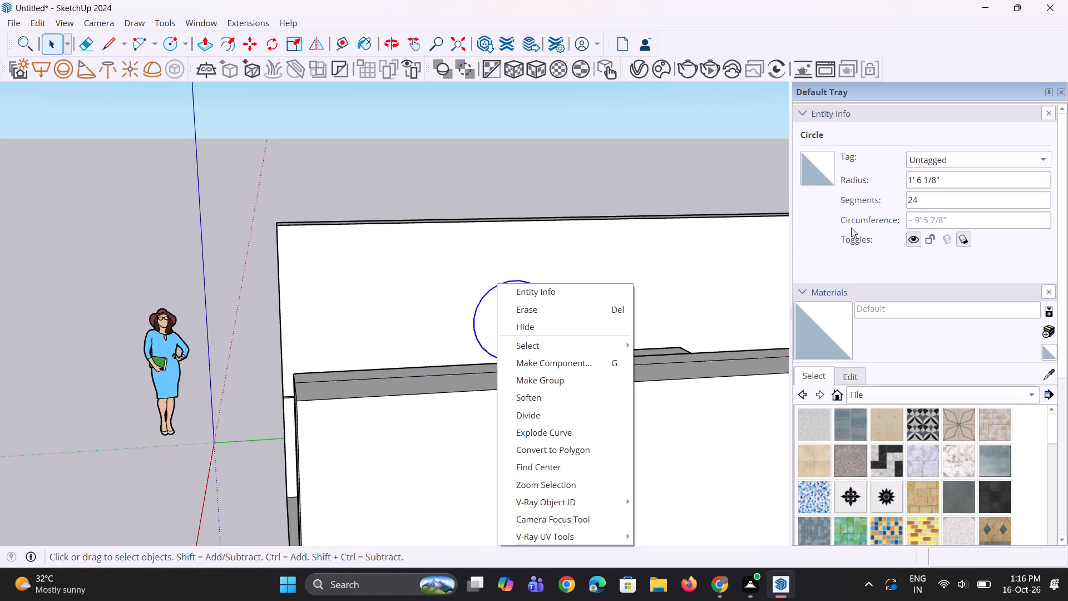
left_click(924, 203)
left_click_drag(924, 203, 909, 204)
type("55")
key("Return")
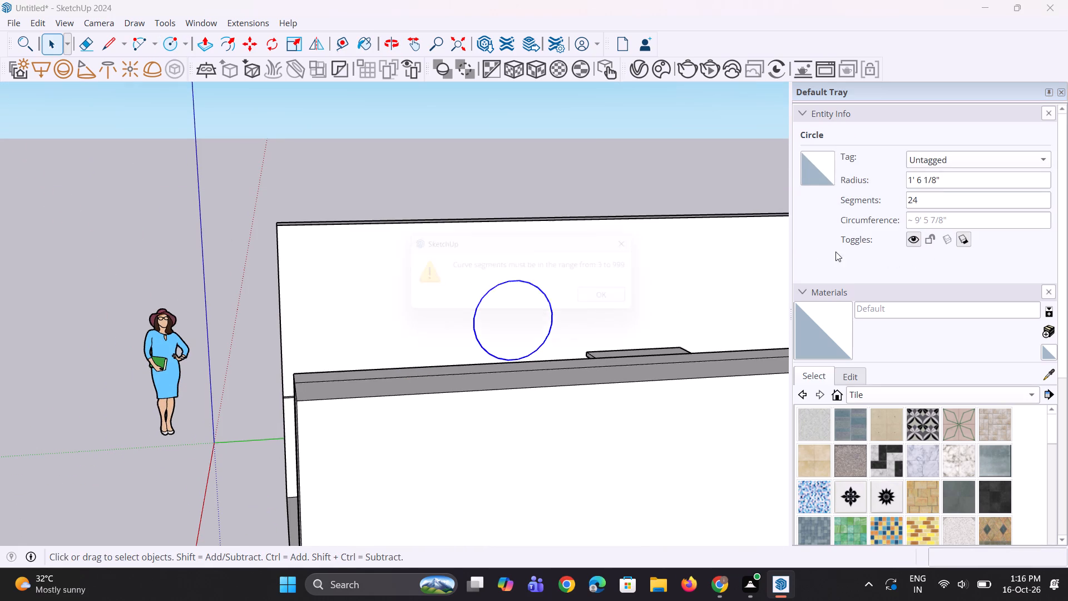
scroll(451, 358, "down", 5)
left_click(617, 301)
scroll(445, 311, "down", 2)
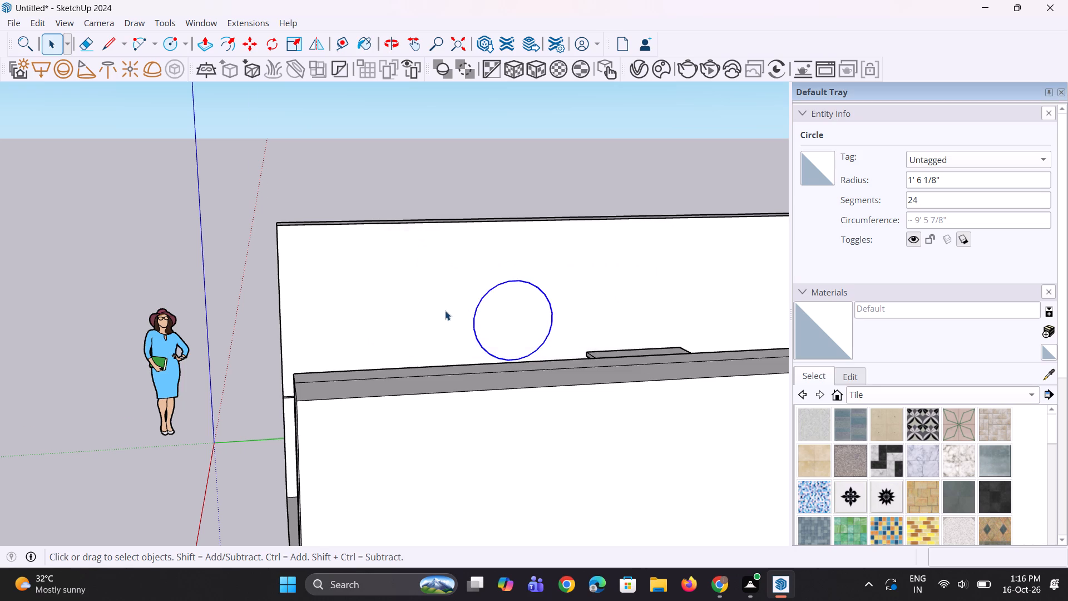
Set the selected wall circle's segment count to 55.
scroll(445, 311, "down", 3)
middle_click_drag(452, 320, 515, 339)
left_click(920, 200)
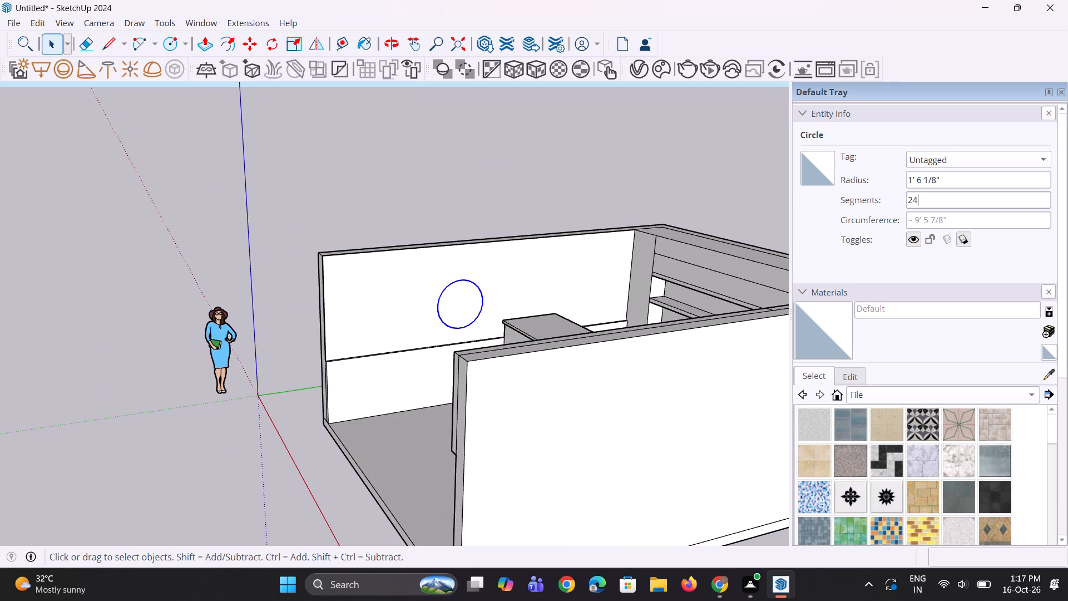
key("BackSpace")
key("BackSpace")
key("BackSpace")
type("55")
key("Return")
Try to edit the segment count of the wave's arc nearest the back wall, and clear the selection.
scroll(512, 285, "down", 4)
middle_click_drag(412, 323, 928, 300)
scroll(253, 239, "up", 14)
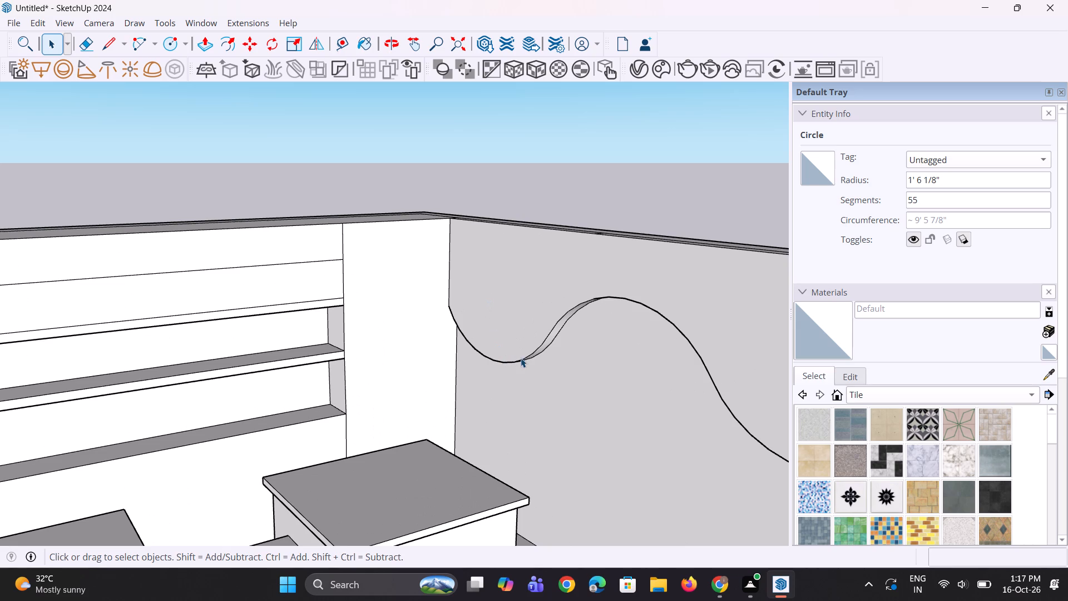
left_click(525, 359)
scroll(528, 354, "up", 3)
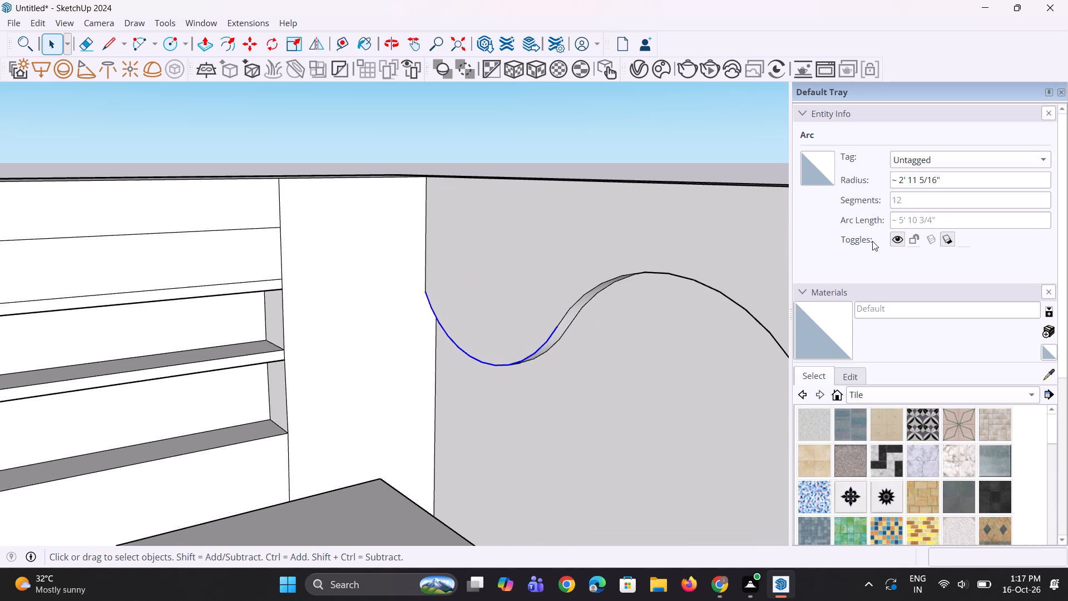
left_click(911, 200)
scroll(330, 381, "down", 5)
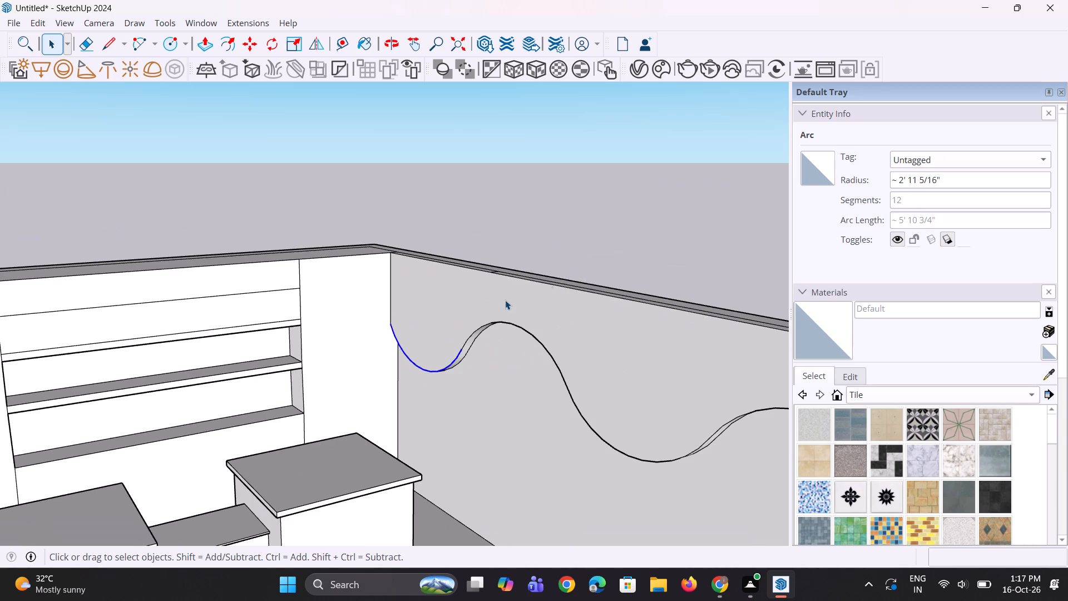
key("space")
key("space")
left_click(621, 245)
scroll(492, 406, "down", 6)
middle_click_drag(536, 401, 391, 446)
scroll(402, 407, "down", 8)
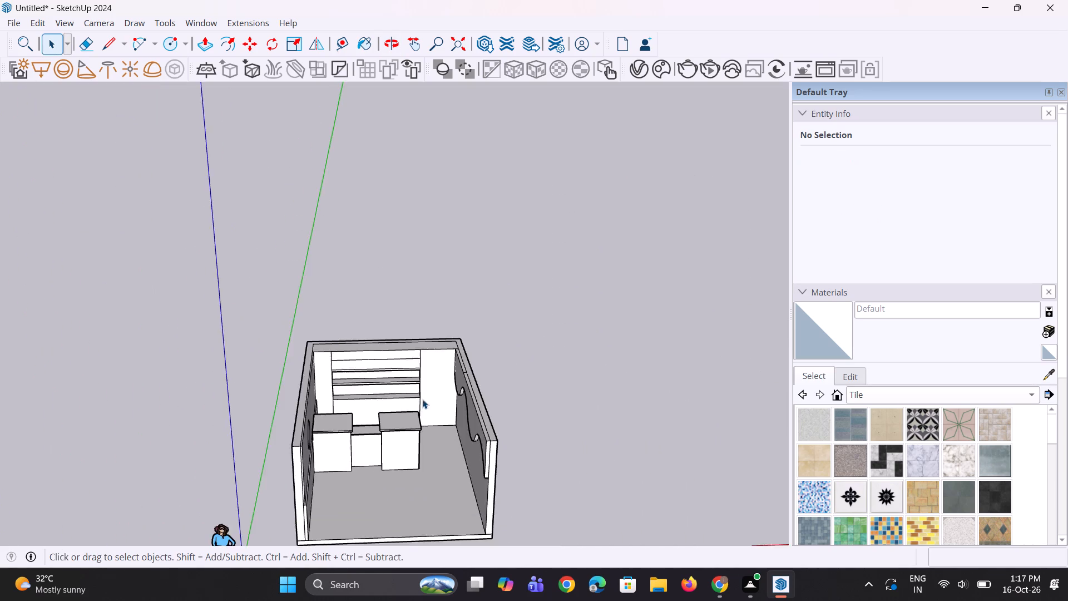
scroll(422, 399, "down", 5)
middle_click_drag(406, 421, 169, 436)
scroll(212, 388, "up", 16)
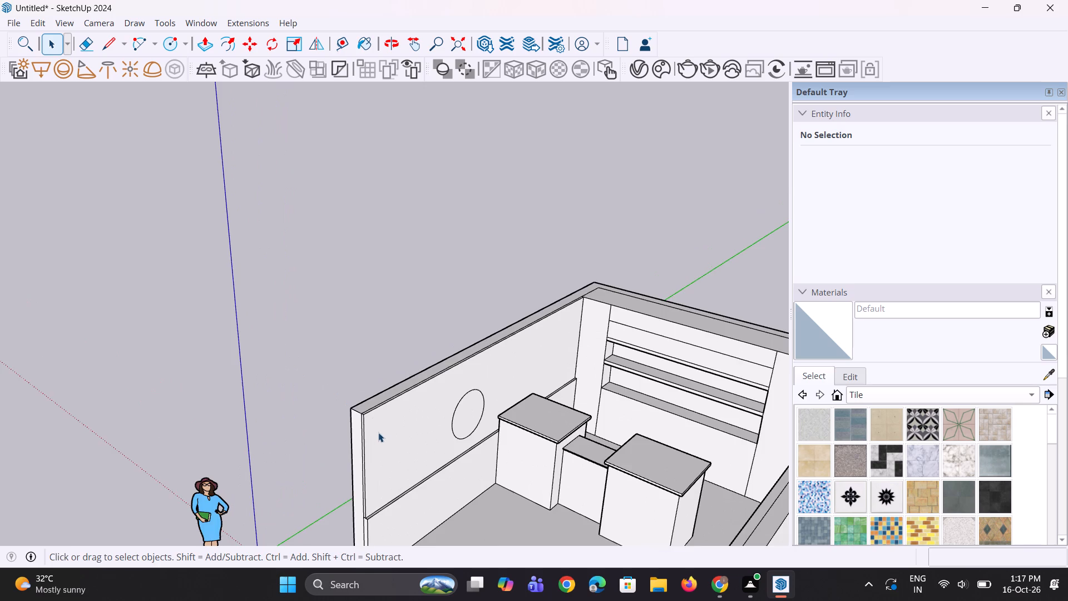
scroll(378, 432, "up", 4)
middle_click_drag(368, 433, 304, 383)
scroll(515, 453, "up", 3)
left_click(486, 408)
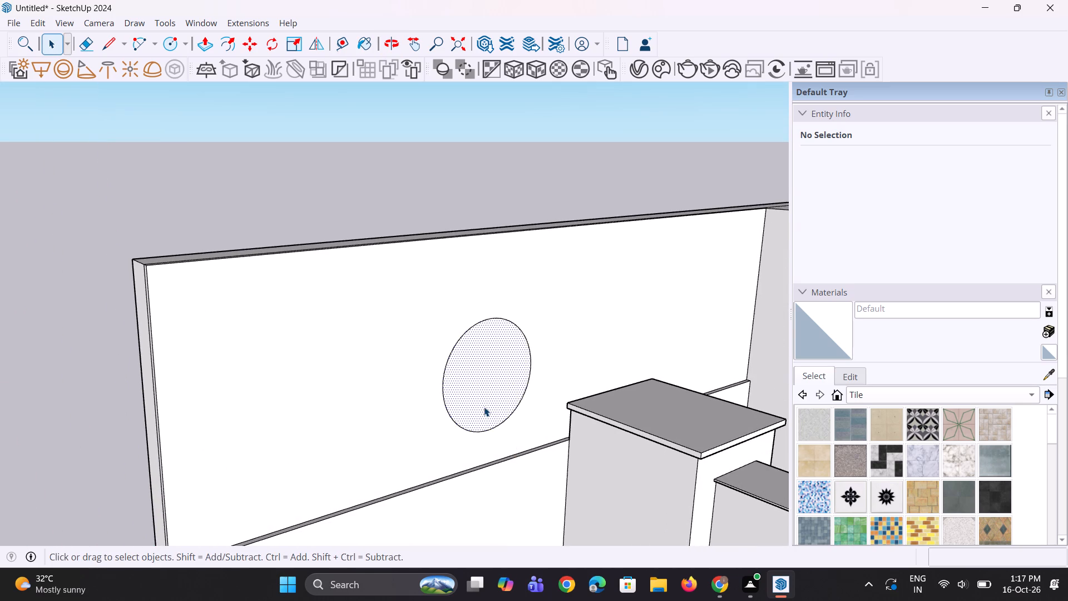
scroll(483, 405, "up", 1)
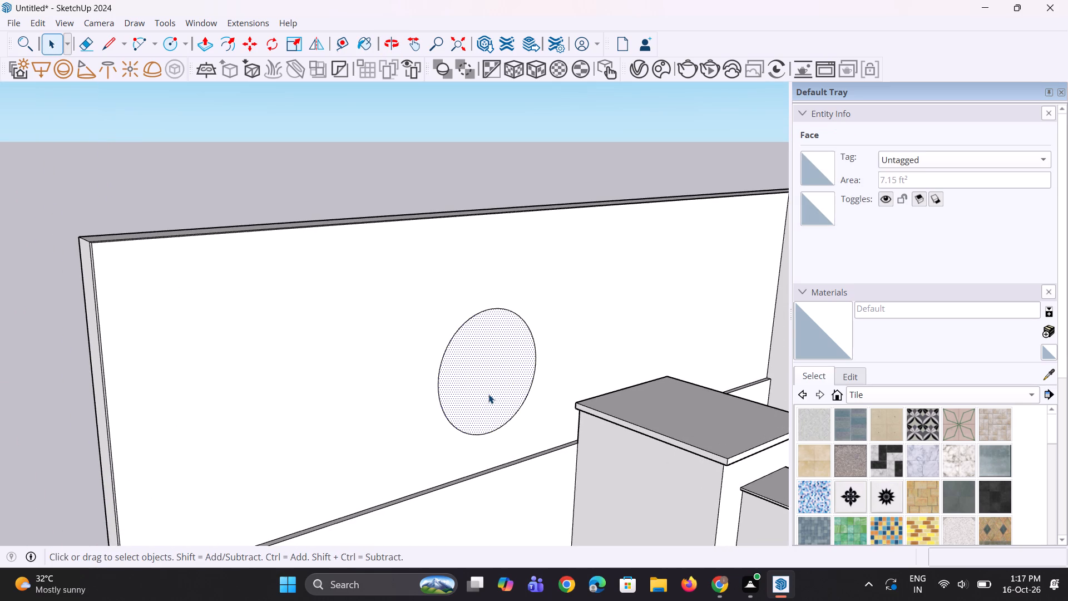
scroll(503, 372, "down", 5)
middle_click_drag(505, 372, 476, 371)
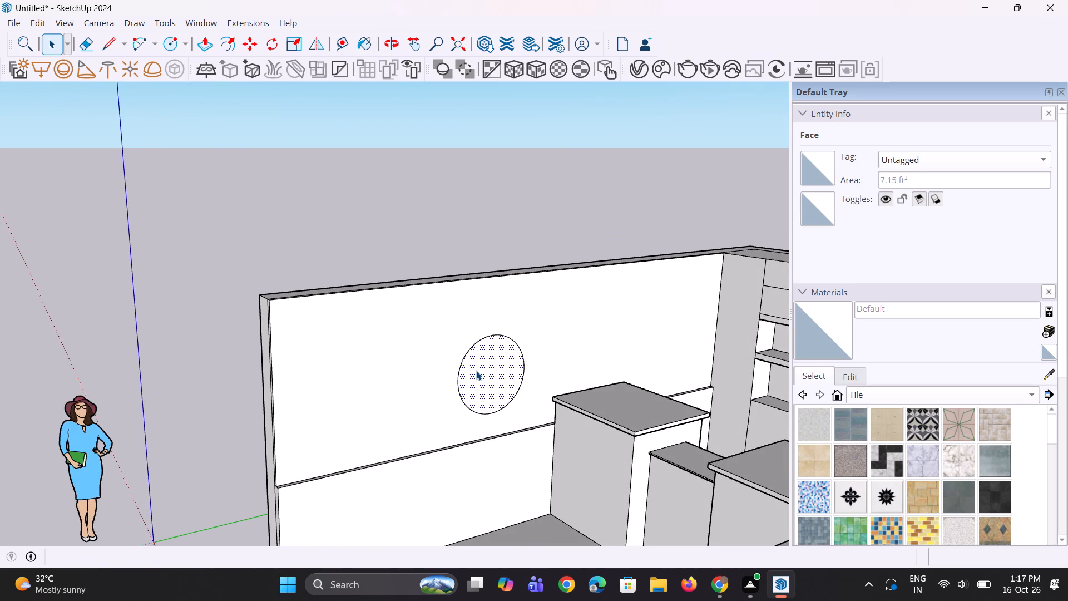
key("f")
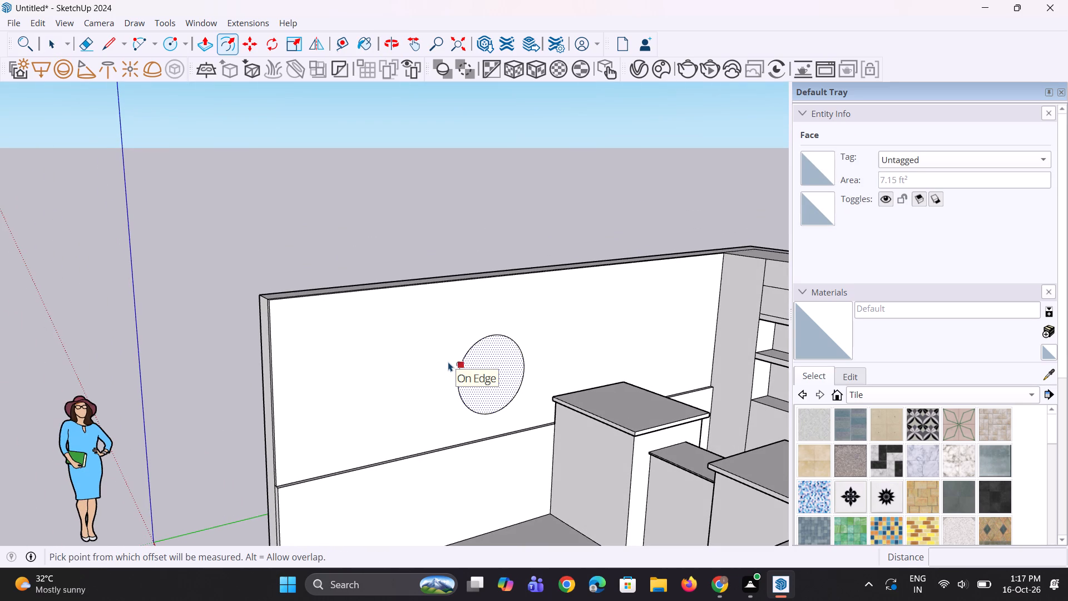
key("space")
Draw a smaller circle of about 2.55 ft² on the side wall, between the existing circle and the wall's front end.
scroll(458, 397, "down", 3)
key("c")
scroll(379, 401, "up", 3)
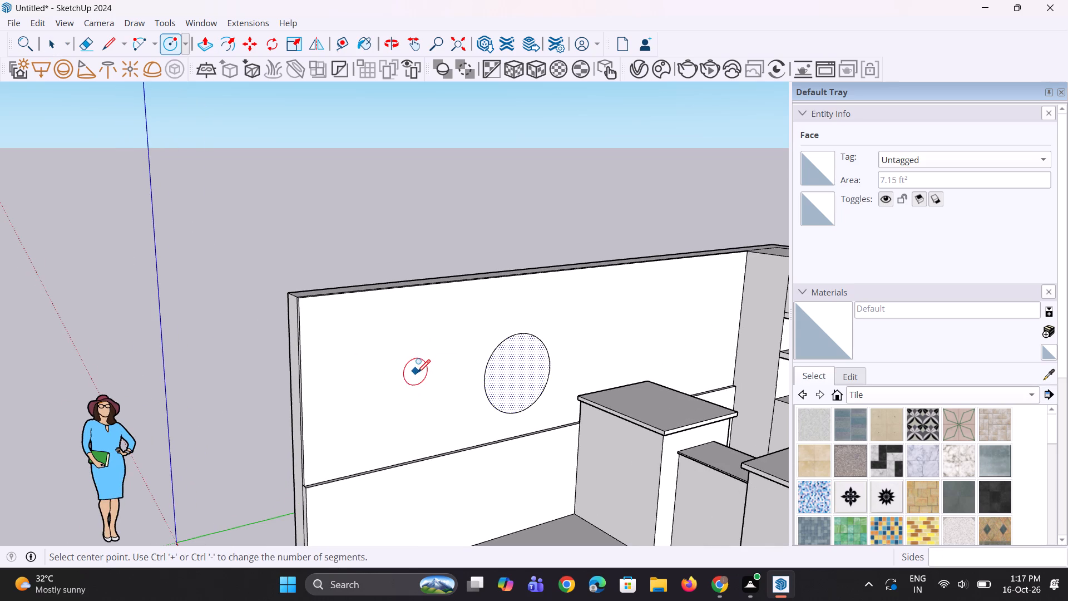
left_click(418, 375)
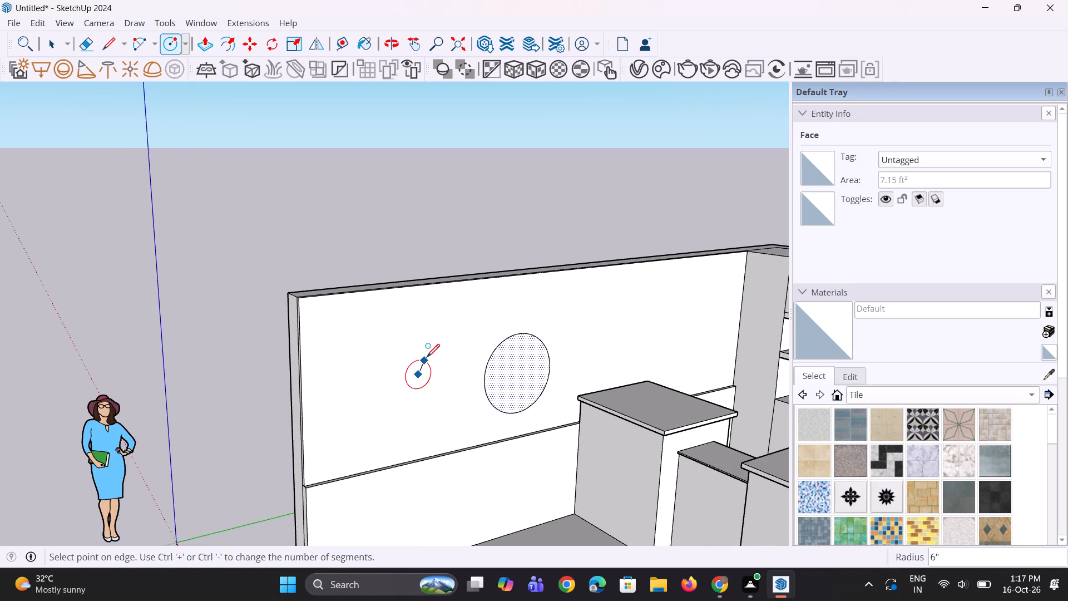
left_click(430, 351)
key("space")
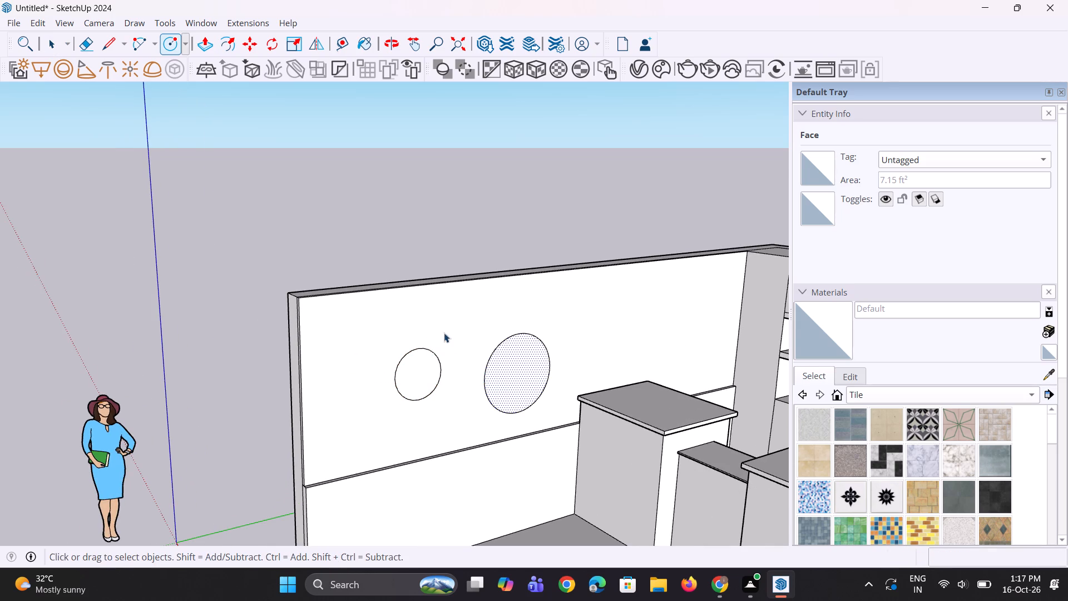
key("space")
left_click(472, 225)
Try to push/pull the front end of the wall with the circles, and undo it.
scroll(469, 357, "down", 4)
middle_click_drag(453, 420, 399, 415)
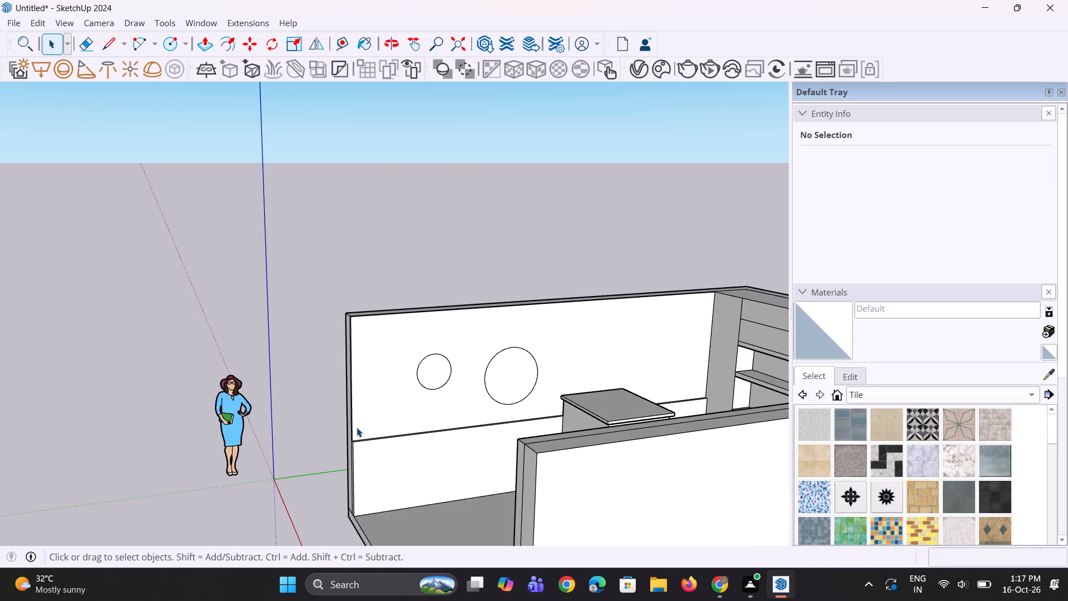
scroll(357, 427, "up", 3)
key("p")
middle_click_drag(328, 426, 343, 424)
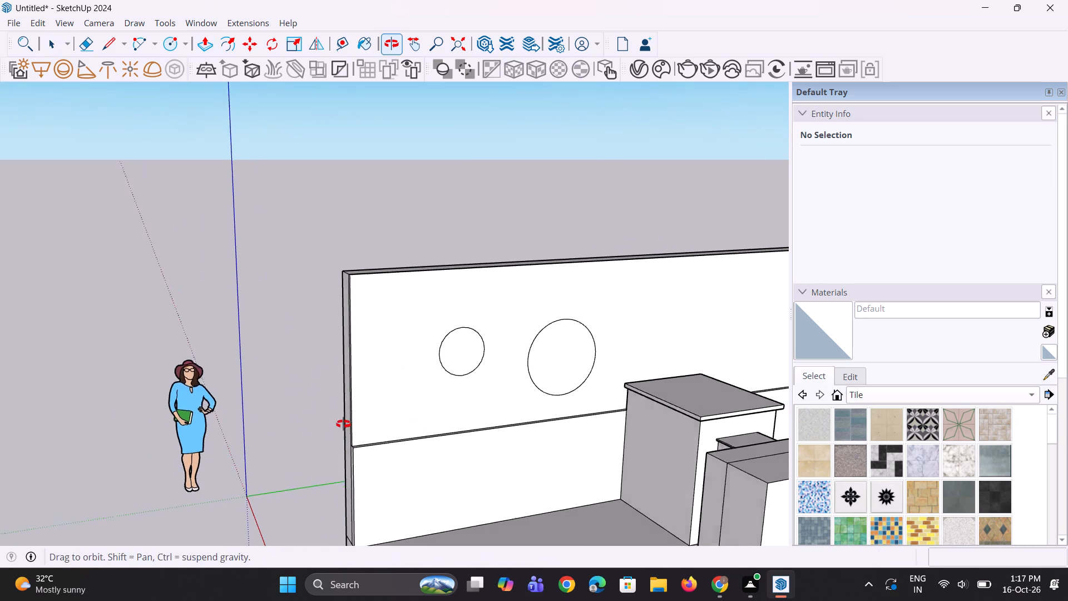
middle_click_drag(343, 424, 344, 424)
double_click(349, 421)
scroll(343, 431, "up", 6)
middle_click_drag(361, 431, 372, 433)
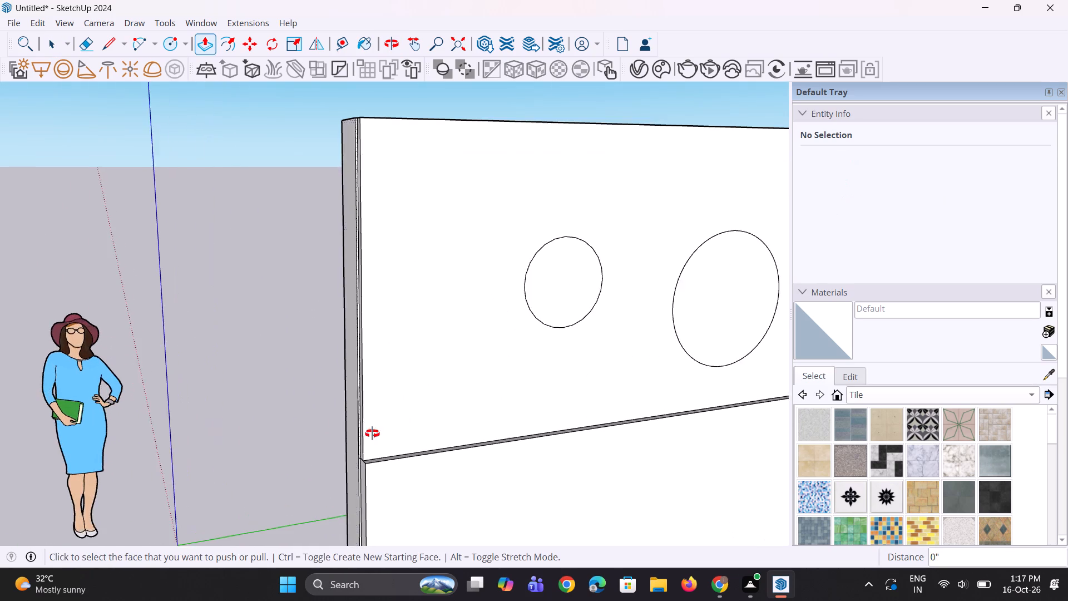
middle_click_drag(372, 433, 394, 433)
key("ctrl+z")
Extend the front end face of the circle wall outward, and pull its narrow upper and lower inner strips by the same distance.
scroll(394, 433, "up", 1, "ctrl")
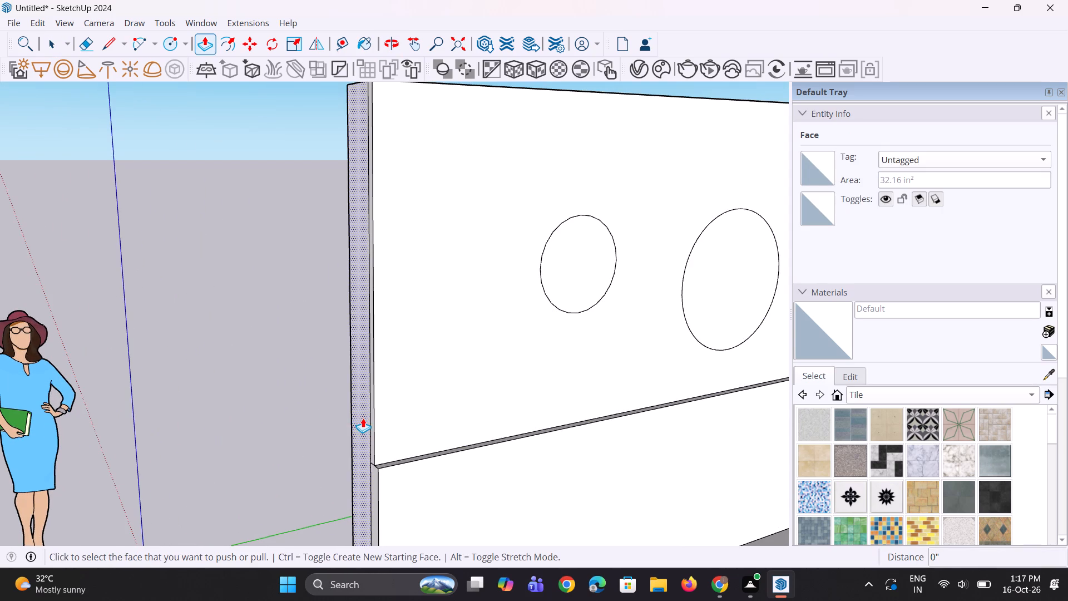
left_click(363, 418)
left_click(349, 437)
double_click(370, 435)
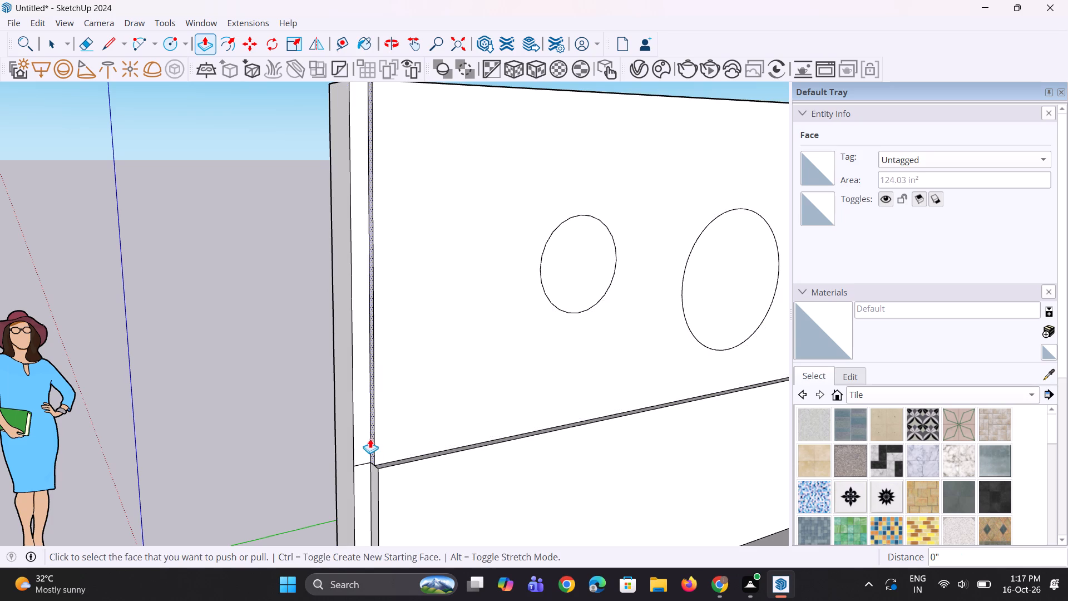
double_click(372, 482)
scroll(372, 482, "down", 4)
middle_click_drag(370, 482, 355, 477)
key("space")
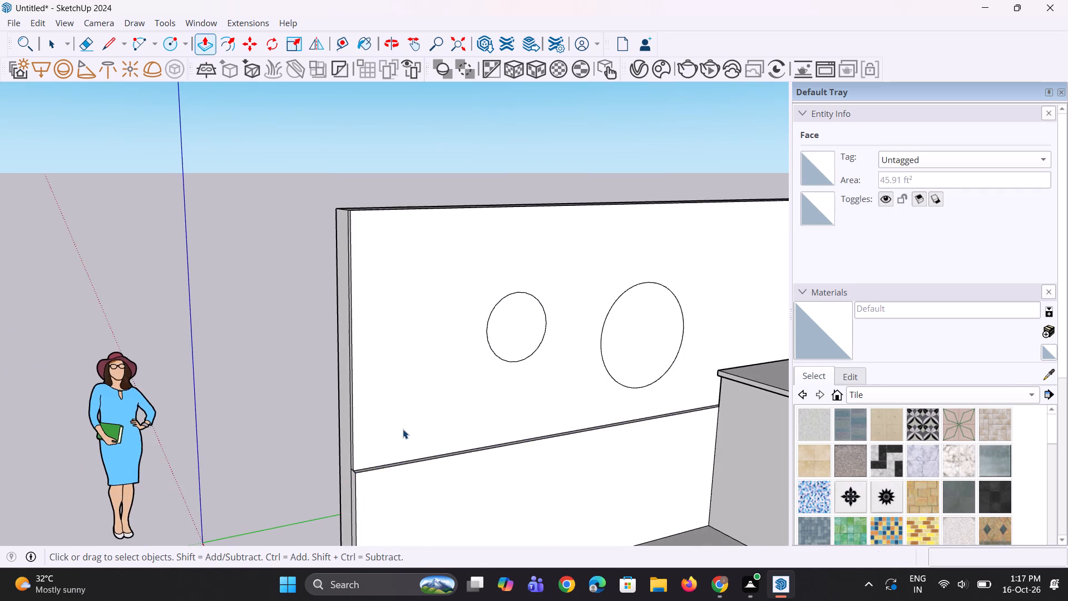
key("space")
Copy the larger circle about 7' 1 9/16" along the wall toward its front end, past the smaller circle.
scroll(407, 429, "down", 2)
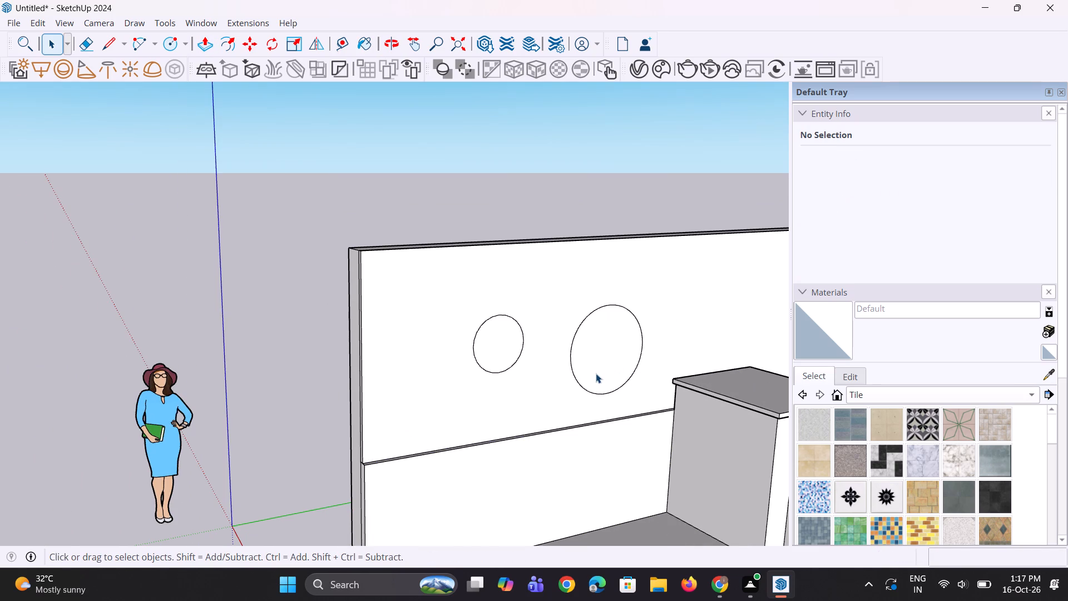
left_click(599, 358)
key("m")
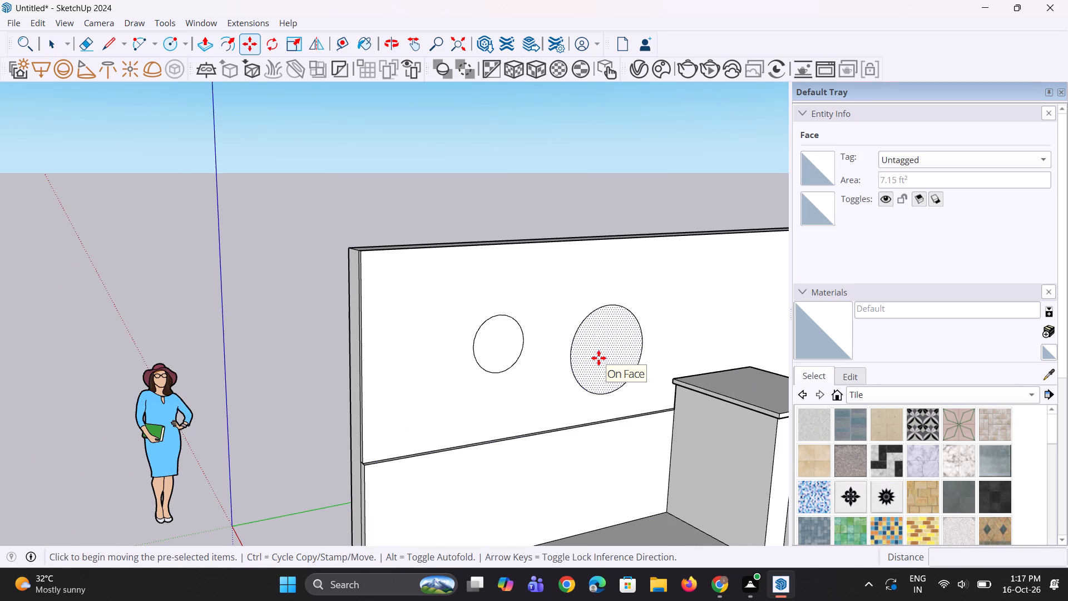
left_click(599, 358, "ctrl")
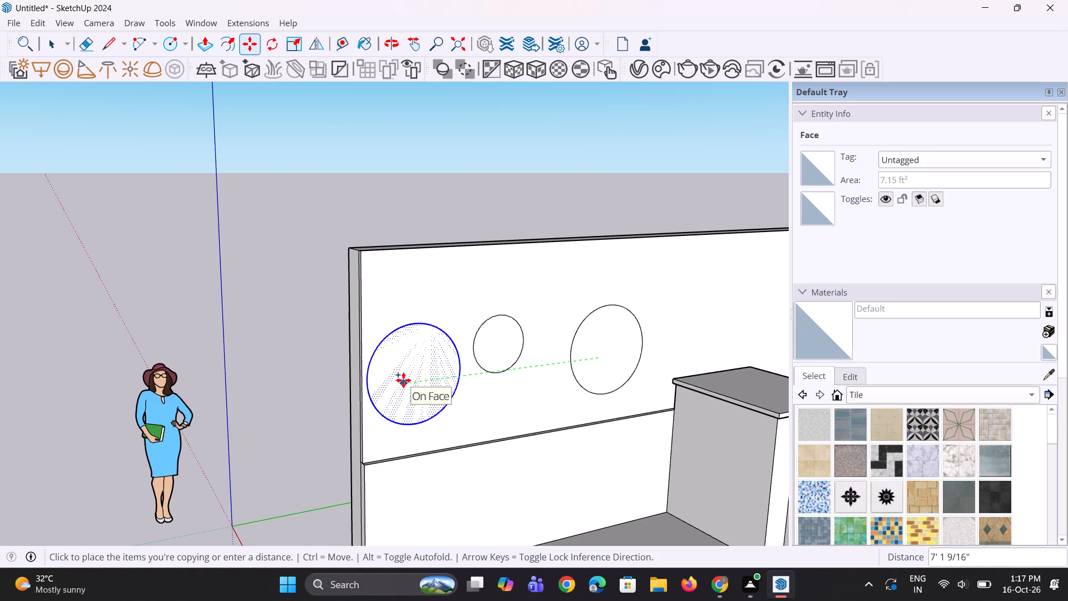
left_click(403, 380)
key("space")
key("space")
Move the original large circle about 8 15/16" along the wall toward the back wall.
left_click(600, 372)
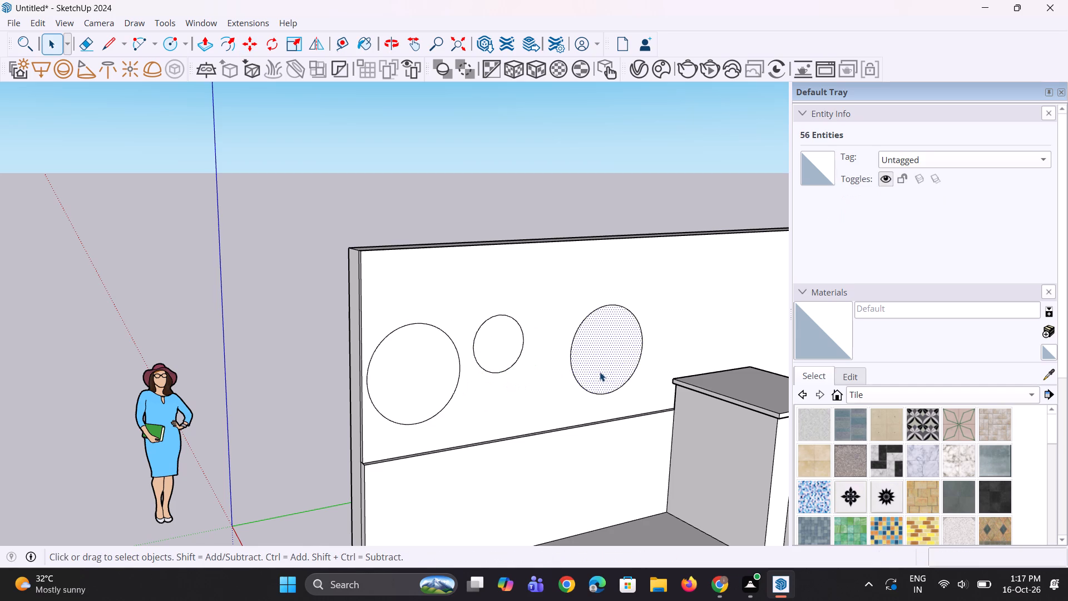
key("m")
left_click(609, 367)
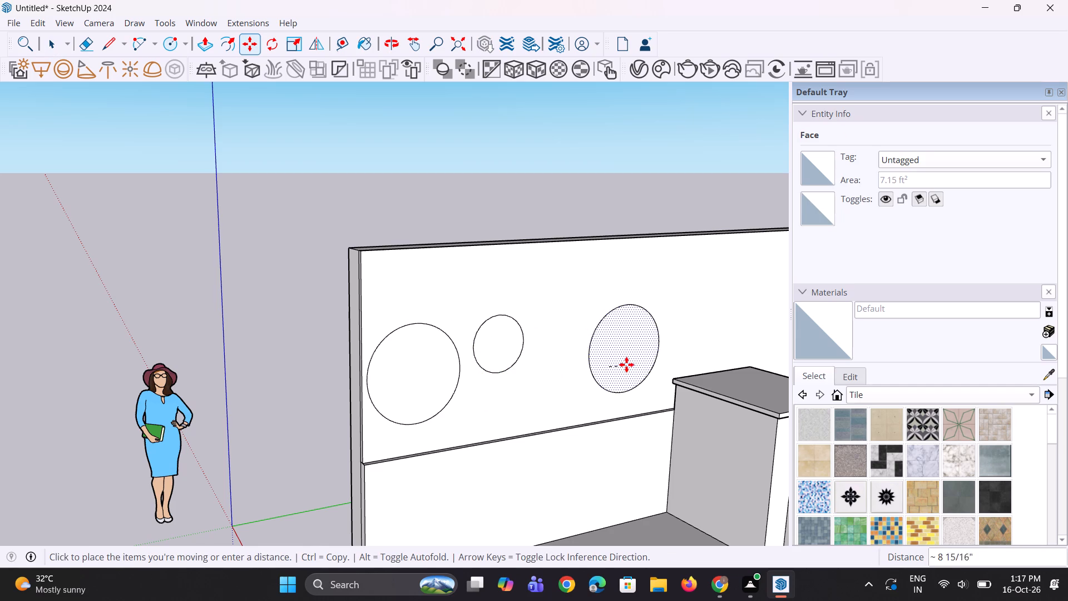
left_click(626, 364)
left_click_drag(626, 364, 620, 363)
key("space")
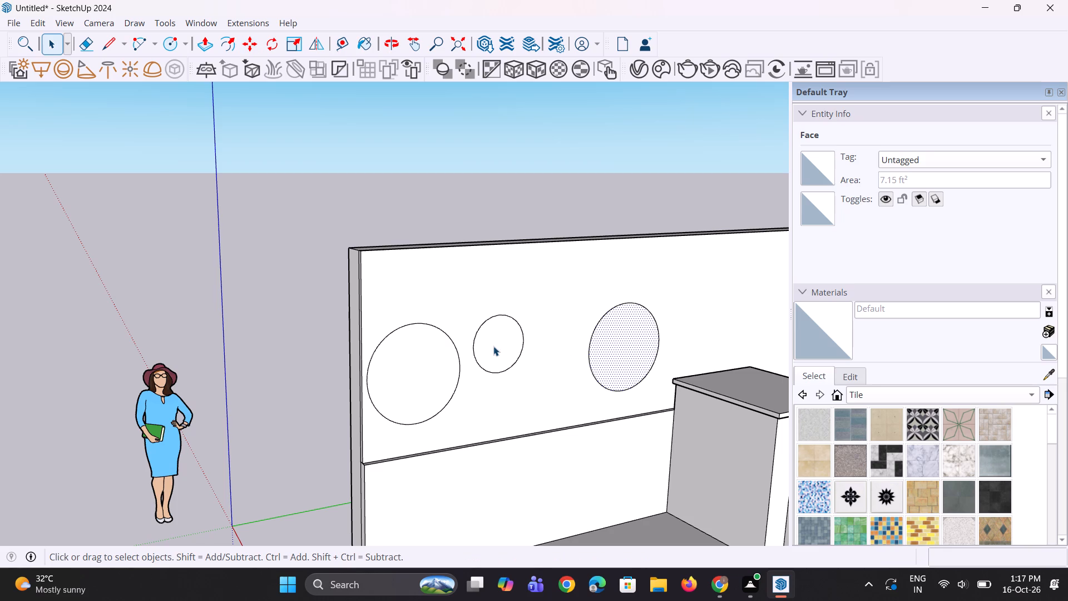
Move the small circle about 1' 2 1/2" along the wall toward the back wall.
left_click(493, 346)
left_click(493, 346)
key("m")
left_click(500, 346)
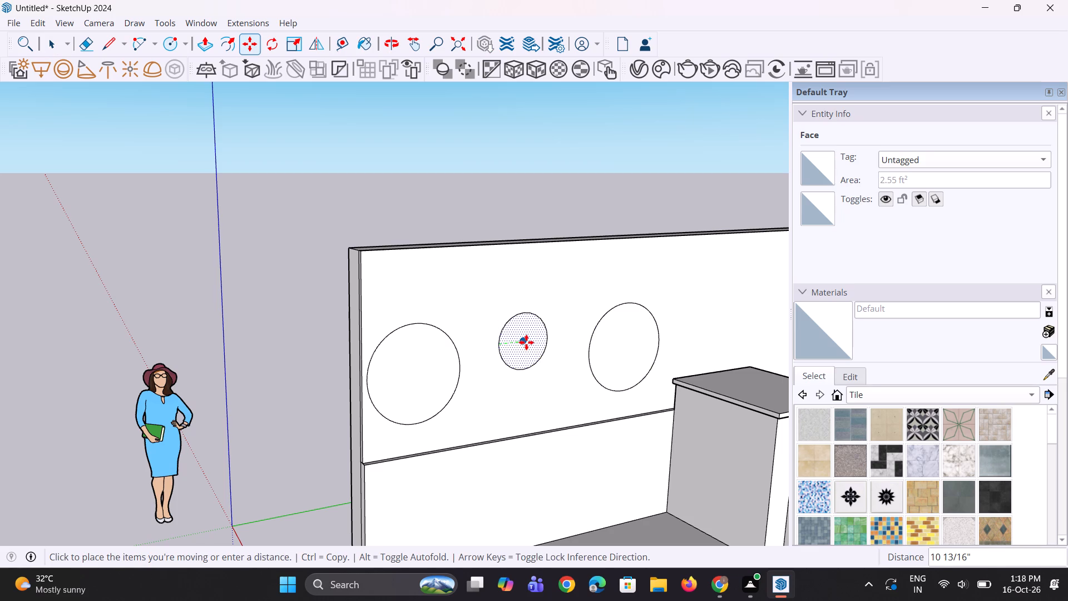
left_click(535, 342)
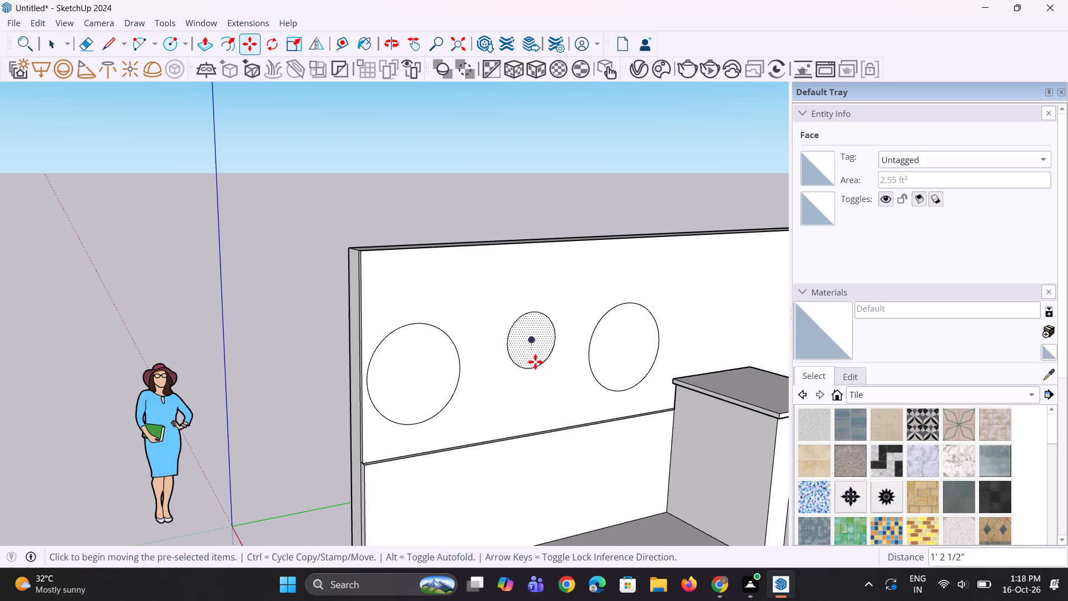
middle_click_drag(553, 382, 580, 375)
key("space")
key("space")
Move the large circle nearest the wall's front end about 1' 2 9/16" toward the small circle.
left_click(360, 374)
left_click(451, 371)
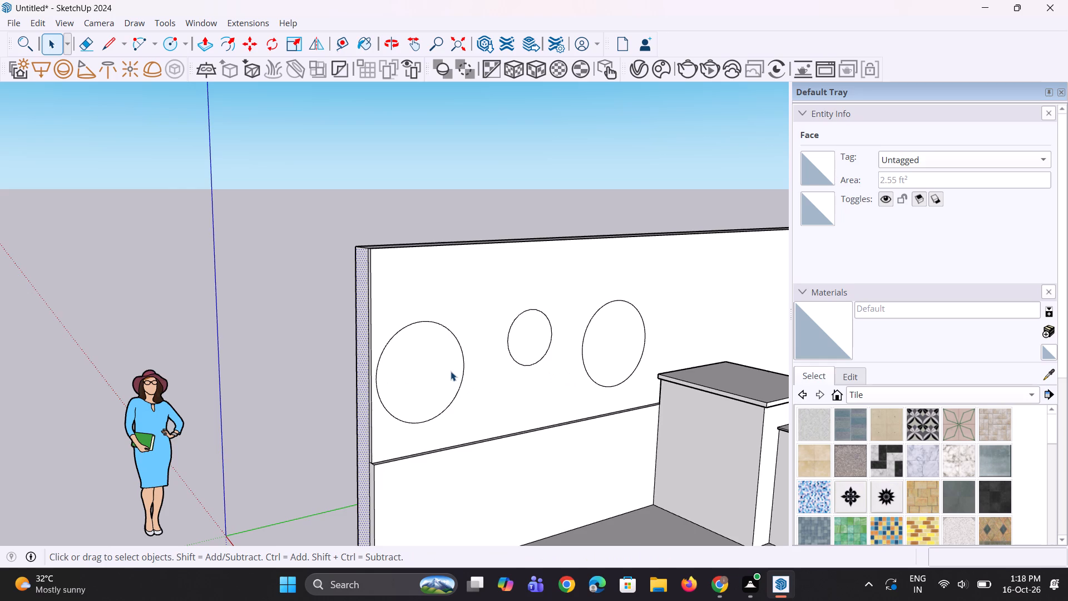
scroll(428, 376, "up", 2)
key("m")
left_click(428, 376)
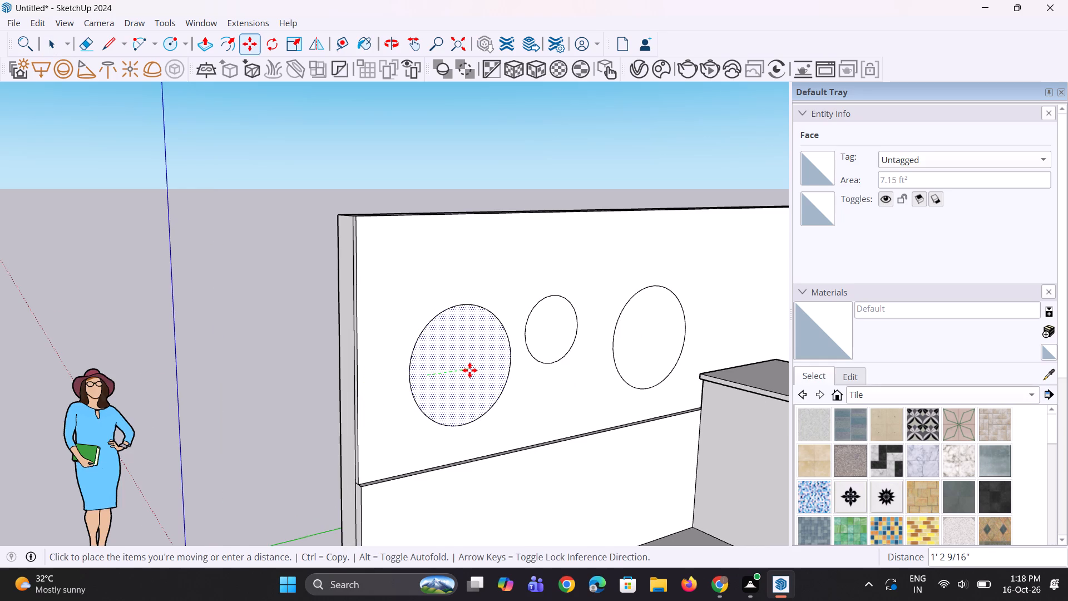
left_click(469, 370)
Shift the small circle to midway between the two large circles and raise it about 8 15/16".
scroll(473, 380, "down", 6)
middle_click_drag(546, 407, 494, 364)
scroll(522, 339, "up", 2)
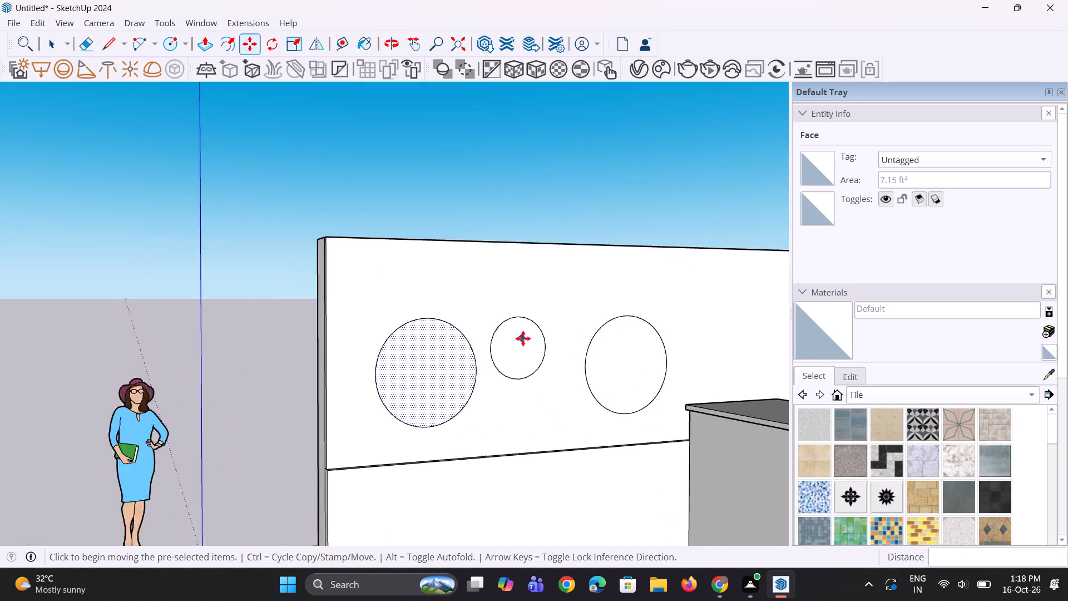
scroll(523, 338, "up", 3)
key("space")
left_click(526, 372)
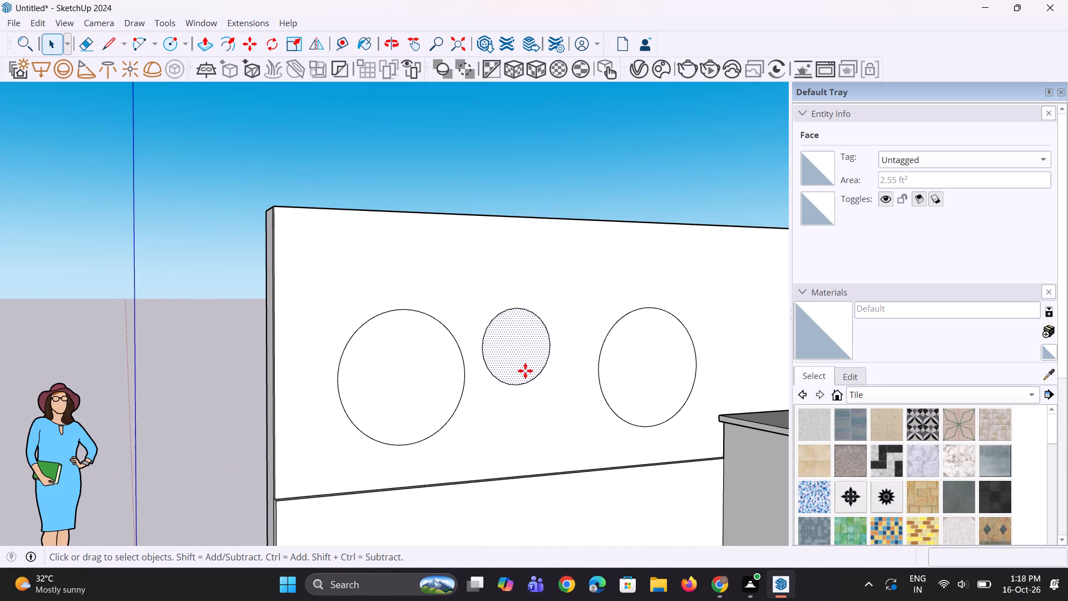
key("m")
left_click(525, 369)
left_click(540, 366)
left_click(540, 361)
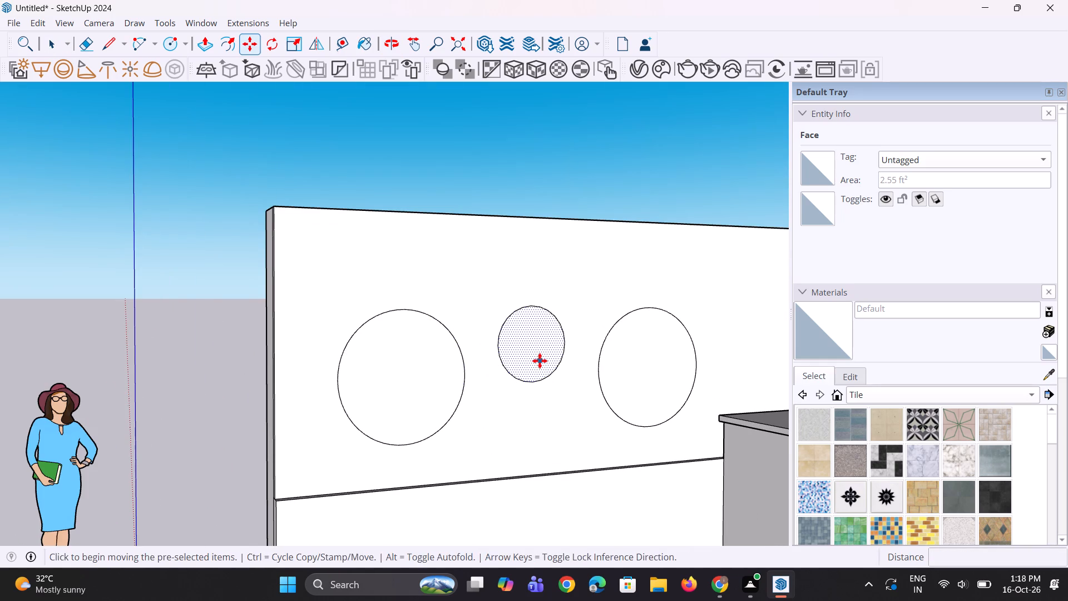
left_click(536, 329)
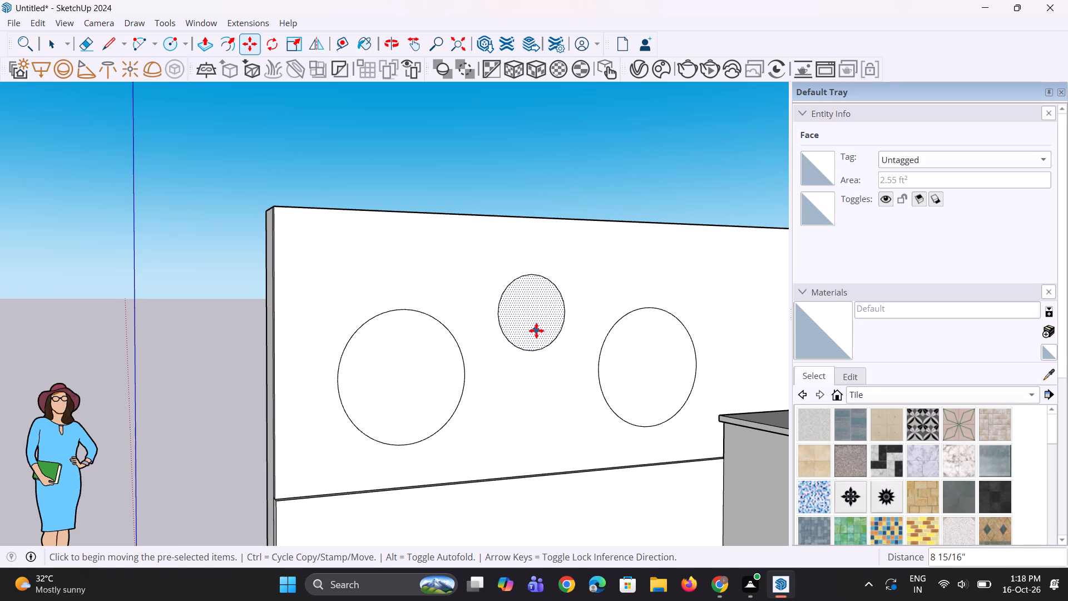
scroll(536, 331, "up", 2)
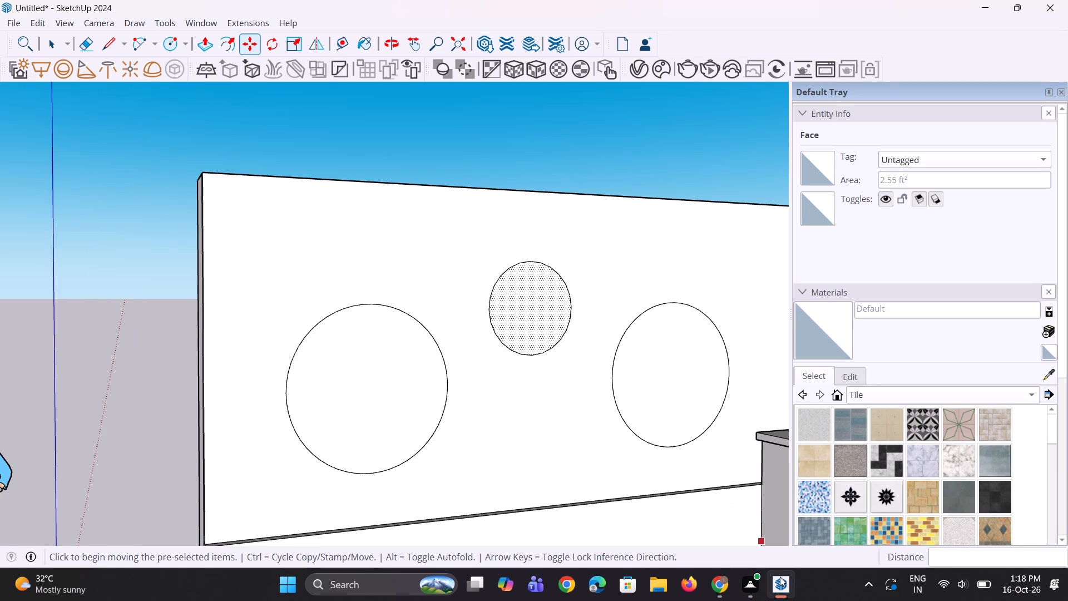
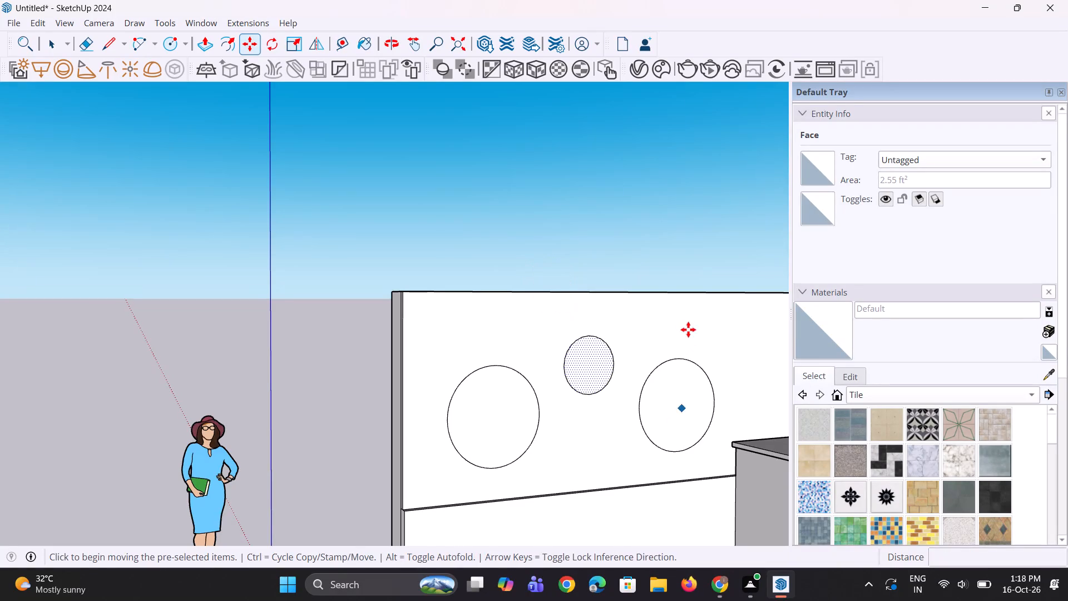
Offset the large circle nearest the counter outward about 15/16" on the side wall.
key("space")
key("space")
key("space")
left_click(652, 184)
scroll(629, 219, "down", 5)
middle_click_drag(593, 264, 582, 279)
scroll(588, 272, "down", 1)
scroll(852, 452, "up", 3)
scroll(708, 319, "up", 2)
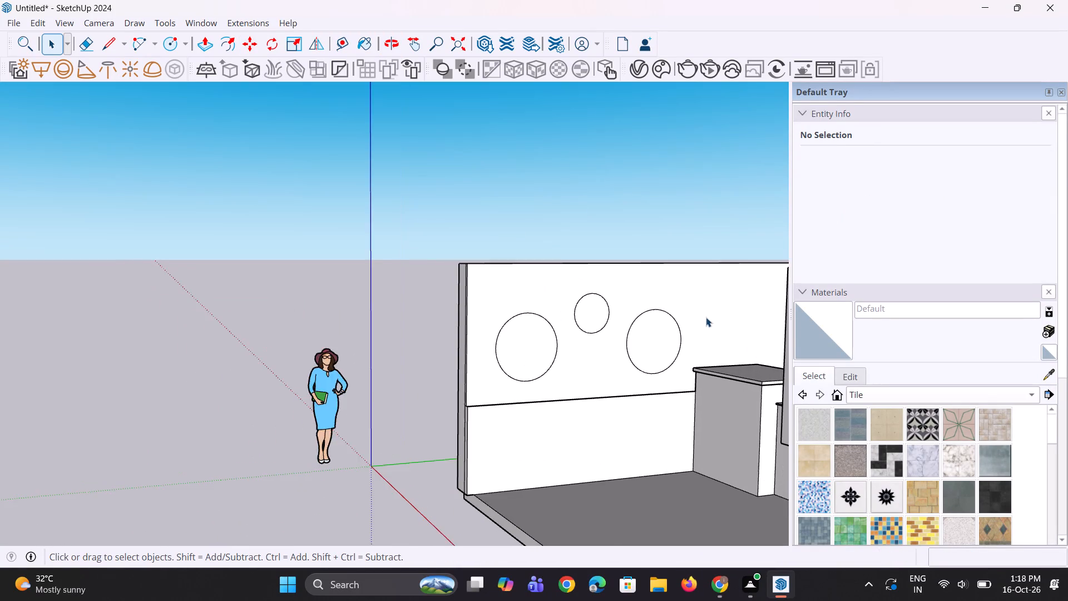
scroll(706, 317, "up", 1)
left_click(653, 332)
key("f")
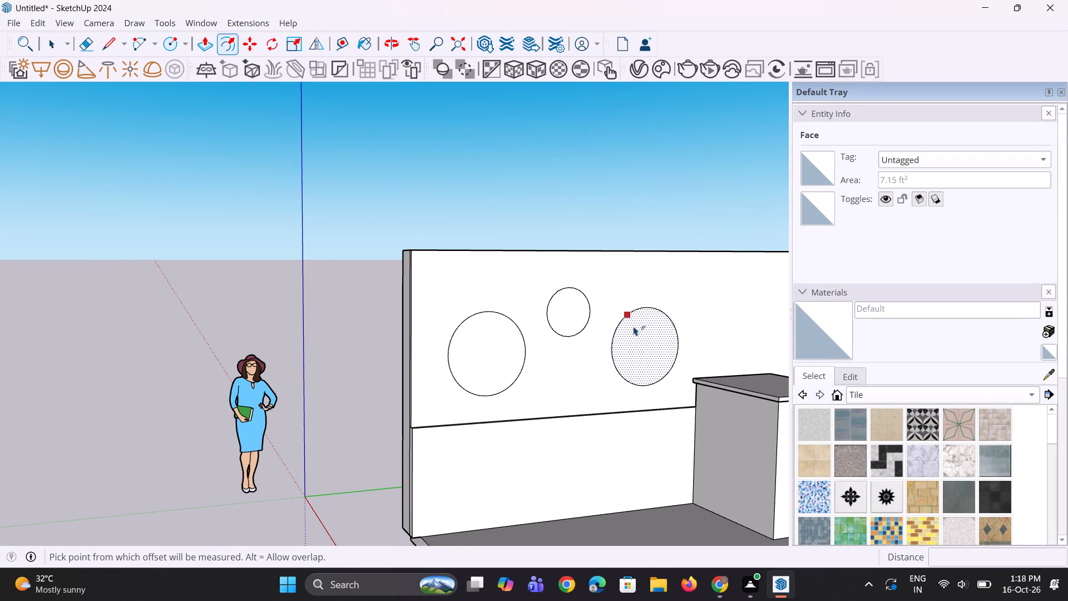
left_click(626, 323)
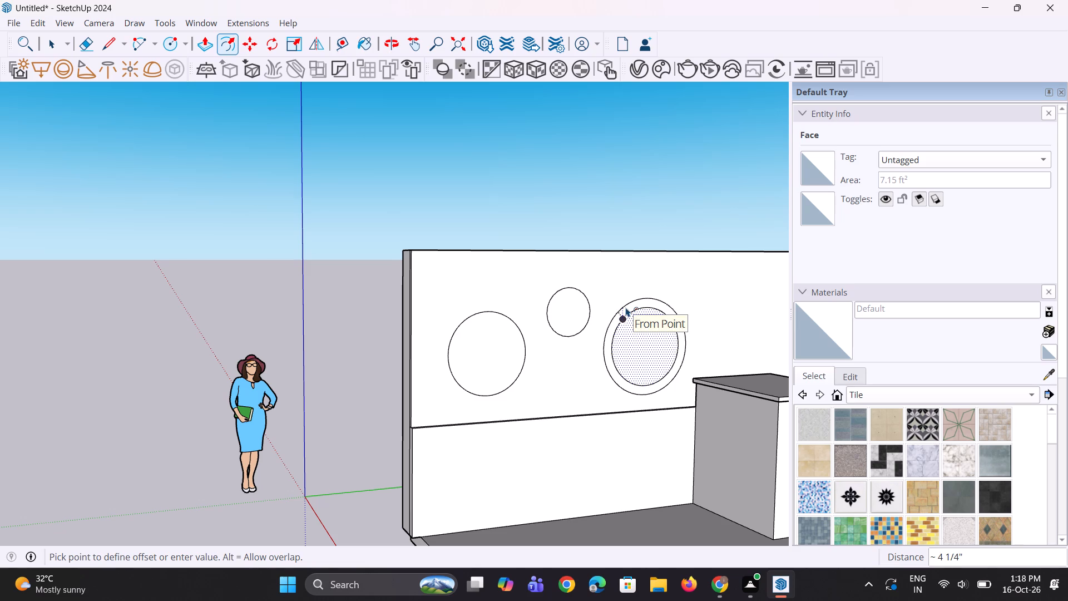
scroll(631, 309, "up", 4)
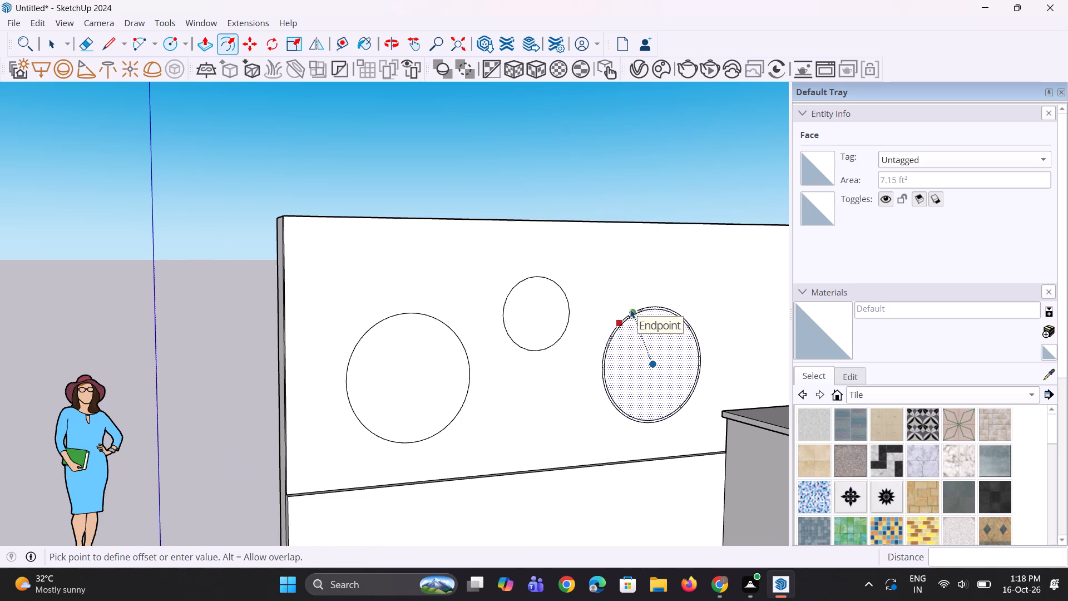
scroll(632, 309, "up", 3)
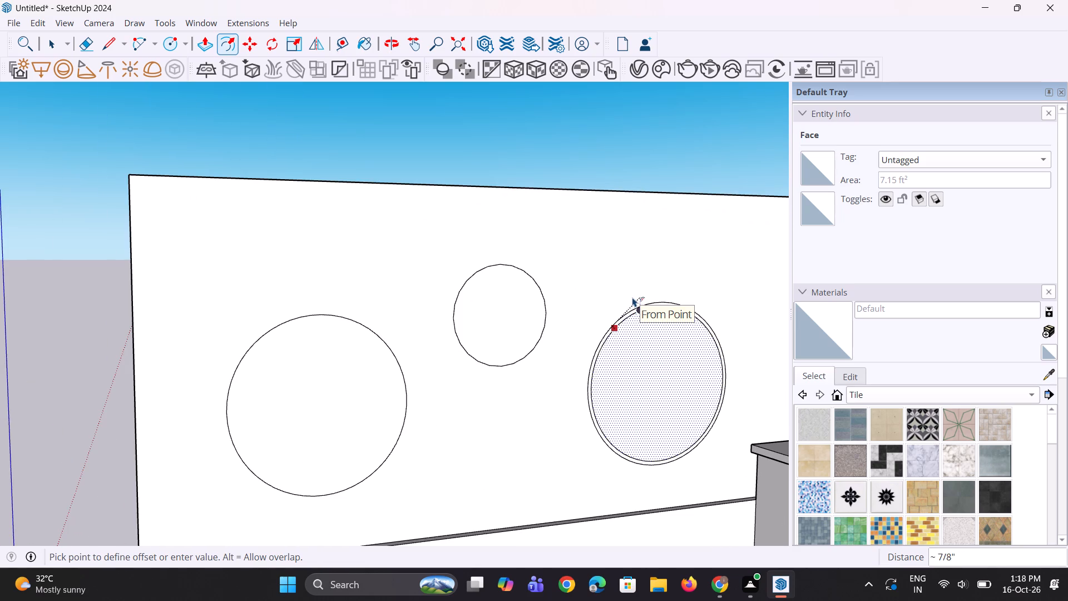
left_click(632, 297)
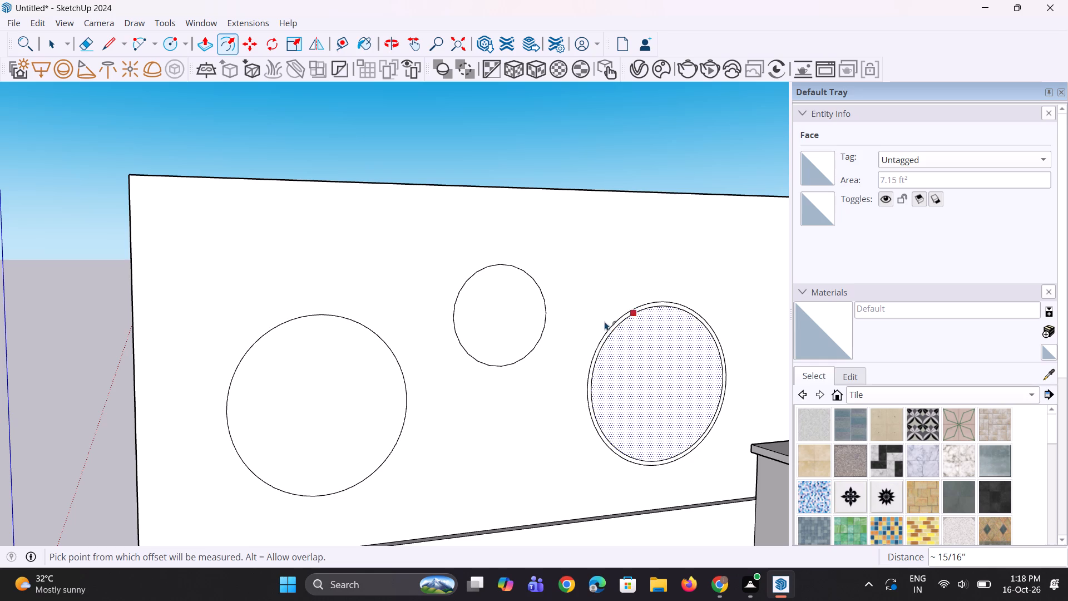
Set the small circle's segment count to 55.
key("space")
key("space")
left_click(515, 323)
scroll(515, 347, "up", 2)
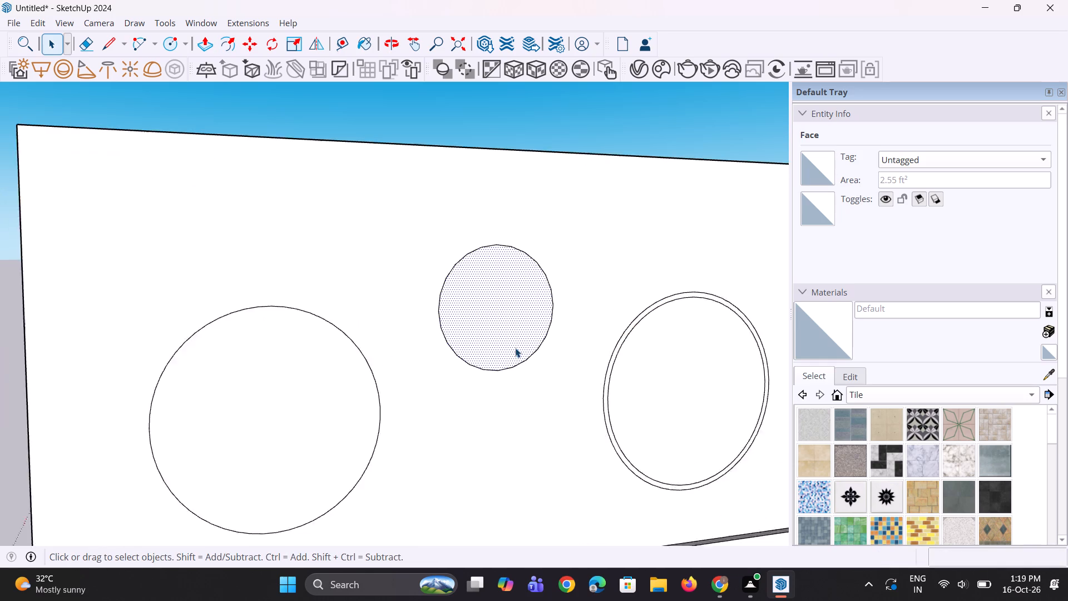
scroll(515, 348, "up", 1)
left_click(526, 360)
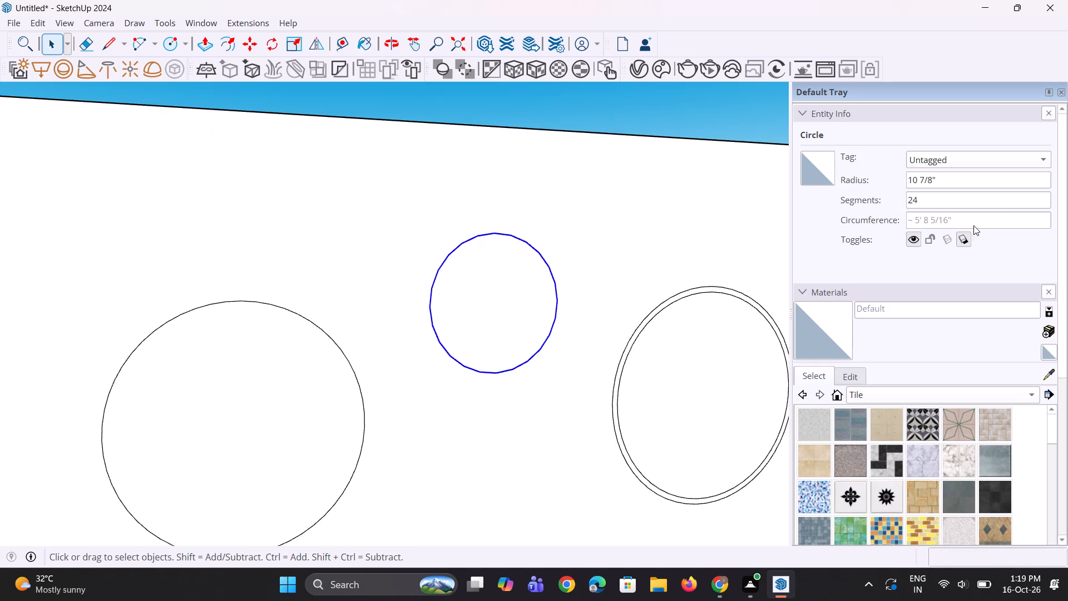
left_click_drag(954, 204, 859, 207)
type("55")
key("Return")
scroll(626, 359, "down", 4)
scroll(398, 356, "up", 2)
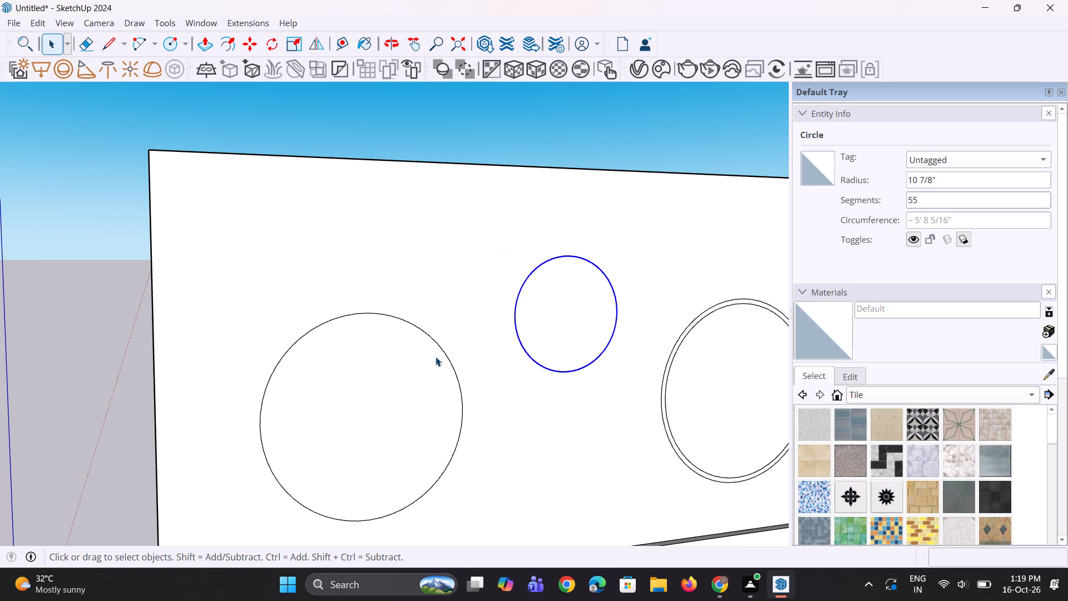
left_click(442, 348)
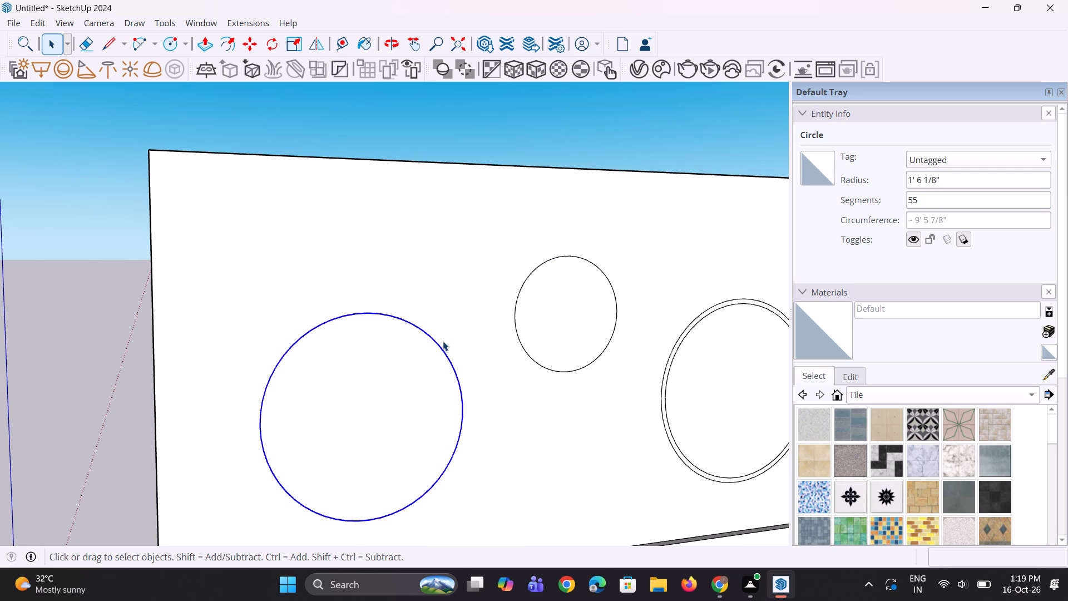
scroll(445, 349, "down", 3)
left_click(671, 107)
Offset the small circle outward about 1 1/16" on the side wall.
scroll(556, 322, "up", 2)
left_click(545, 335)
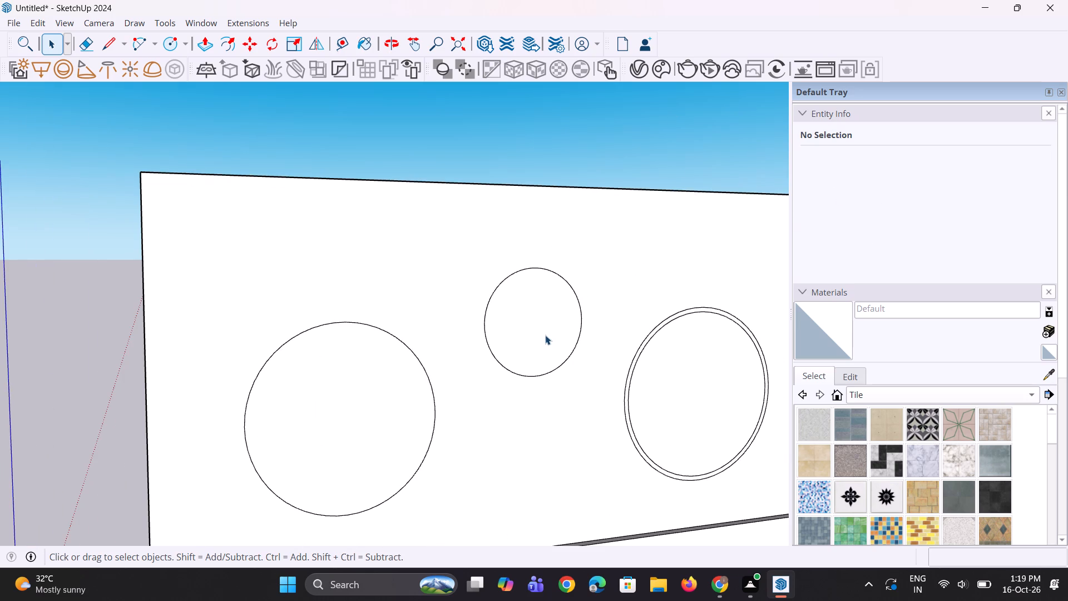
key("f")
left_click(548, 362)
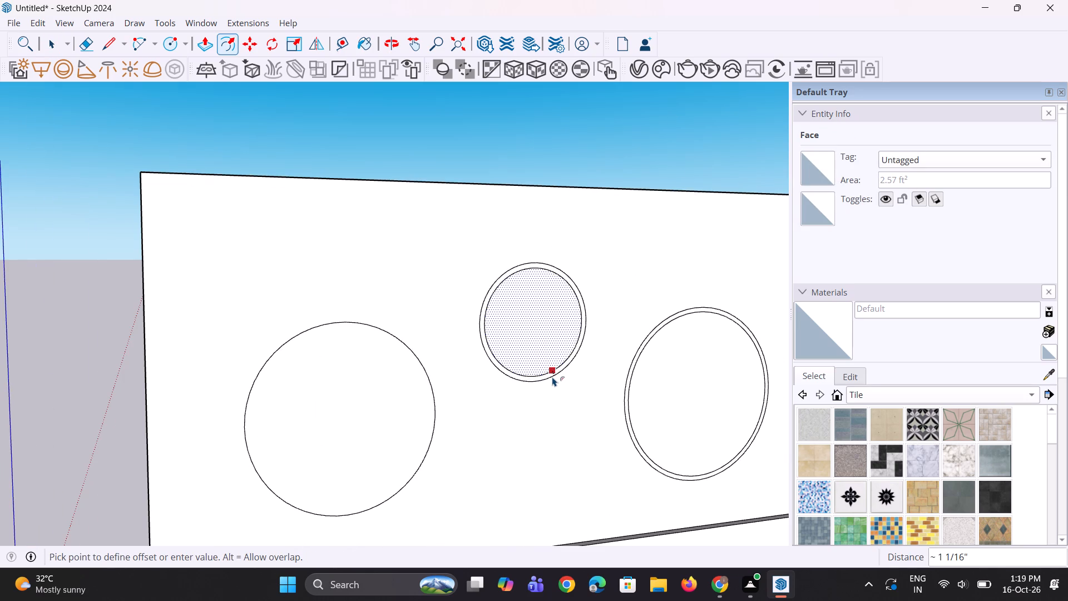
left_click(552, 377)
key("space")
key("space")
Offset the large circle nearest the wall's front end outward about 1 3/16".
left_click(393, 363)
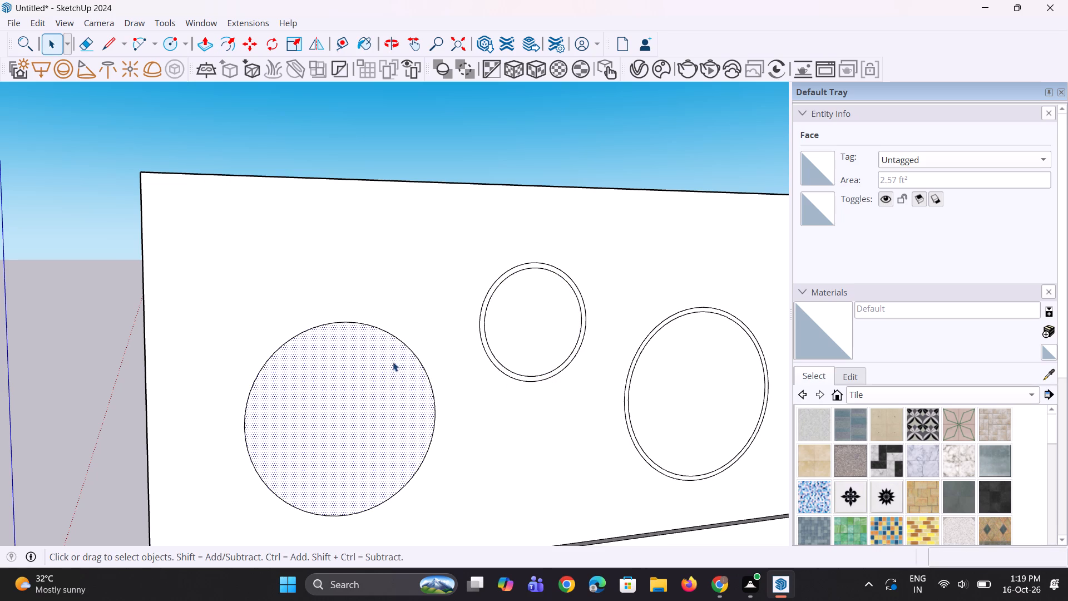
key("f")
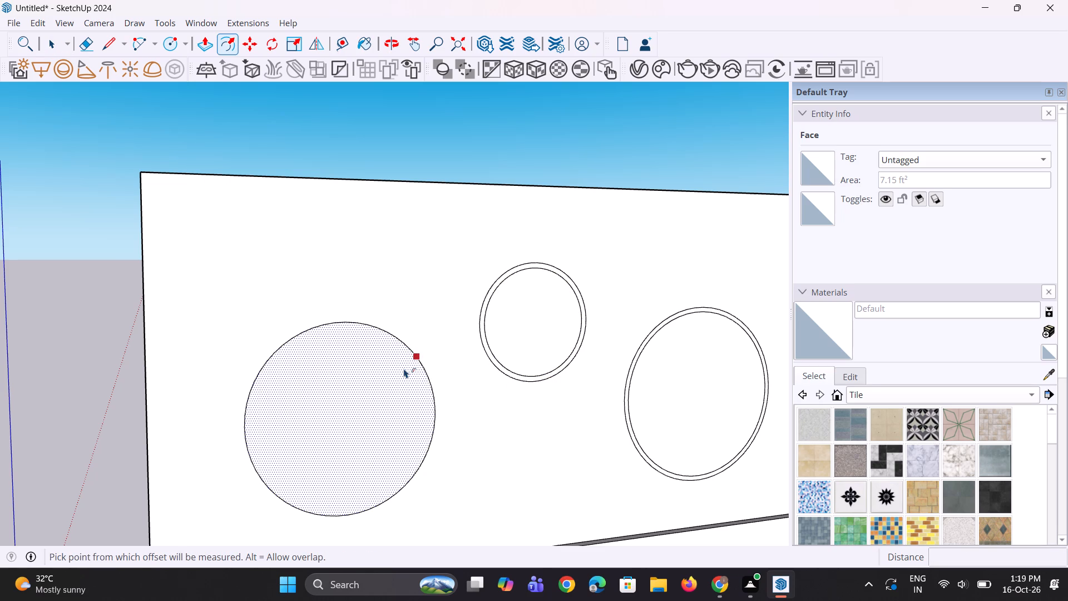
left_click(404, 368)
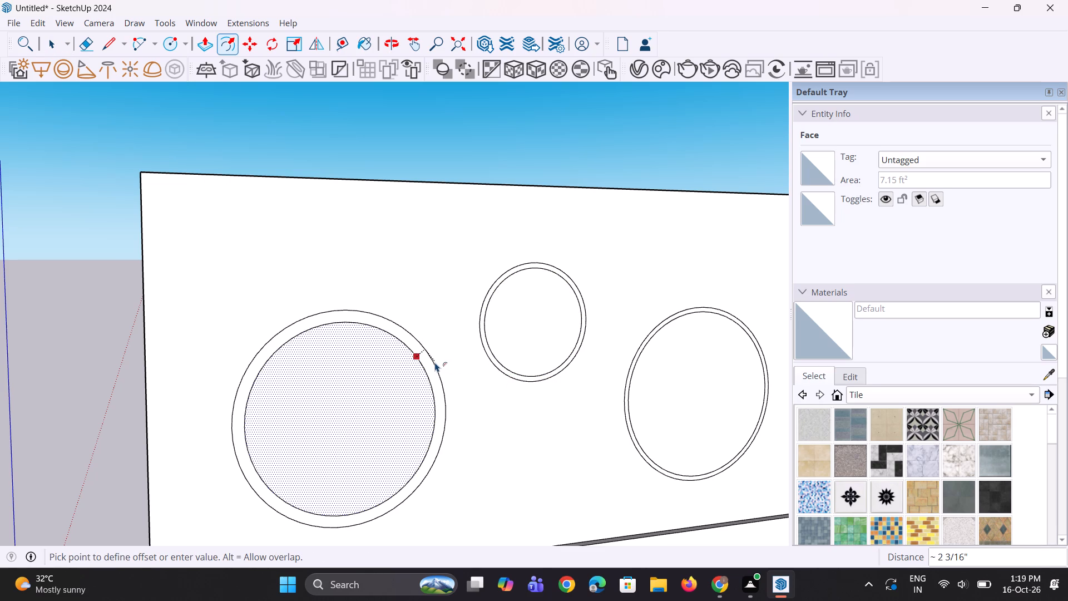
scroll(432, 364, "up", 4)
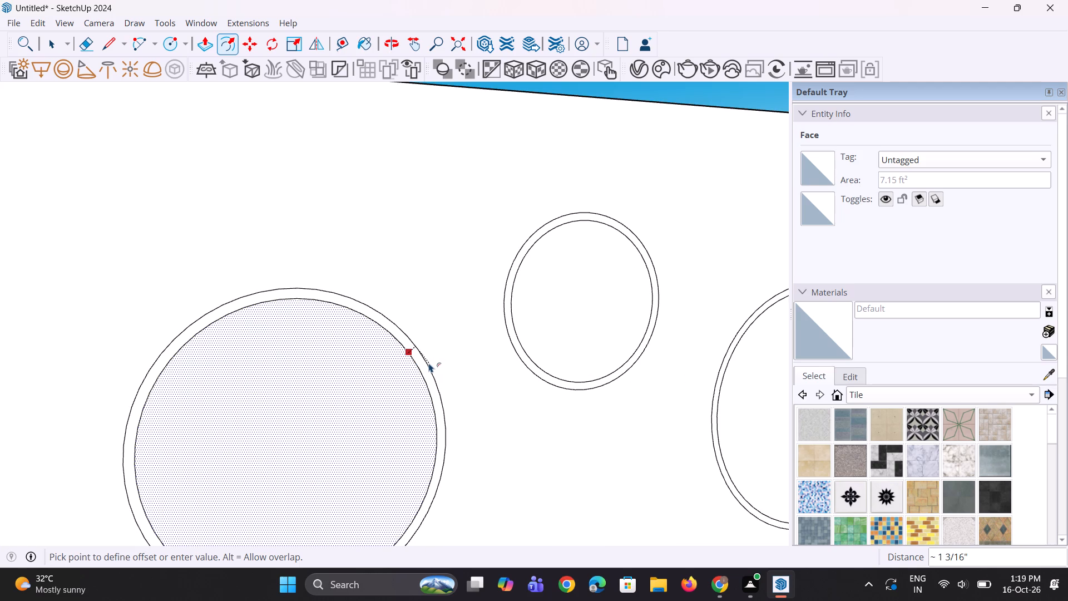
left_click(429, 363)
scroll(608, 420, "down", 12)
middle_click_drag(602, 417, 580, 407)
key("space")
key("space")
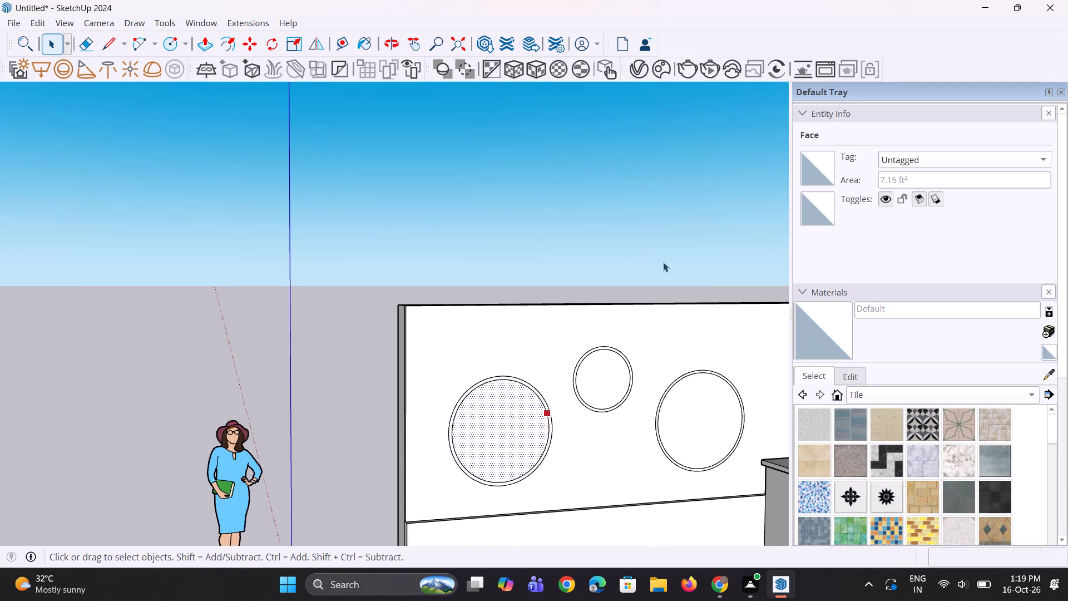
left_click(665, 258)
Delete the outer circle around the large circle nearest the counter and offset the remaining circle outward about 1 1/2".
scroll(655, 398, "up", 3)
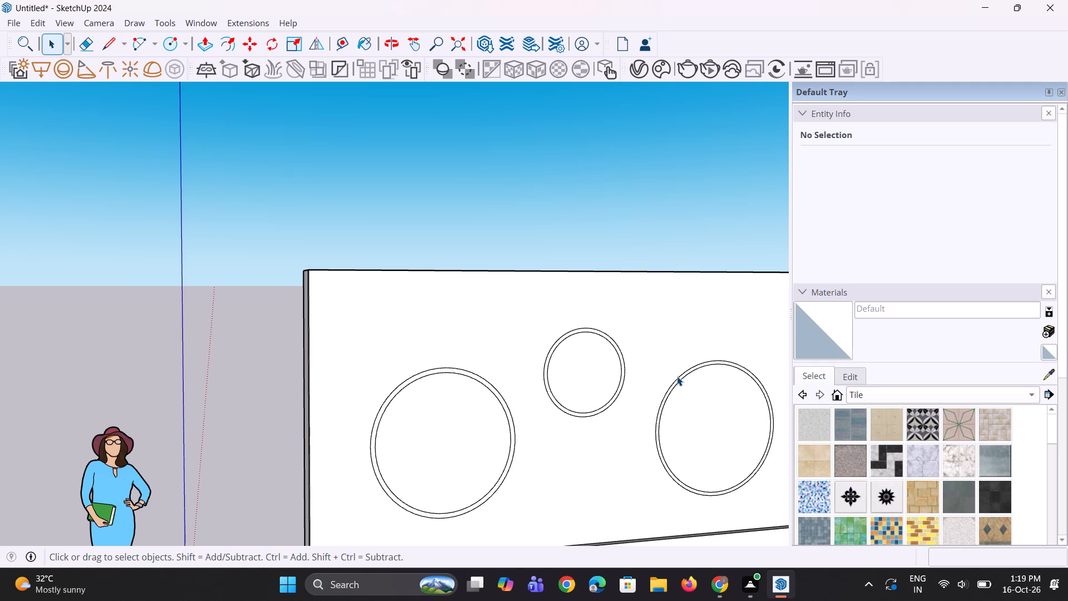
scroll(677, 376, "up", 3)
left_click(676, 382)
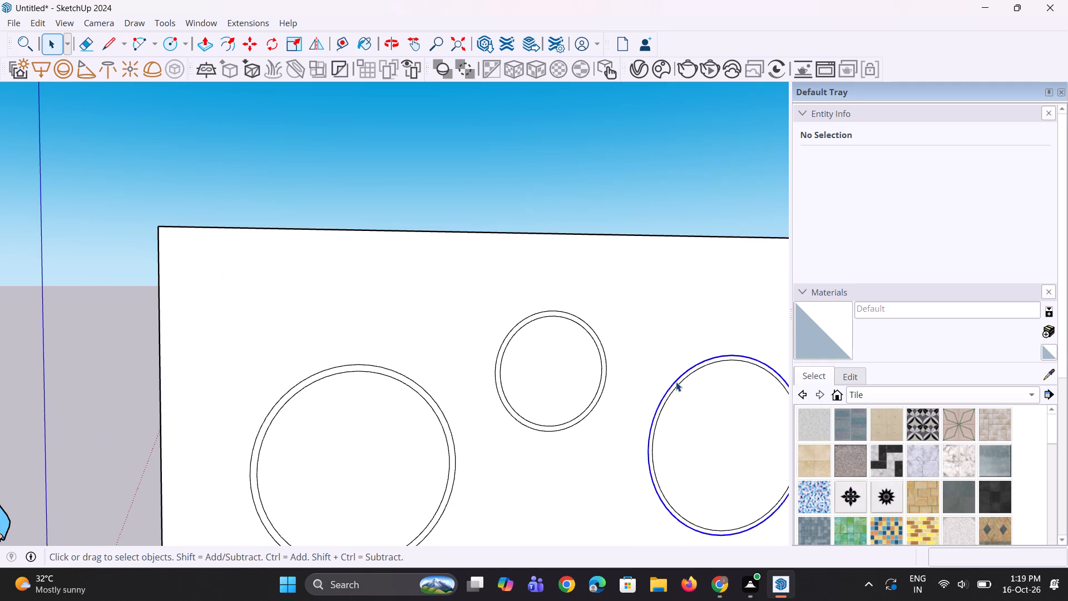
key("Delete")
key("f")
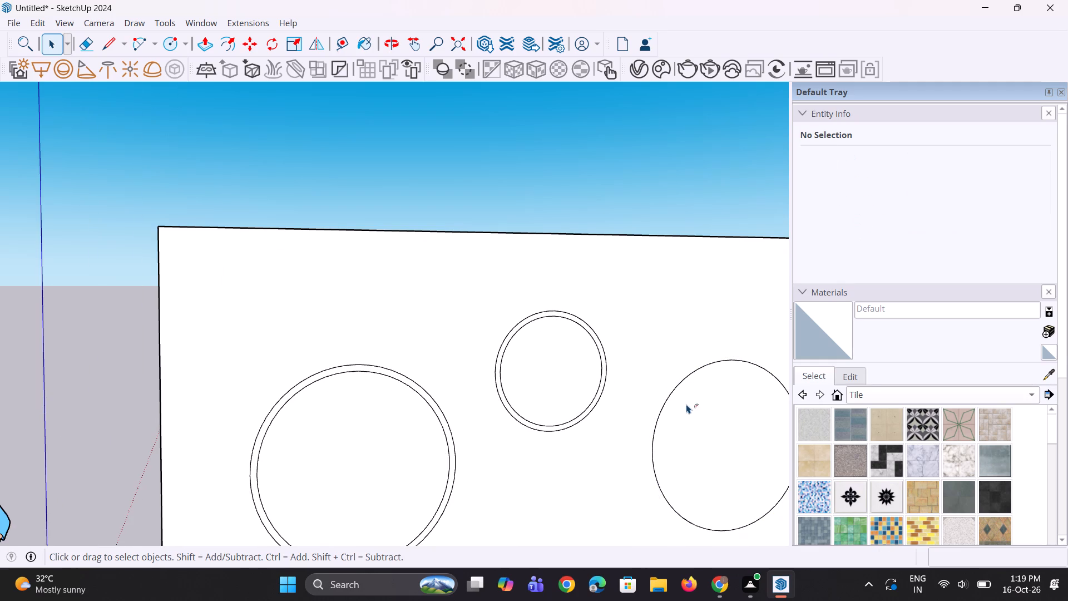
left_click(676, 413)
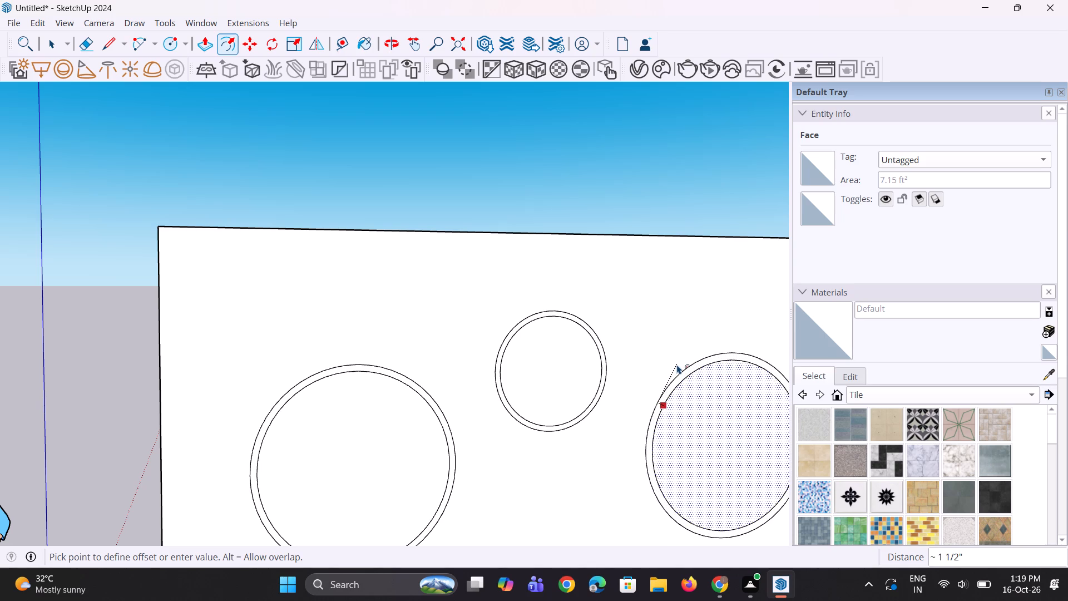
left_click(677, 364)
key("space")
key("space")
Delete the outer circle around the small circle and offset the remaining circle outward about 1 5/16".
scroll(611, 347, "up", 3)
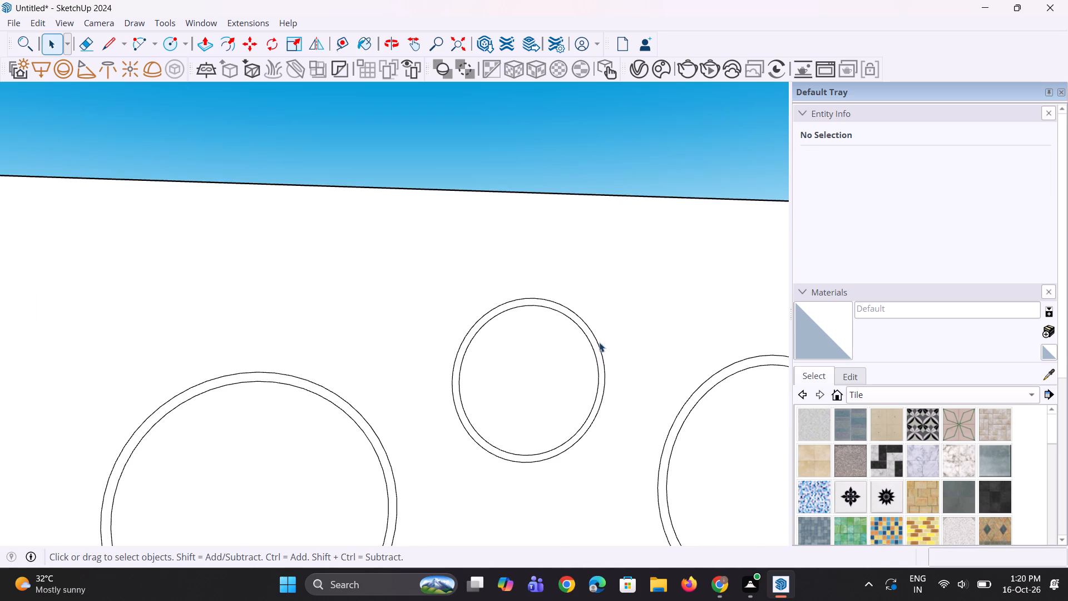
left_click(599, 343)
key("Delete")
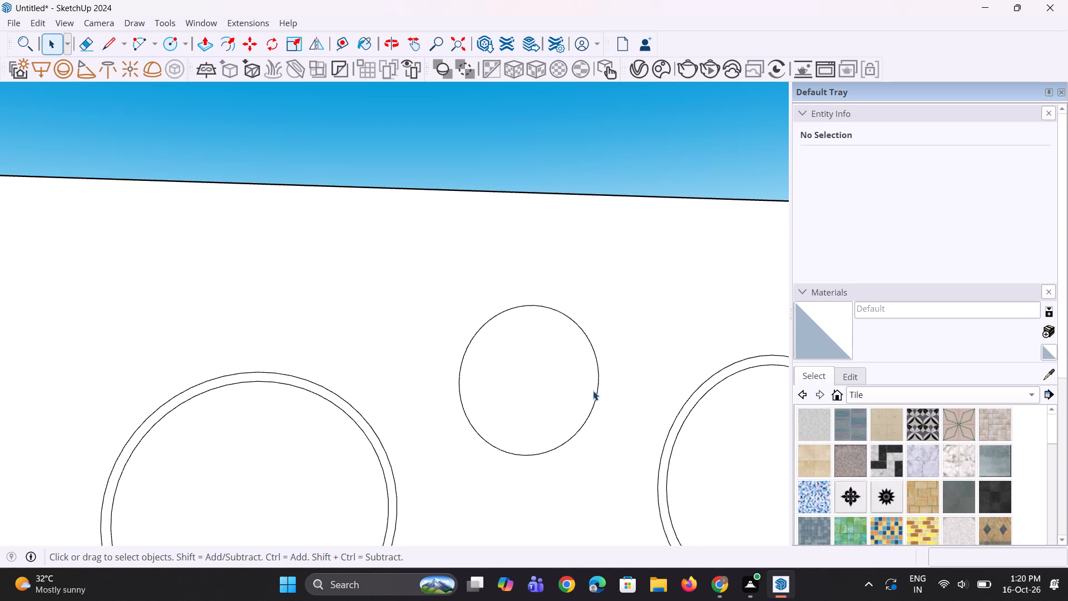
key("f")
left_click(595, 382)
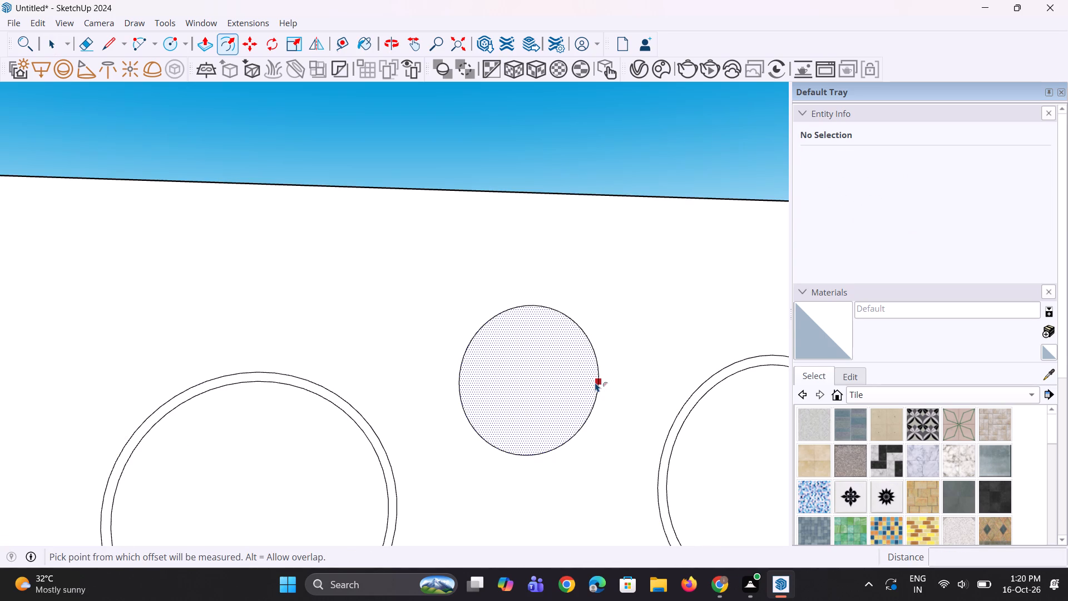
left_click(606, 386)
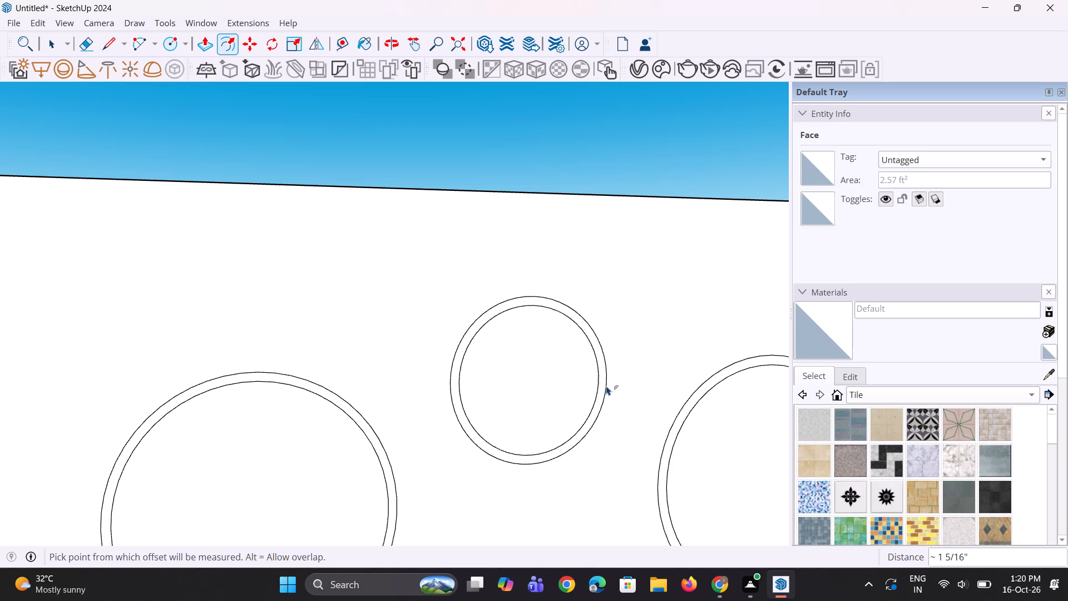
key("space")
key("space")
left_click(657, 161)
Push/Pull the ring around the large circle nearest the counter about 1 7/16" out from the wall.
scroll(541, 371, "down", 11)
middle_click_drag(553, 391, 567, 418)
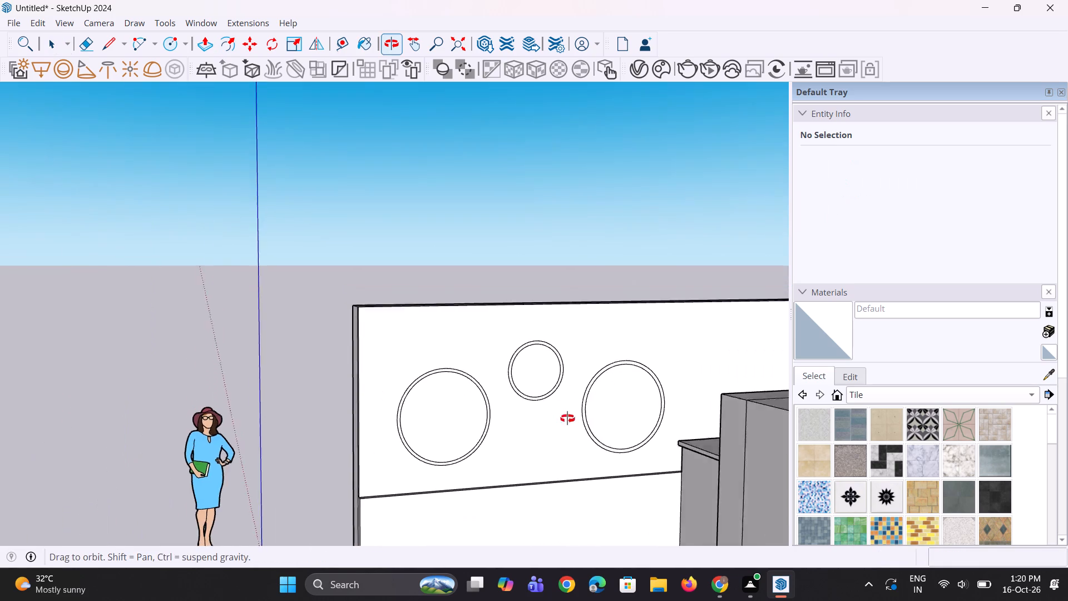
middle_click_drag(567, 418, 578, 432)
scroll(578, 424, "up", 7)
key("p")
scroll(582, 427, "up", 3)
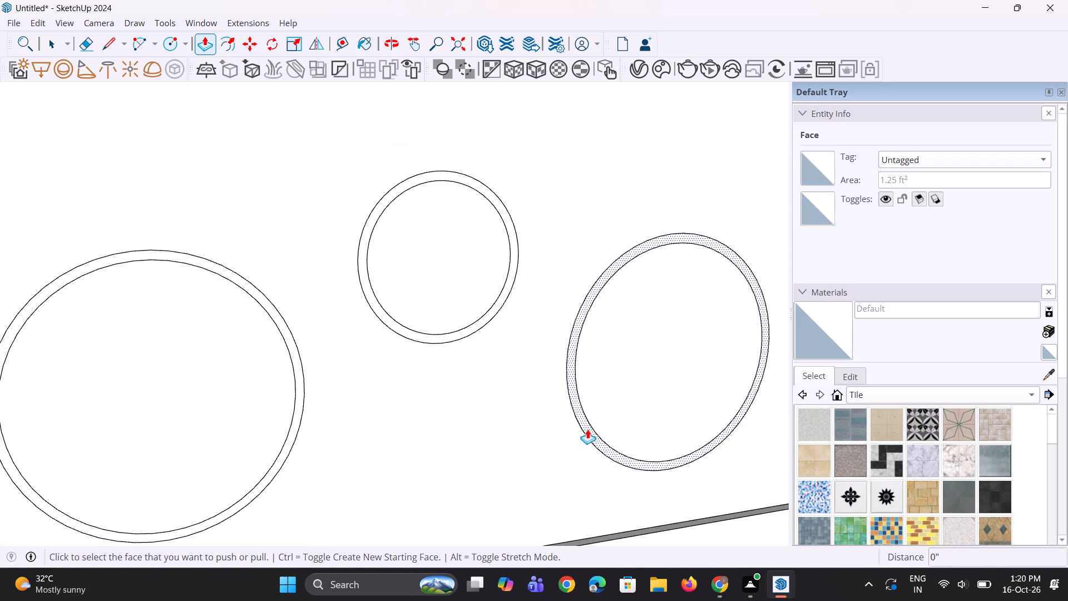
left_click(587, 429)
left_click(592, 433)
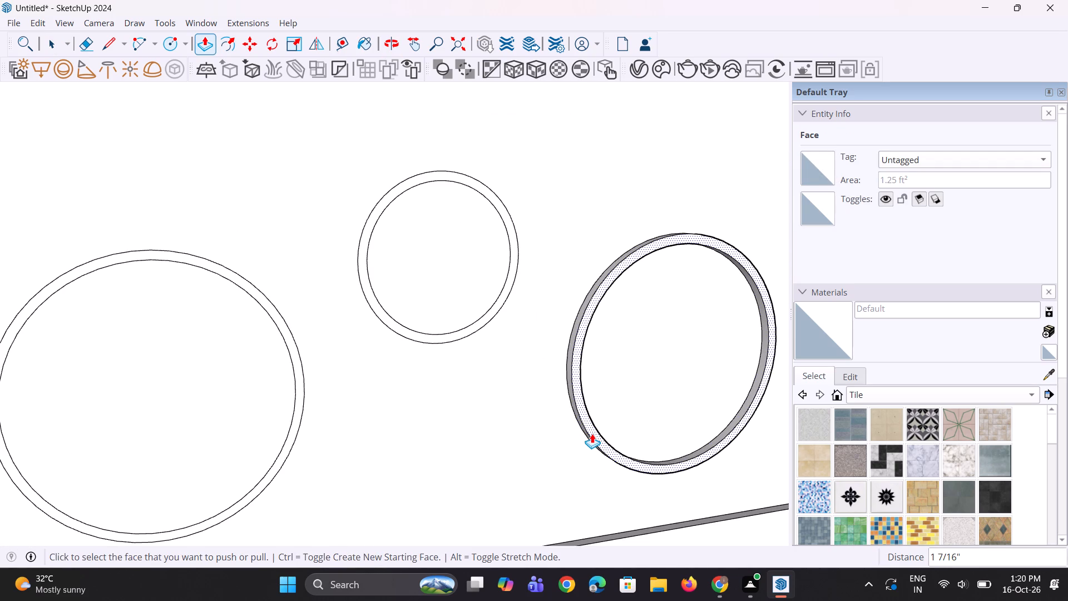
Repeat the same 1 7/16" extrusion on the small circle's ring and the ring nearest the wall's front end.
scroll(434, 348, "up", 3)
double_click(441, 338)
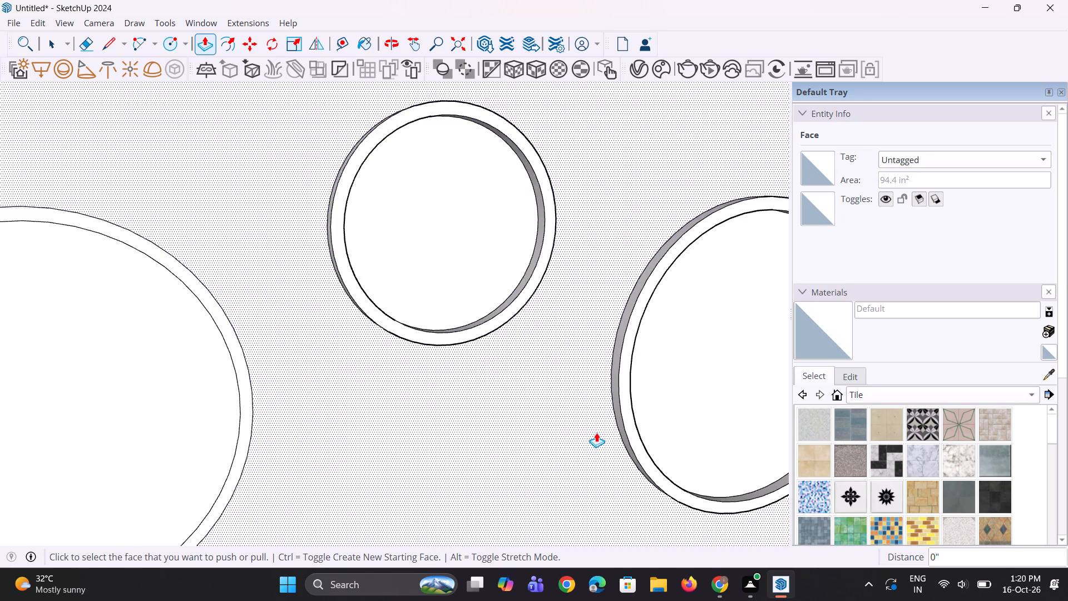
scroll(596, 432, "down", 11)
scroll(452, 479, "up", 5)
double_click(453, 480)
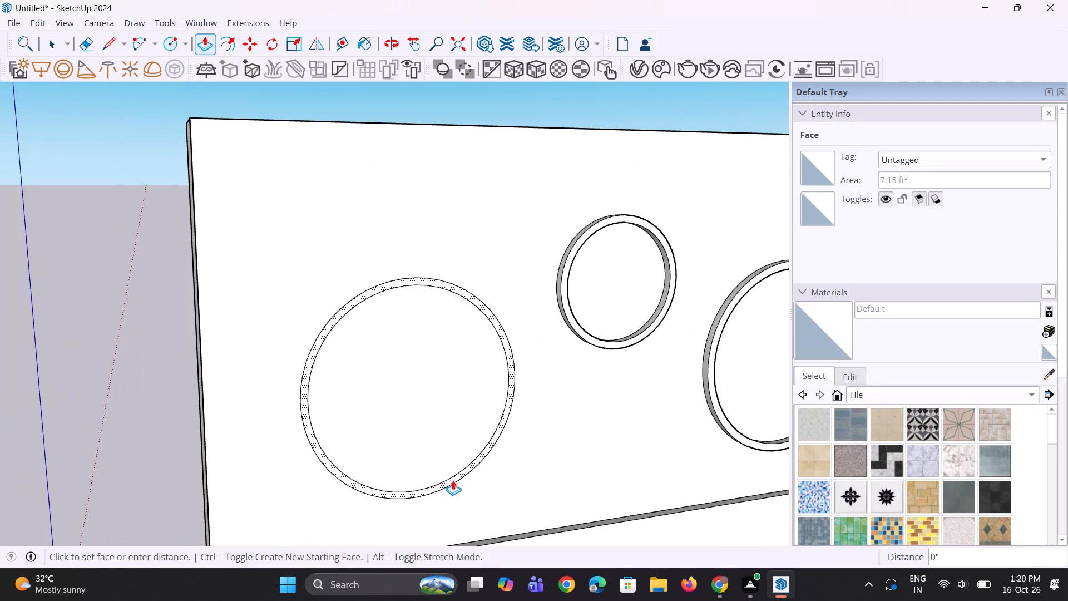
scroll(453, 459, "down", 5)
scroll(562, 454, "up", 1)
middle_click_drag(562, 454, 530, 416)
key("space")
key("space")
left_click(573, 198)
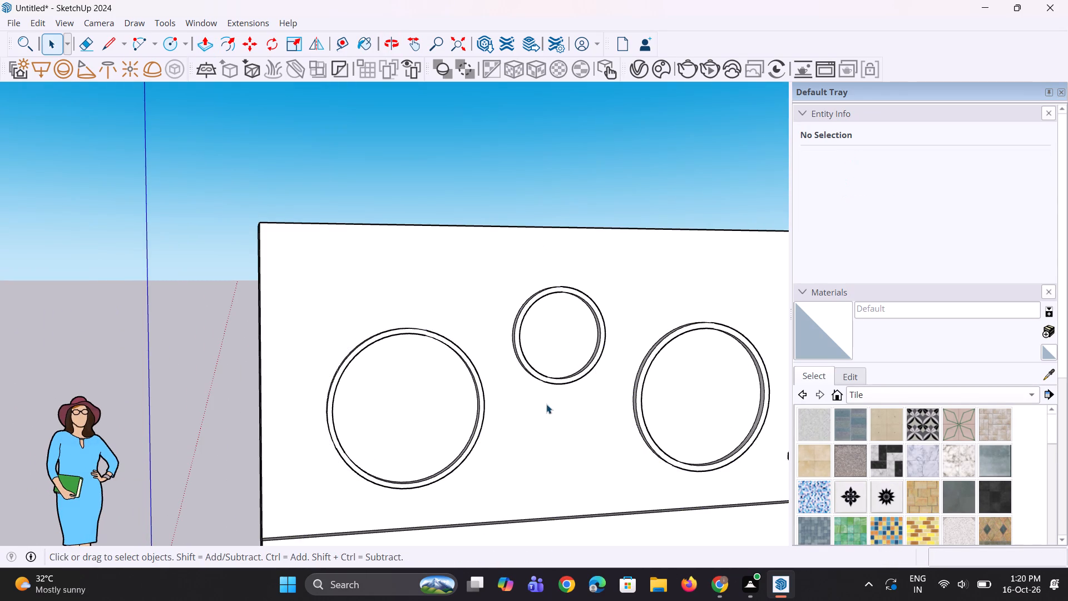
Draw a thin horizontal rectangle about 3' 10" long on the circle-decorated side wall, between the rings and the back-wall shelving.
scroll(551, 418, "down", 12)
middle_click_drag(534, 437, 549, 464)
scroll(549, 471, "up", 7)
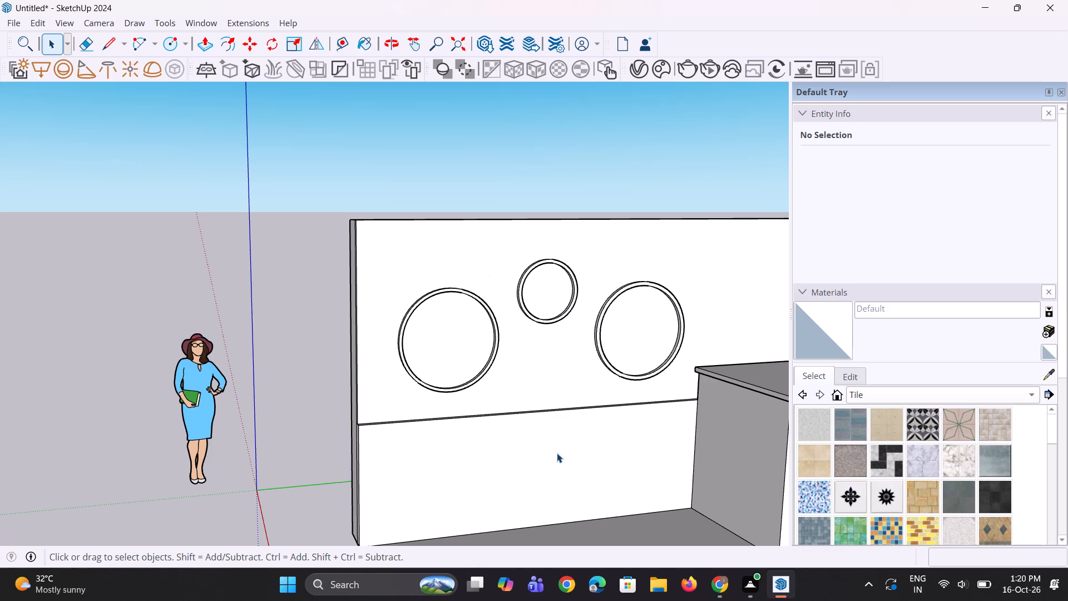
scroll(629, 401, "down", 3)
scroll(375, 387, "down", 4)
middle_click_drag(416, 396, 448, 513)
scroll(670, 279, "up", 3)
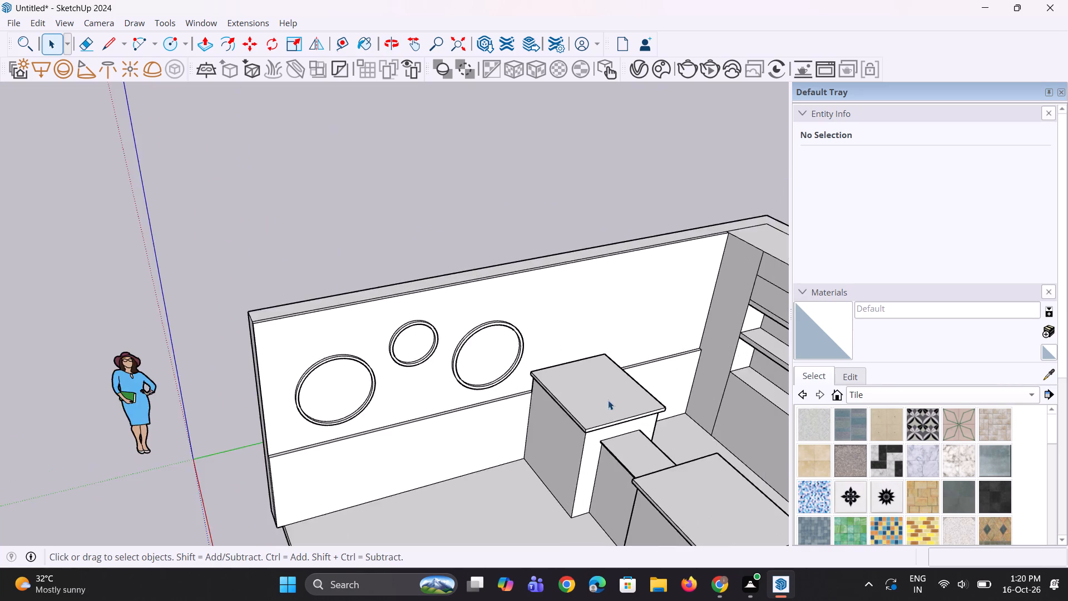
scroll(608, 400, "up", 3)
middle_click_drag(595, 410, 553, 364)
key("r")
scroll(559, 346, "up", 3)
middle_click_drag(565, 327, 542, 278)
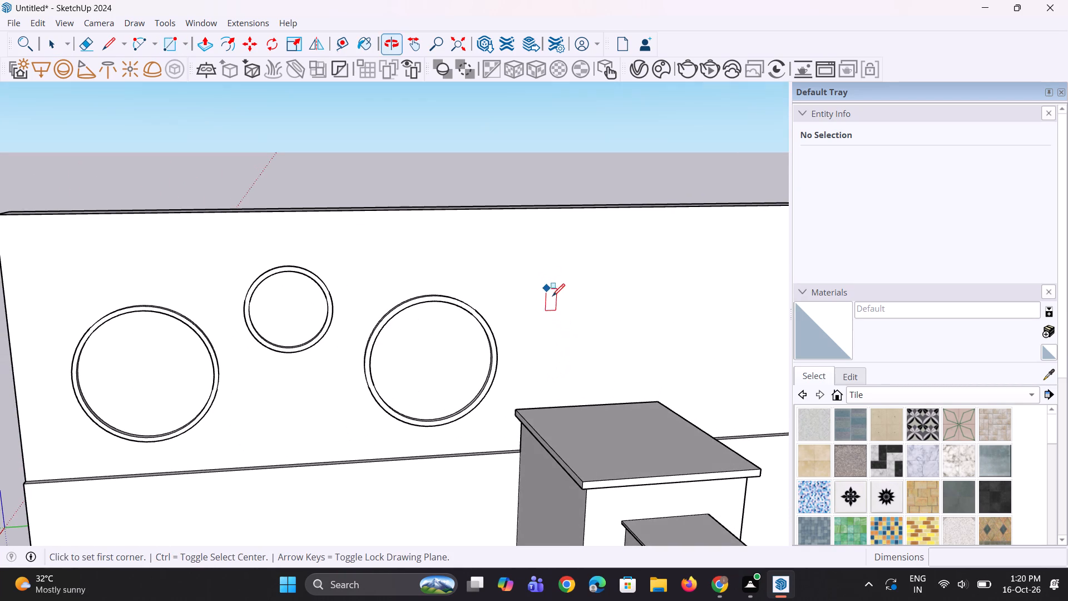
scroll(532, 352, "down", 1)
middle_click_drag(531, 356, 432, 328)
scroll(440, 332, "down", 15)
middle_click_drag(573, 291, 617, 510)
scroll(678, 406, "up", 2)
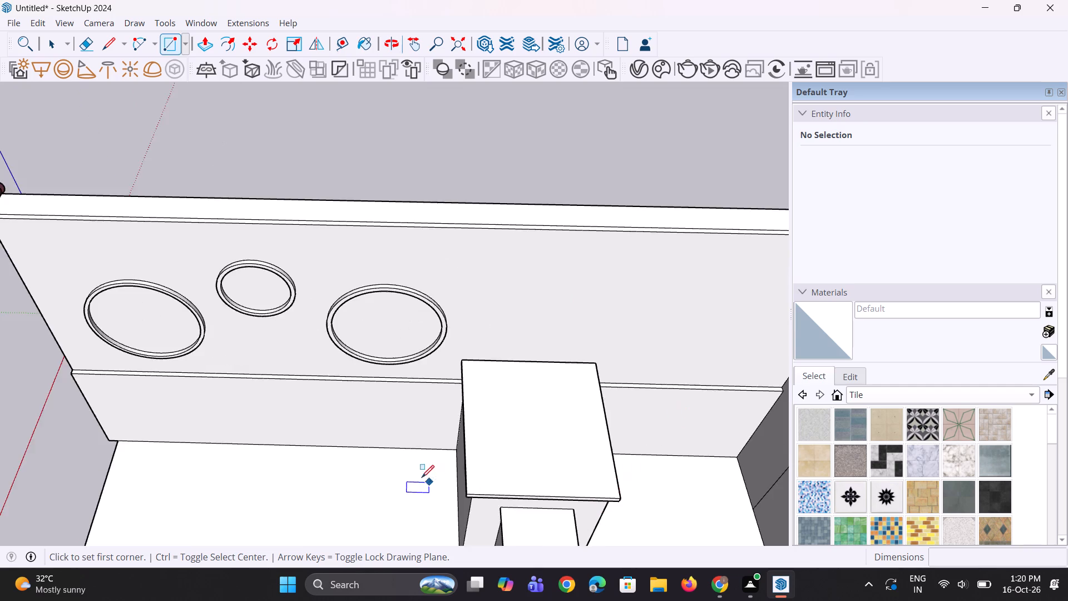
scroll(422, 477, "down", 10)
scroll(477, 431, "up", 1)
middle_click_drag(487, 432, 510, 348)
scroll(521, 406, "up", 9)
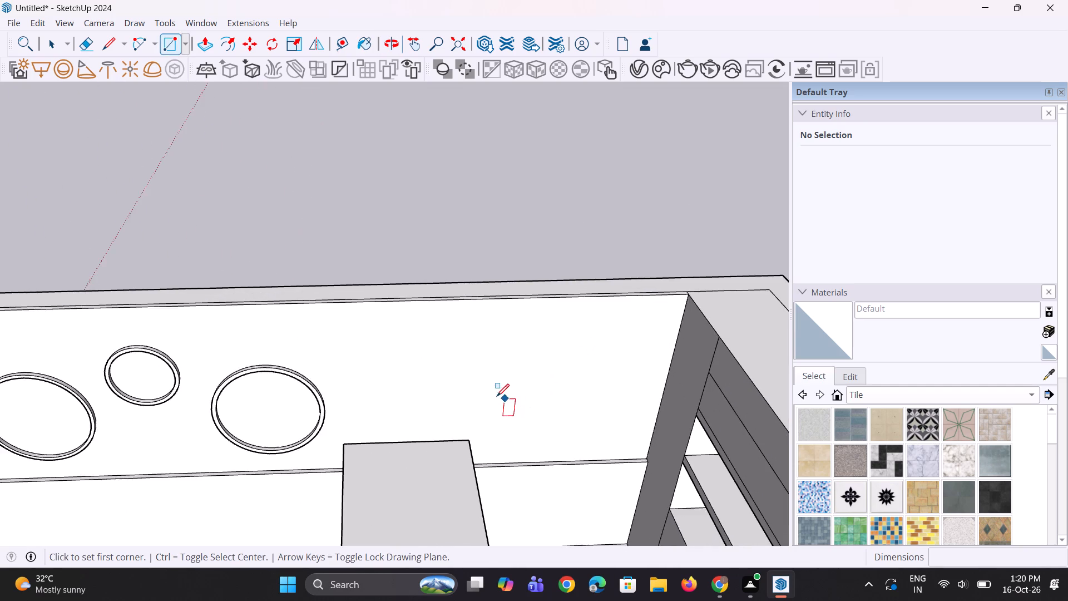
left_click(496, 384)
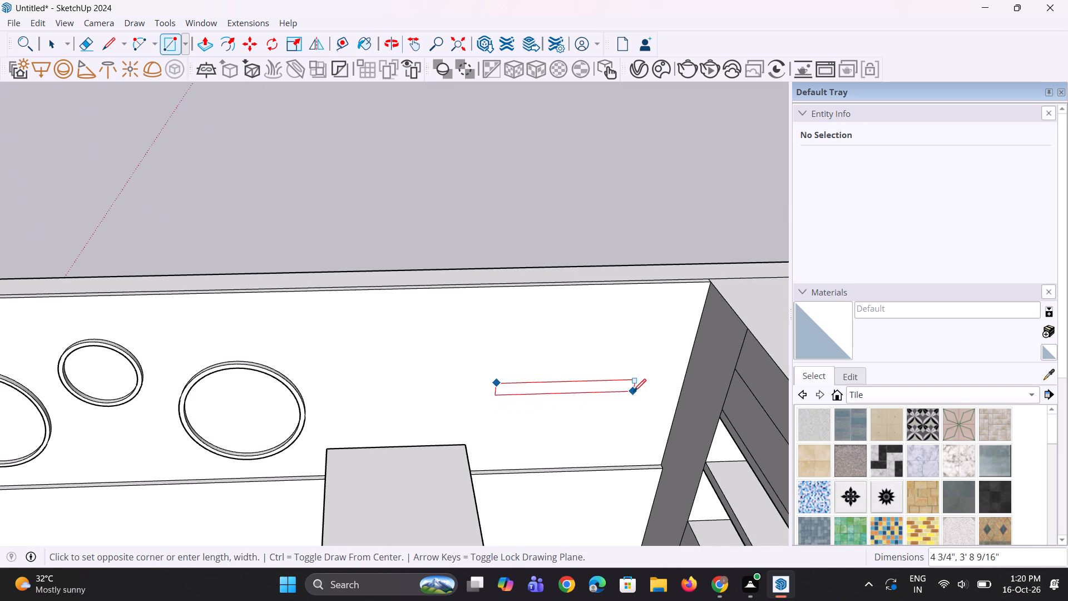
left_click(639, 388)
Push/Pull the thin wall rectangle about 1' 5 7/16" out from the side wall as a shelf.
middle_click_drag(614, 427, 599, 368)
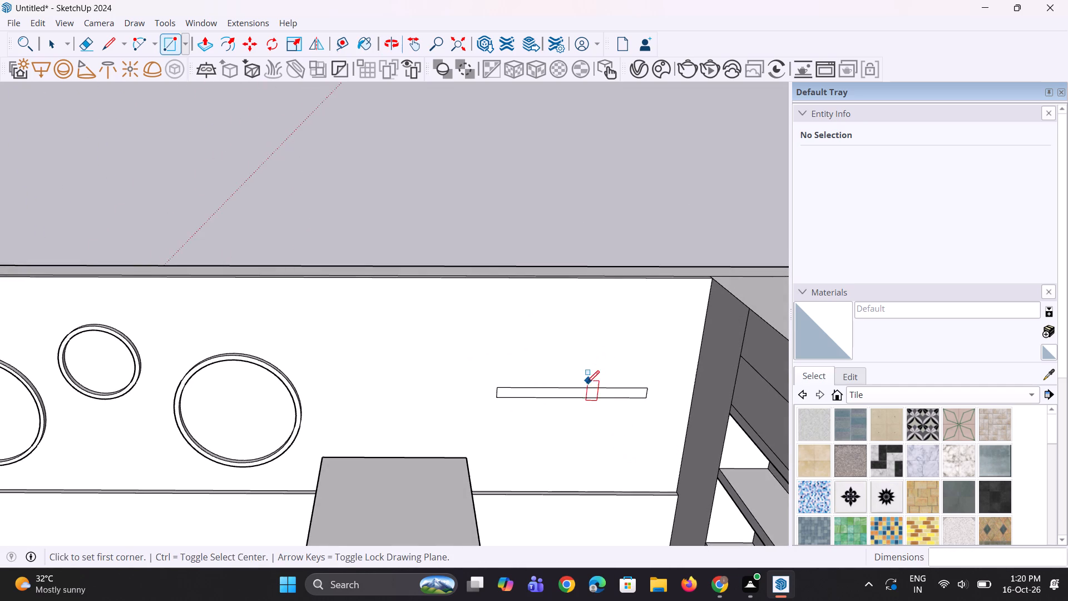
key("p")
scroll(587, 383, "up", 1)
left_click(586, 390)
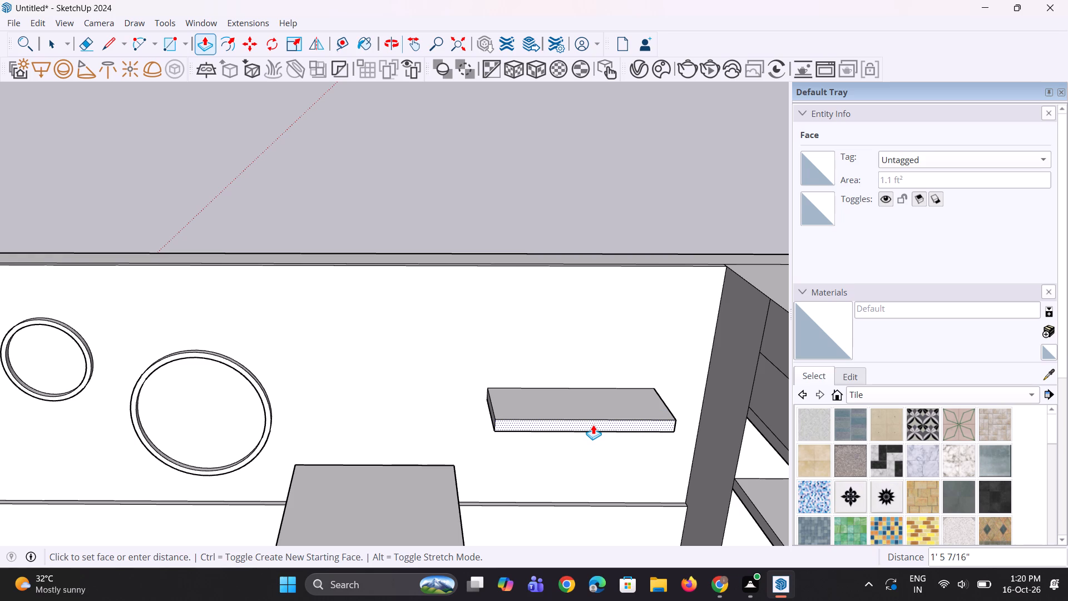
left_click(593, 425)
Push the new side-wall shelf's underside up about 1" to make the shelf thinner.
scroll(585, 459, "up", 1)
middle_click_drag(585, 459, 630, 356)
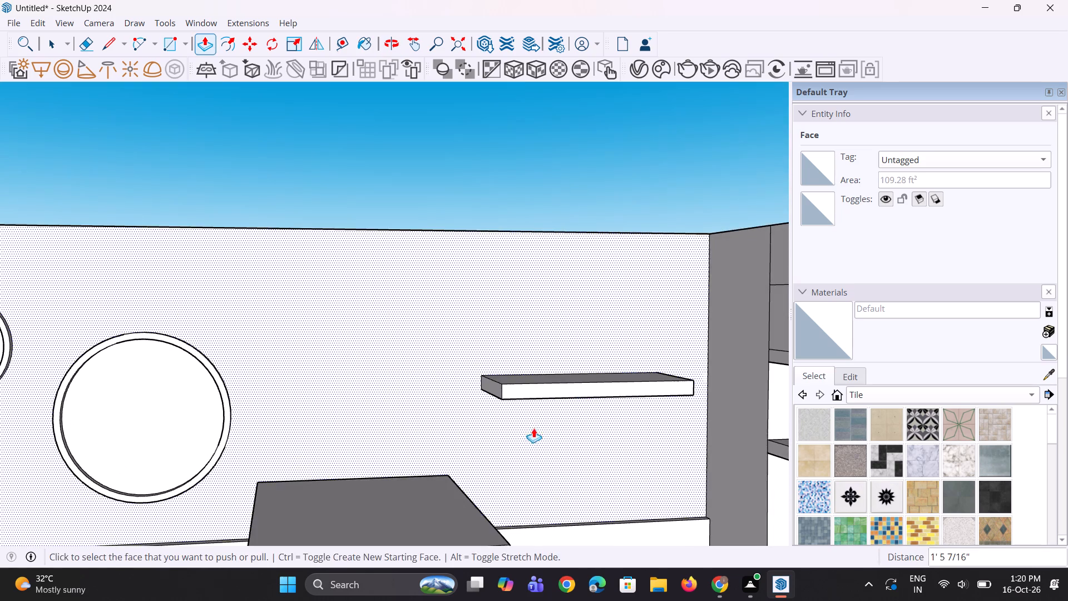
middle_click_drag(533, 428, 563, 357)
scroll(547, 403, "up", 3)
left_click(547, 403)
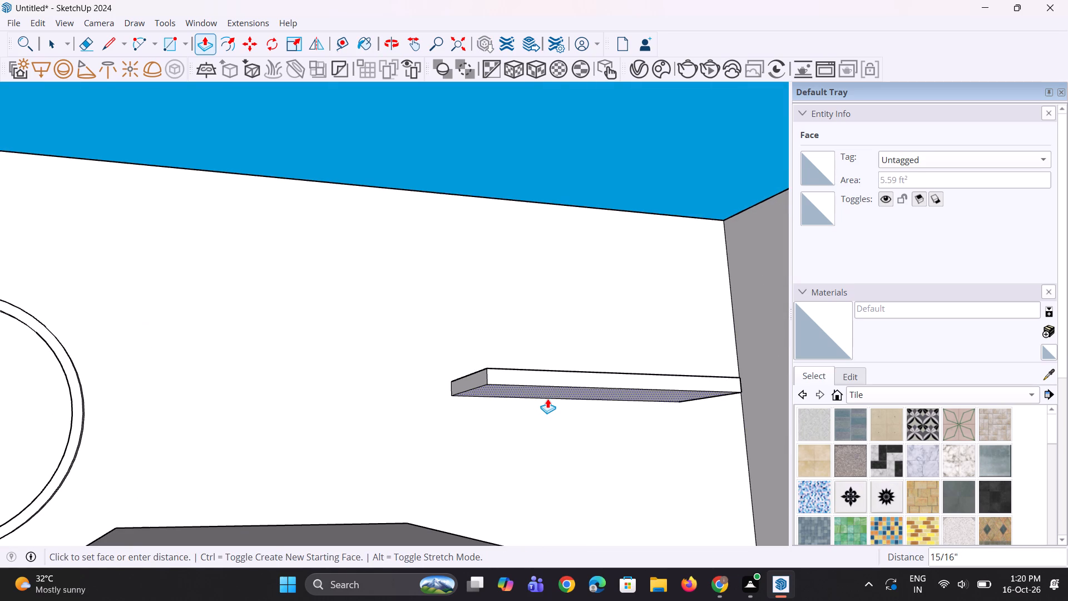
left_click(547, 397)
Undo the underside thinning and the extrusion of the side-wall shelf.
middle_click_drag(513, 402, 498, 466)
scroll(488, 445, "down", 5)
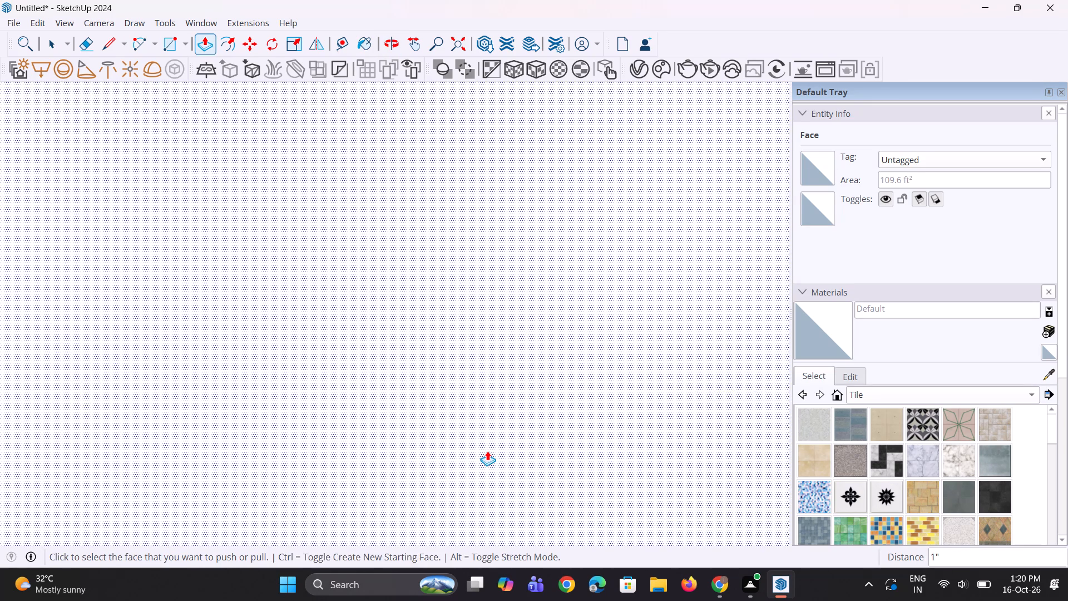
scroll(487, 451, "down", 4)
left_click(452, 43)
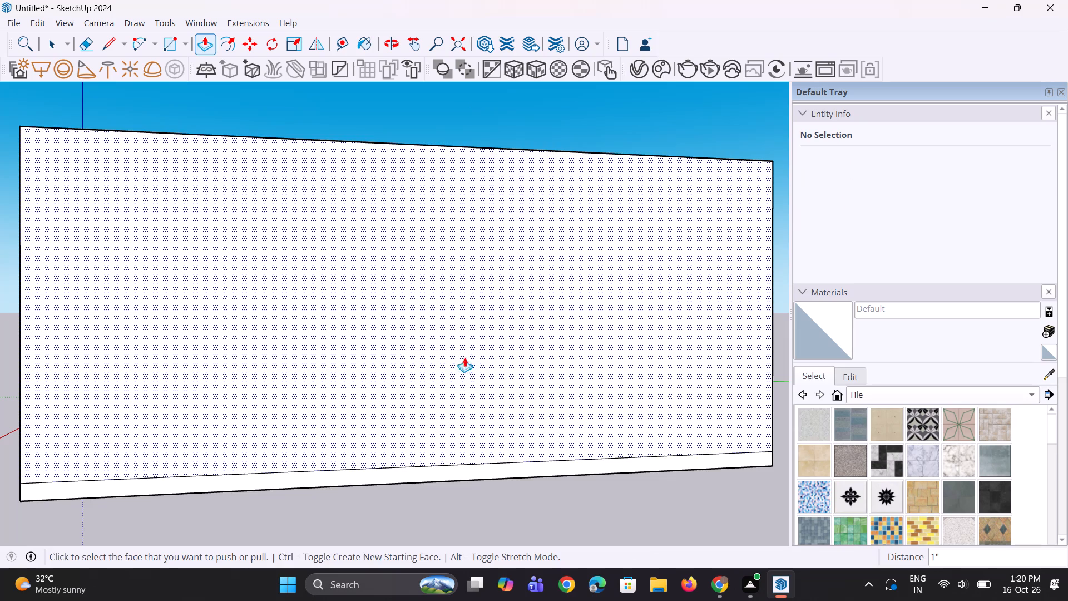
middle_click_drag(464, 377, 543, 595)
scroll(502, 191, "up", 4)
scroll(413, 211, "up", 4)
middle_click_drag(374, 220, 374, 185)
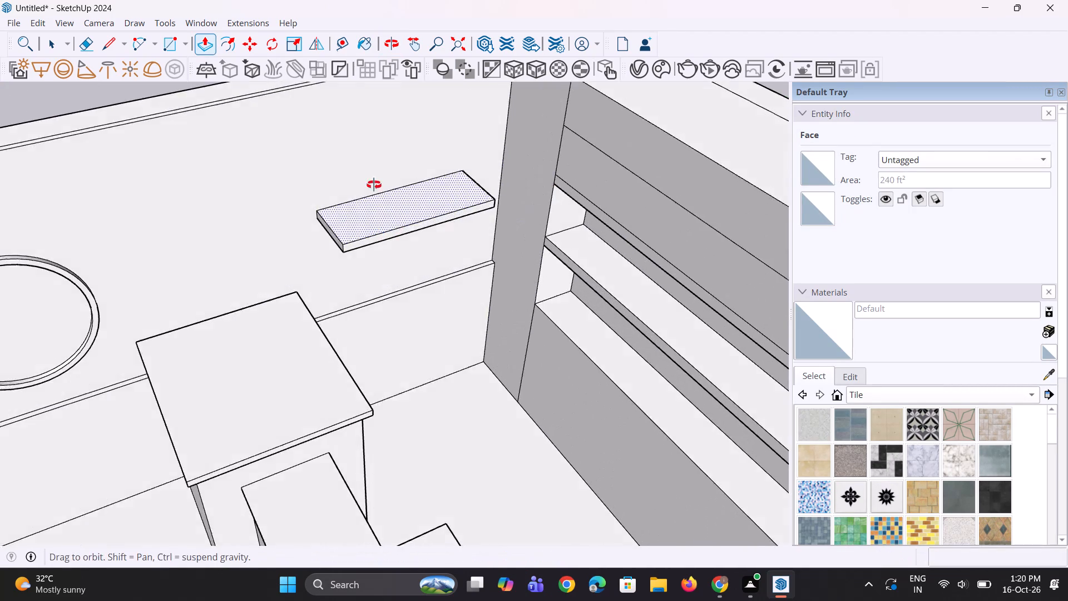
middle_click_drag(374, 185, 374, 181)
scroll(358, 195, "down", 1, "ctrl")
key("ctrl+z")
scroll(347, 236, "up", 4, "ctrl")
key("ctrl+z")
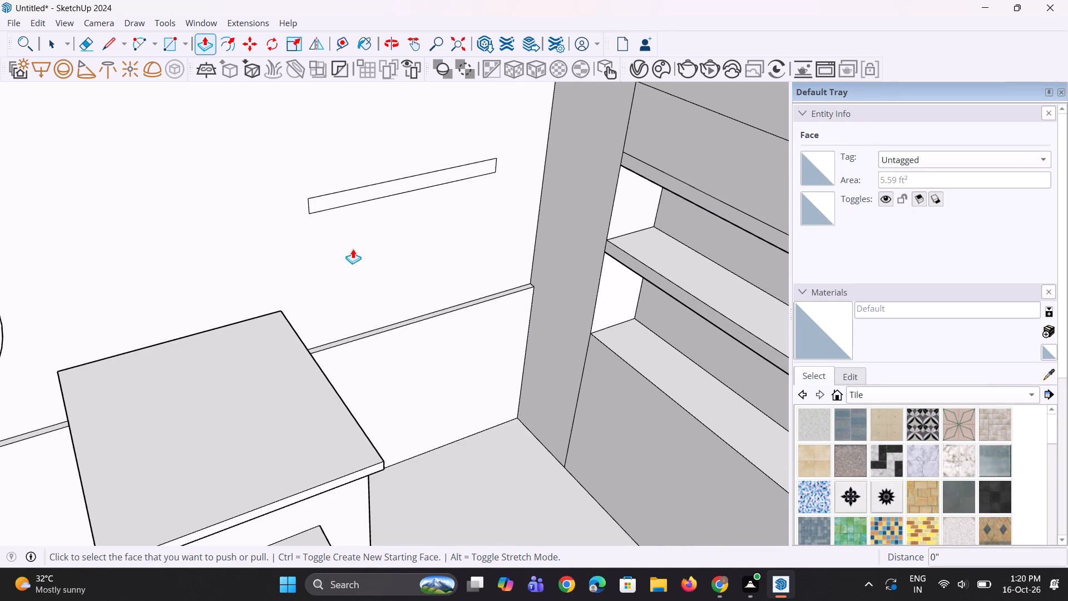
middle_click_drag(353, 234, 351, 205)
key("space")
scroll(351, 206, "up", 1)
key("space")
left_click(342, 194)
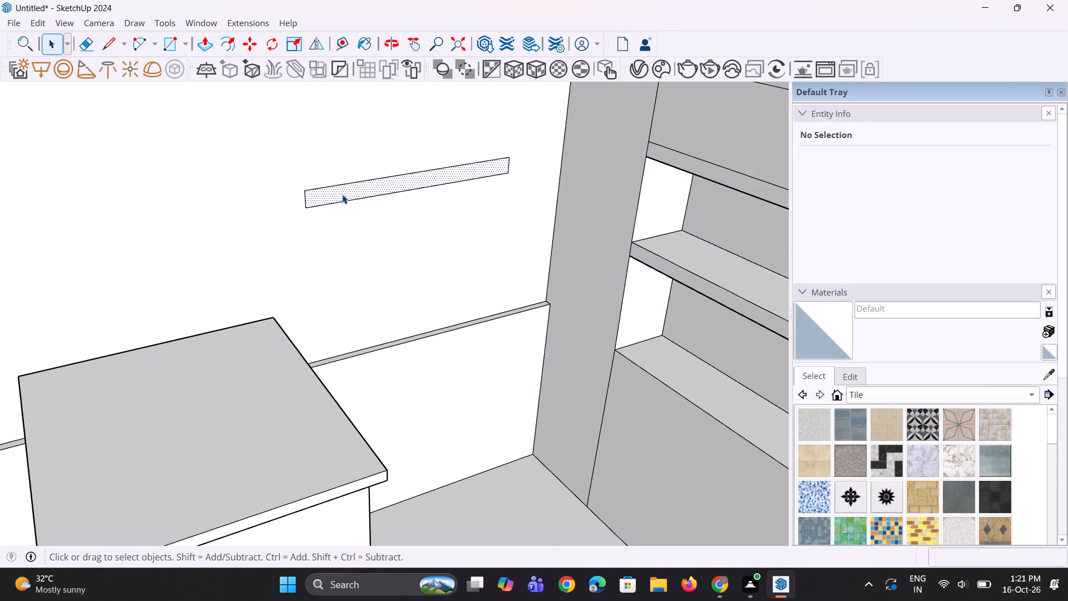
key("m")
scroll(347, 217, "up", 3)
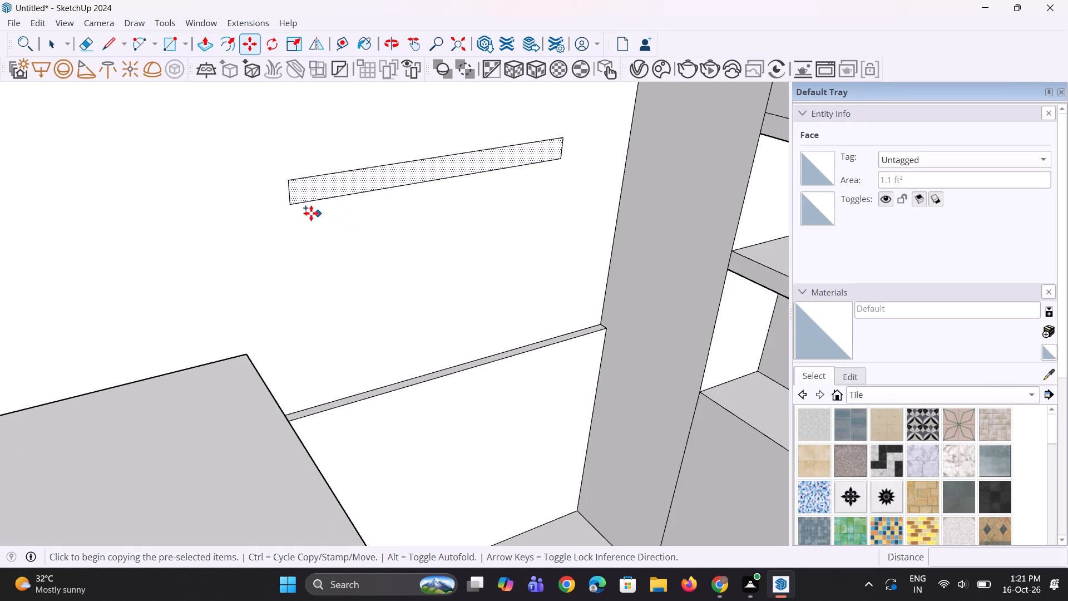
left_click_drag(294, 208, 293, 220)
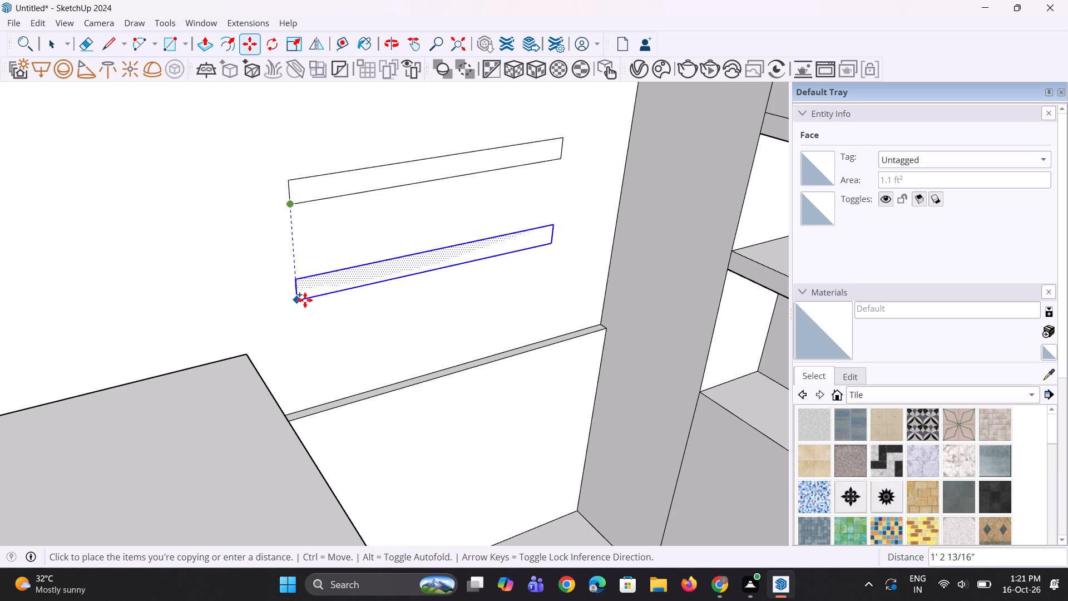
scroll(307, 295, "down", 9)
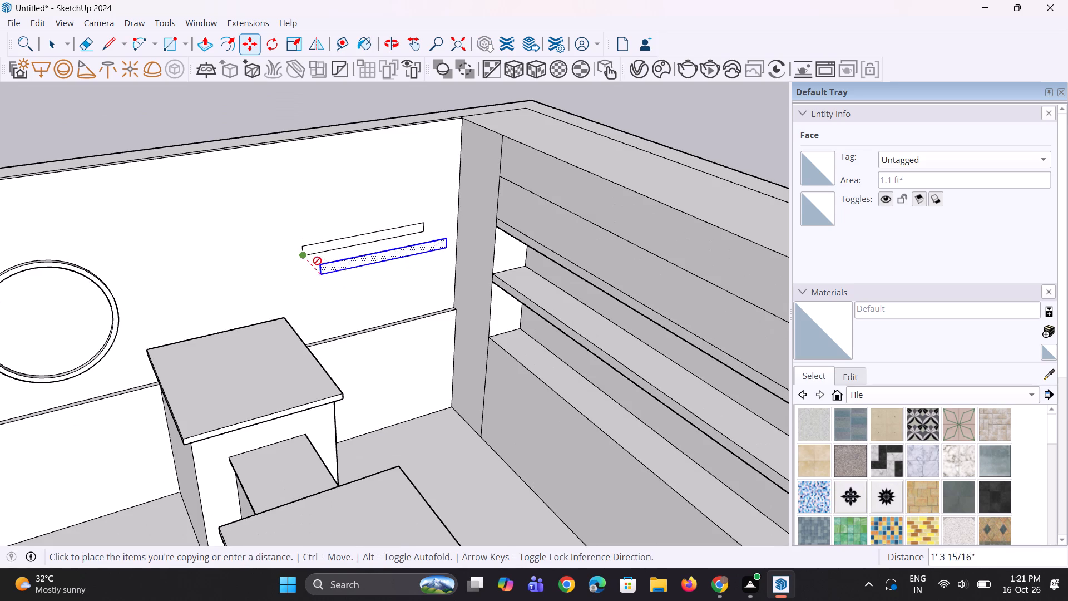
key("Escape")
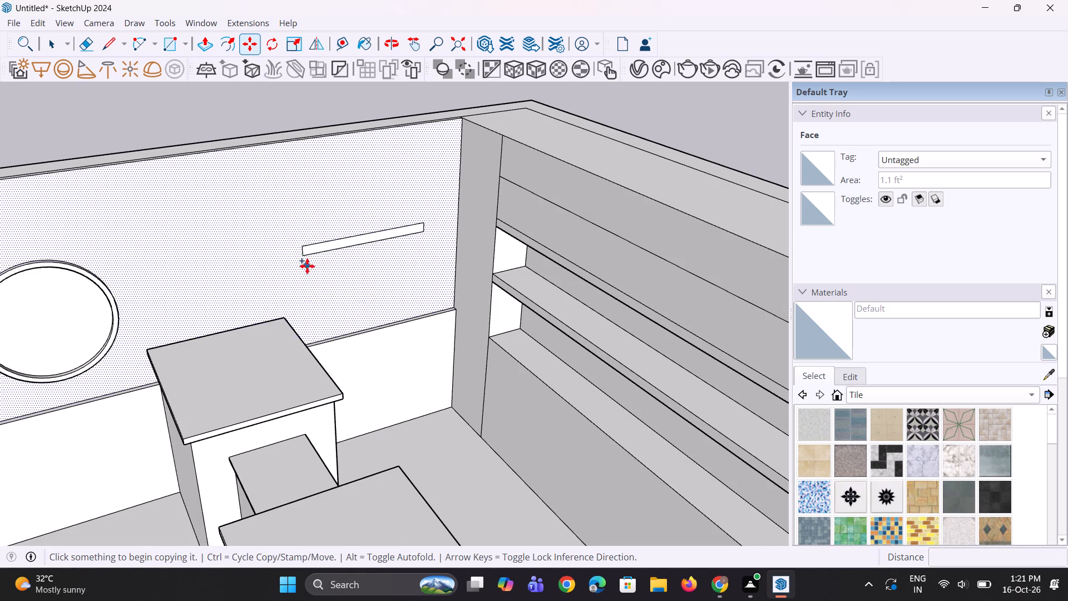
Move the thin rectangle on the side wall straight up about 6".
scroll(307, 266, "up", 2)
key("space")
left_click(339, 247)
left_click(334, 240)
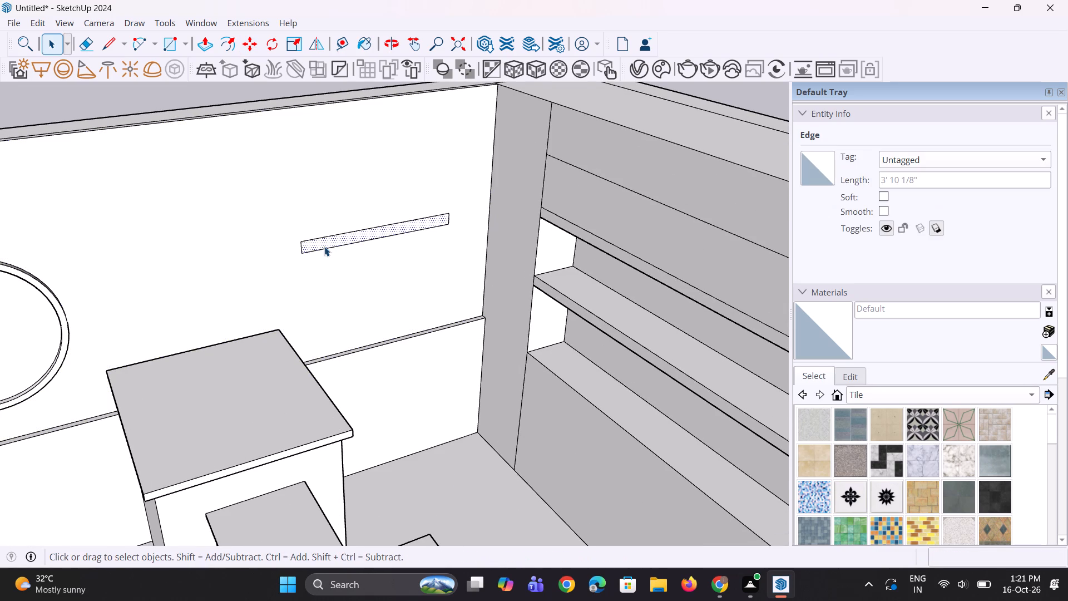
scroll(303, 251, "up", 1)
key("m")
scroll(298, 240, "up", 2)
left_click(298, 238)
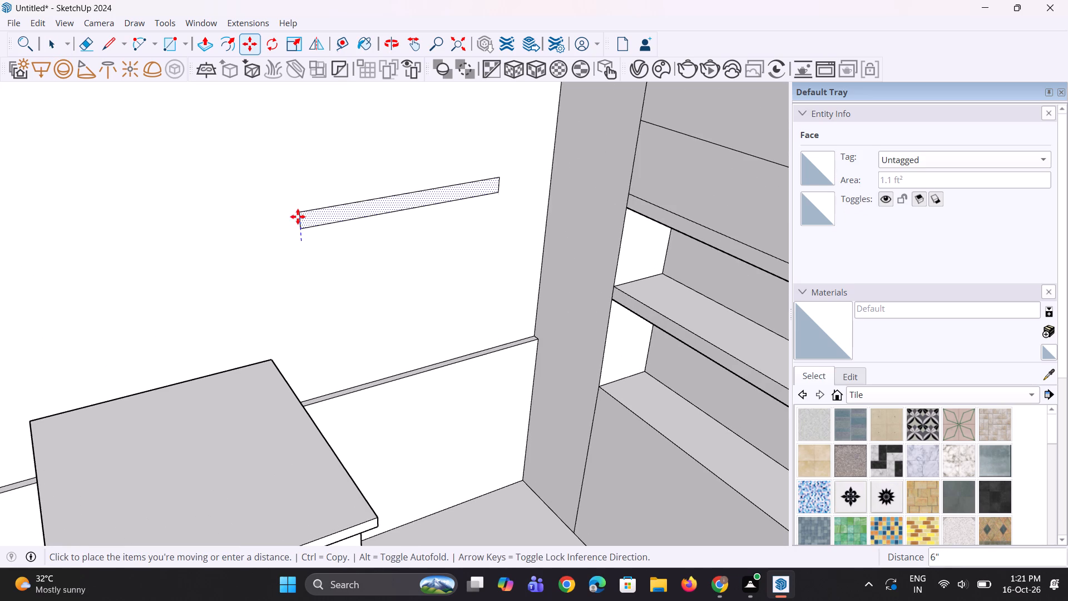
left_click(298, 208)
Copy the thin rectangle straight down the side wall by about 1' 2".
key("m")
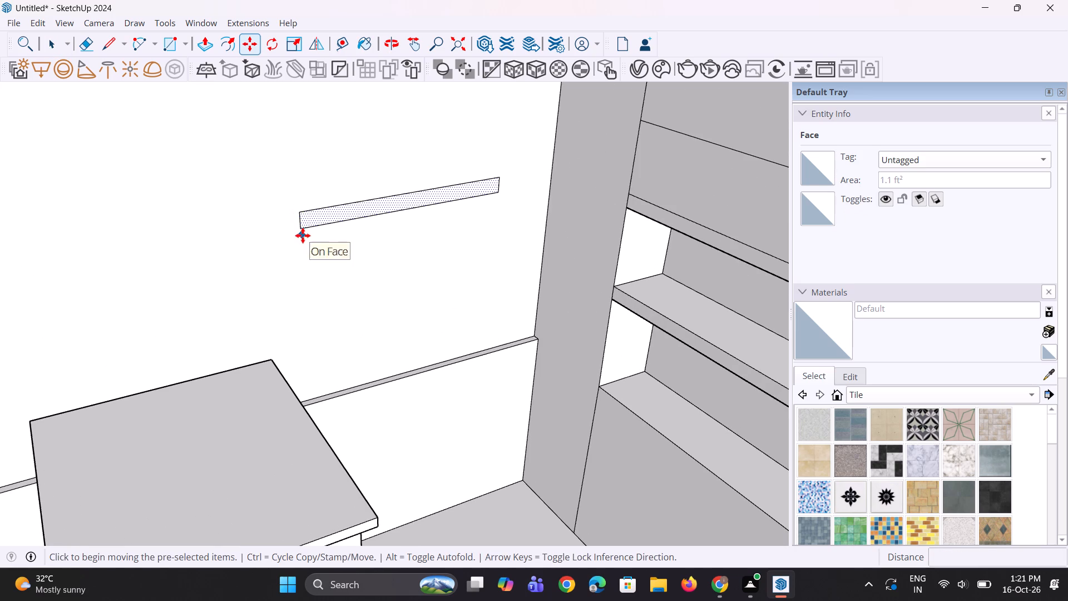
scroll(310, 248, "up", 1)
left_click(301, 228)
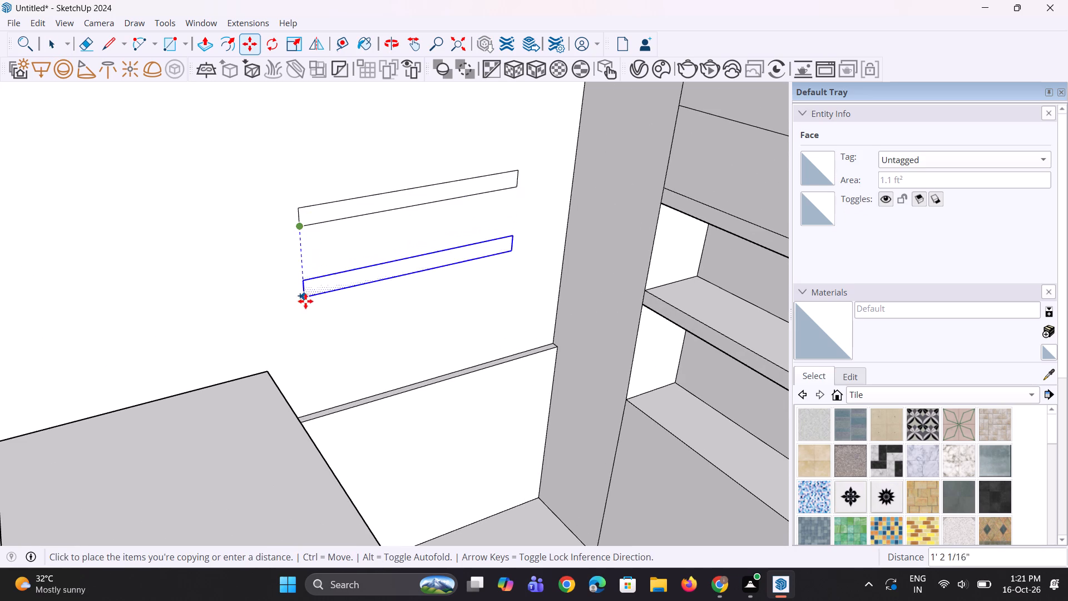
left_click(305, 304)
middle_click_drag(327, 306, 330, 258)
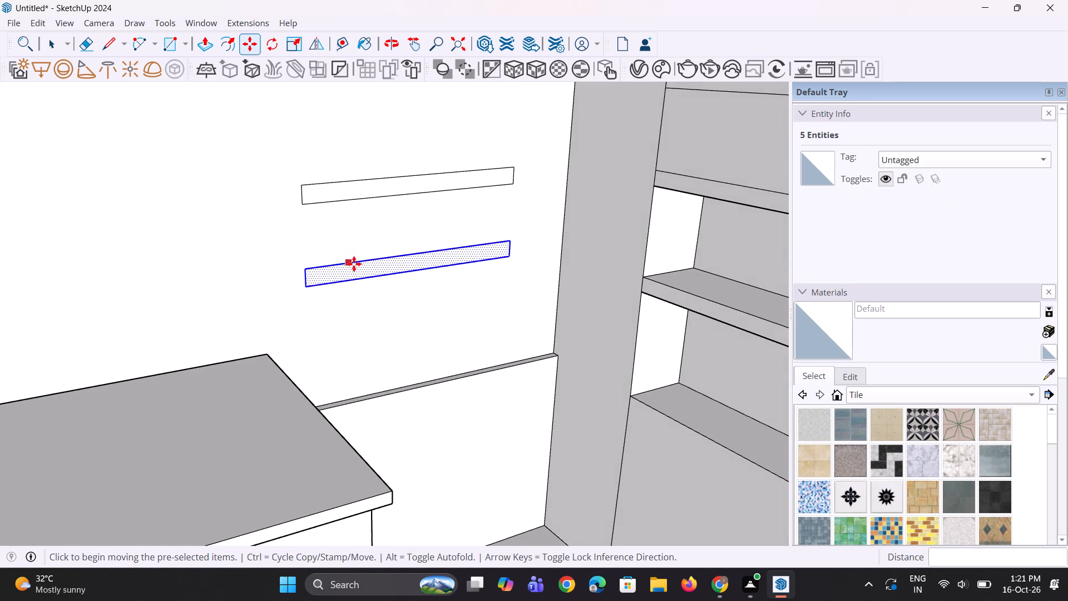
Push/Pull the lower and upper wall rectangles about 1' 2 15/16" out from the side wall as two shelves.
key("p")
scroll(371, 257, "up", 3)
left_click(376, 266)
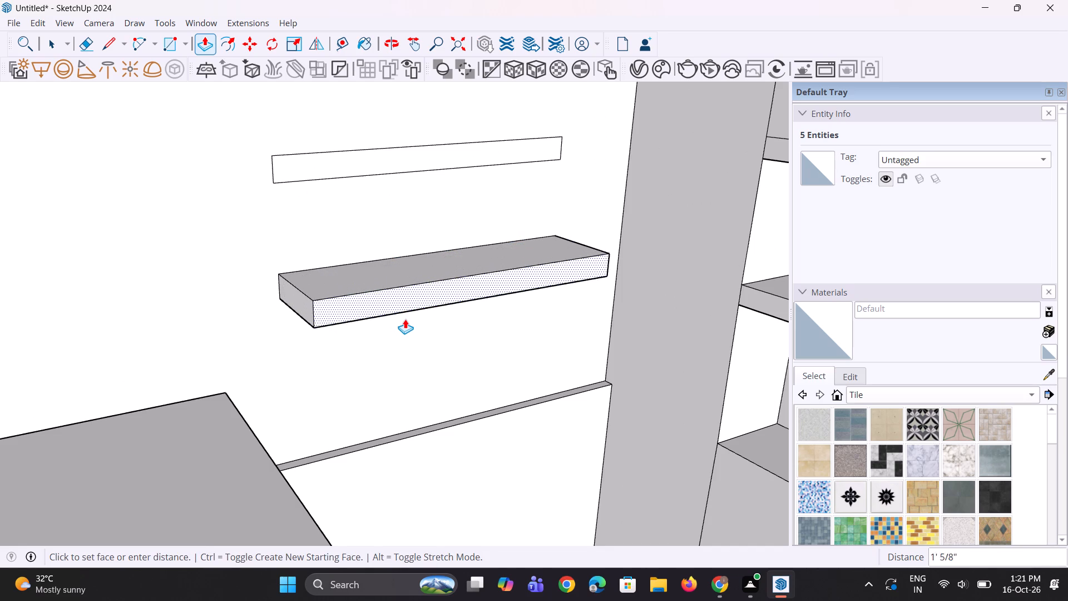
left_click(408, 328)
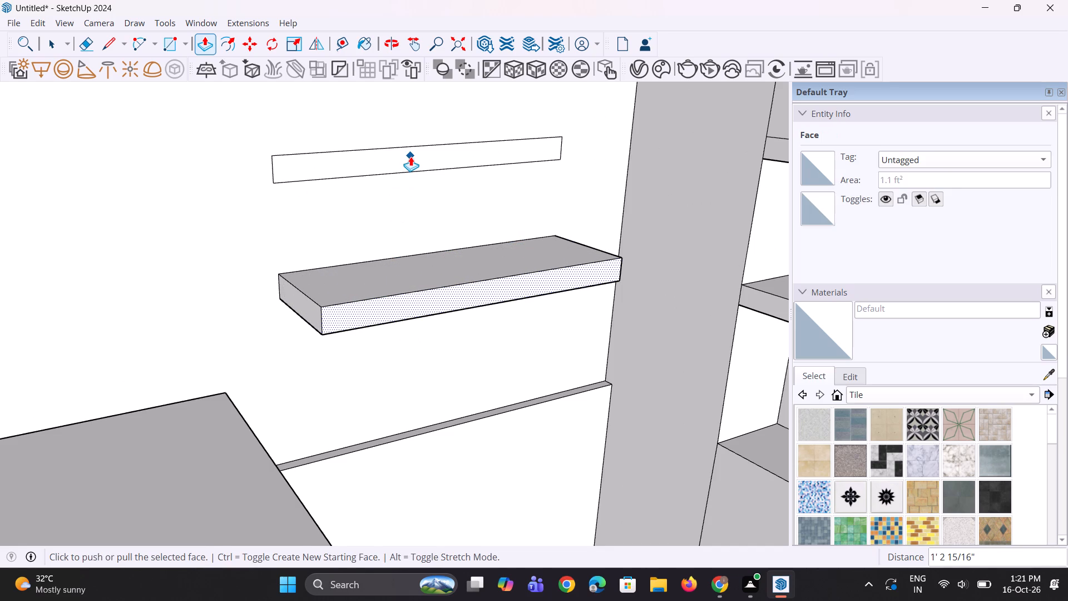
key("space")
key("p")
key("space")
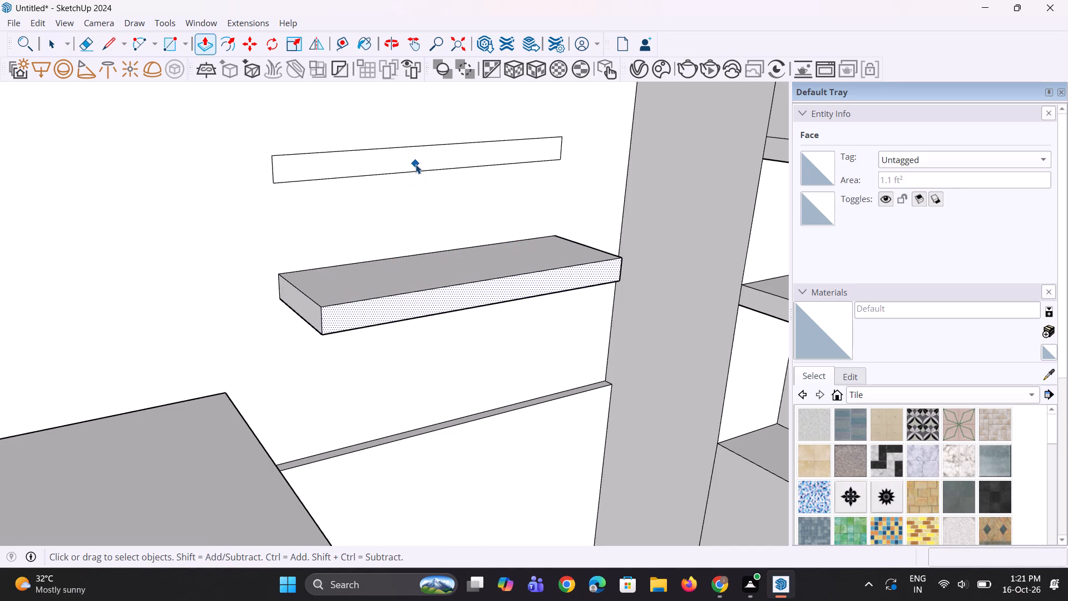
key("space")
left_click(416, 164)
key("p")
double_click(416, 164)
scroll(405, 302, "down", 4)
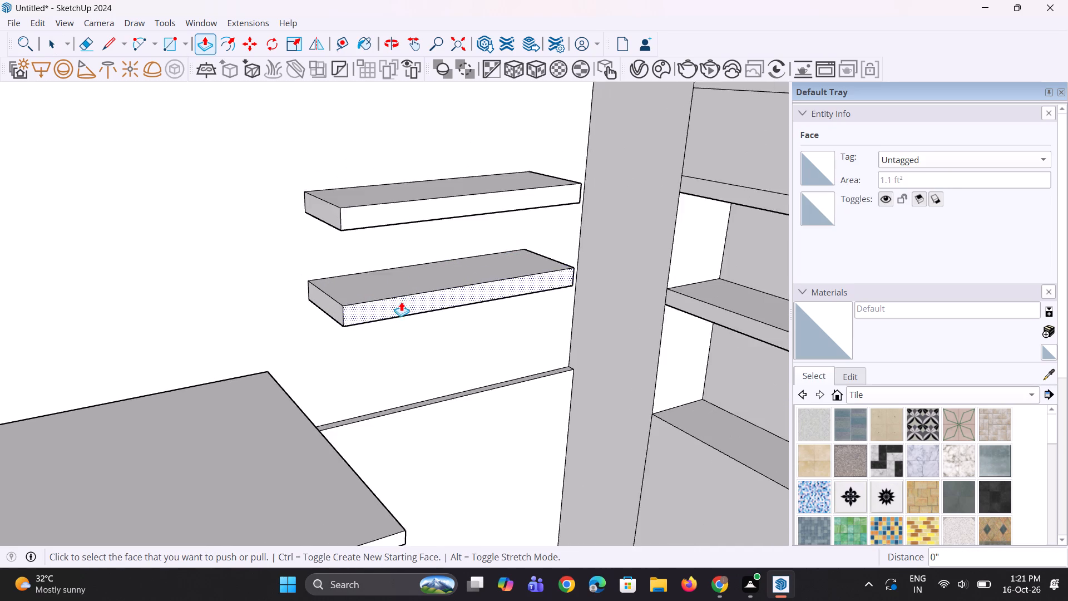
Push the undersides of both side-wall shelves up about 1 1/4" to make the shelves thinner.
middle_click_drag(397, 288, 437, 189)
scroll(359, 288, "up", 7)
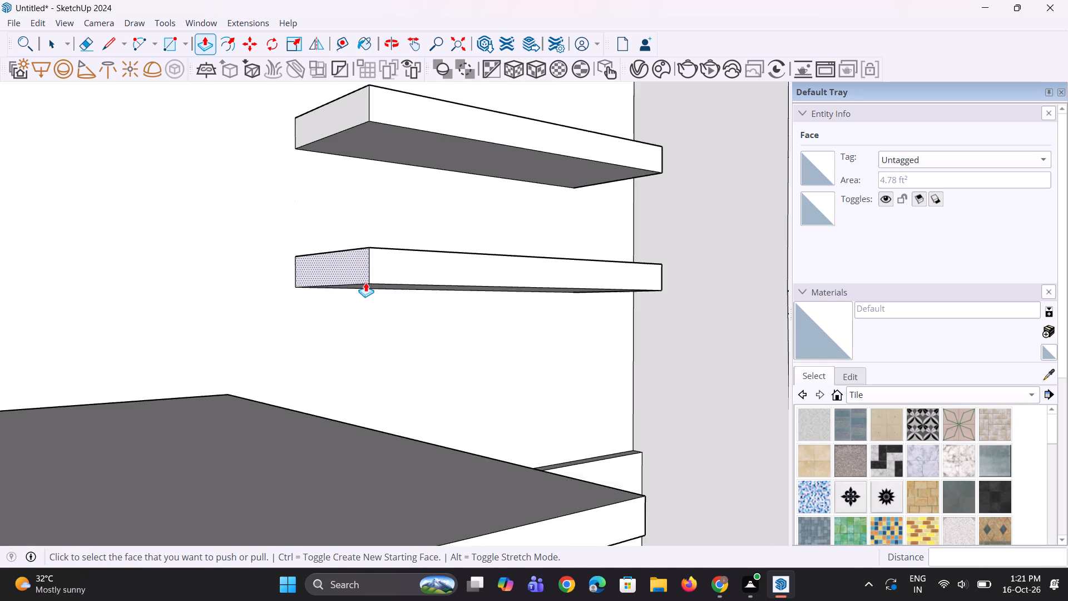
scroll(365, 282, "up", 5)
left_click(383, 288)
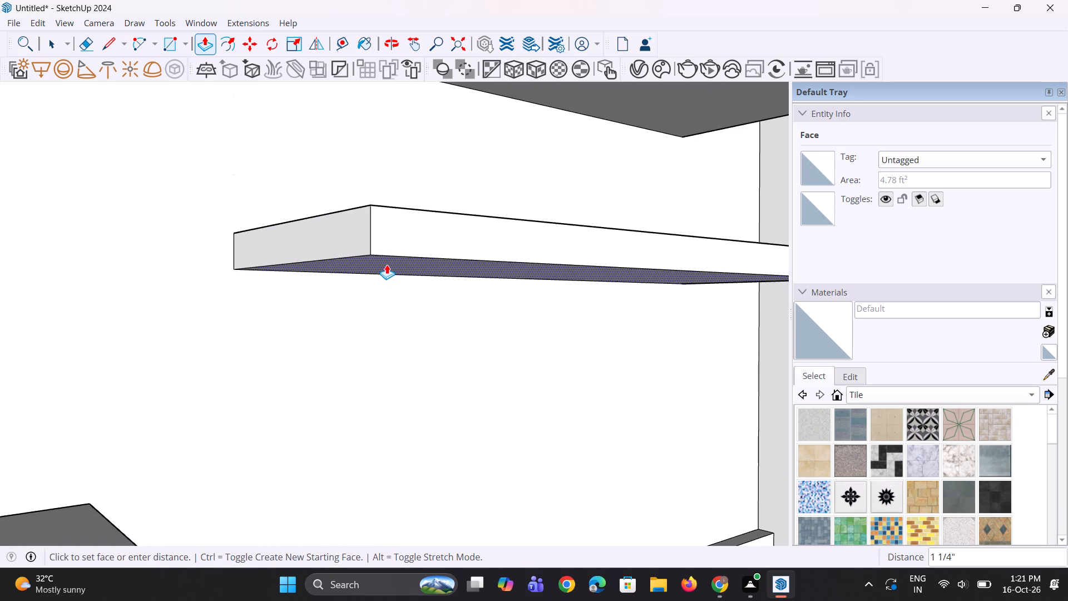
left_click(387, 264)
scroll(407, 324, "down", 5)
double_click(456, 167)
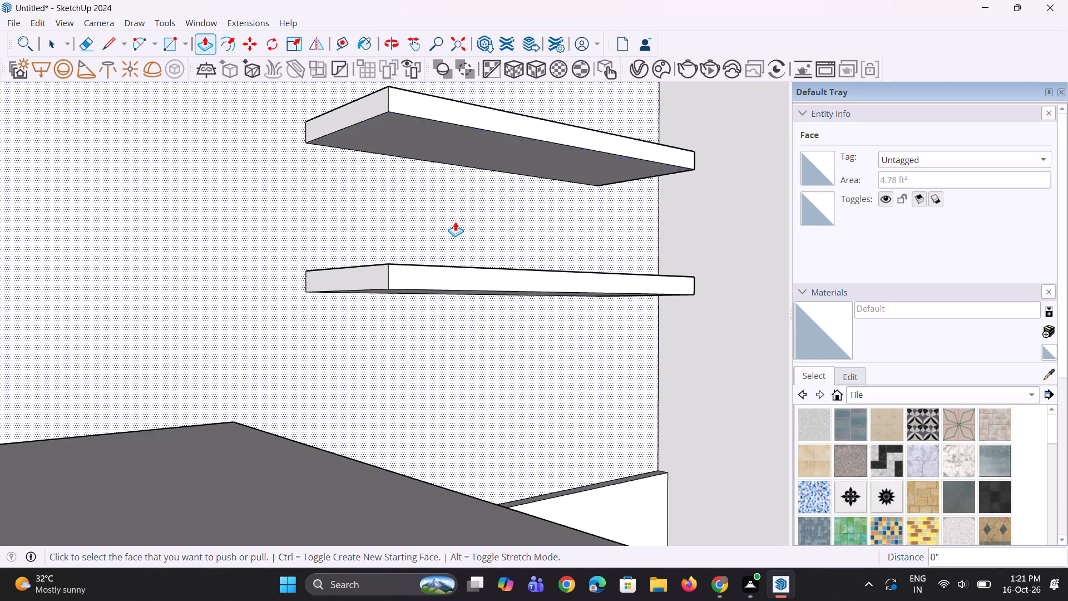
Examine the side-wall shelves, rings, counter and overall cafe layout from several angles.
scroll(456, 245, "down", 5)
middle_click_drag(452, 252, 437, 316)
scroll(437, 316, "down", 6)
middle_click_drag(437, 317, 353, 362)
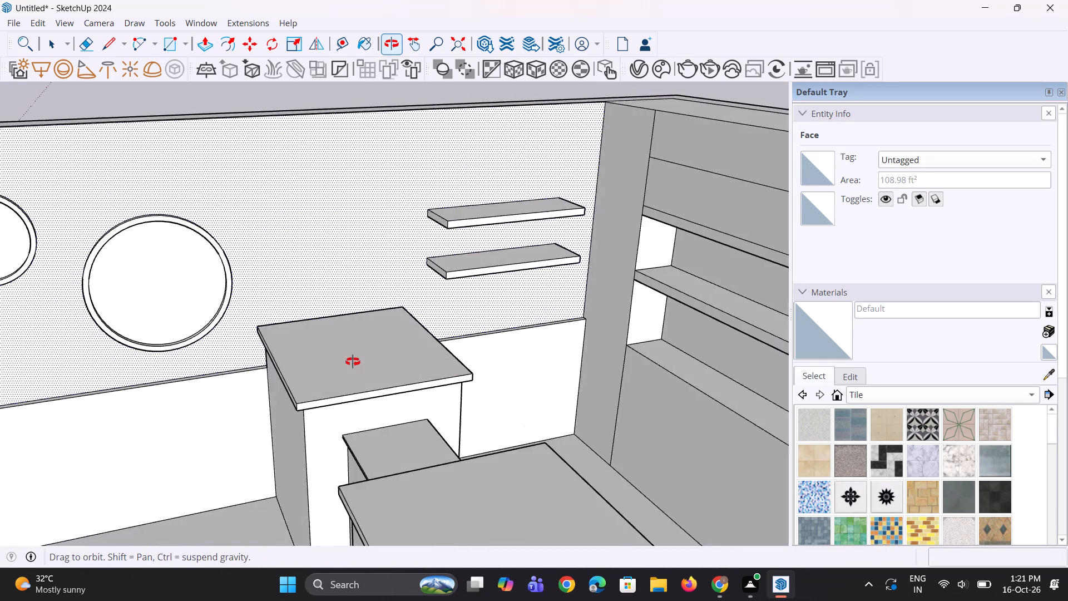
middle_click_drag(353, 362, 400, 380)
scroll(389, 344, "down", 5)
middle_click_drag(401, 350, 384, 329)
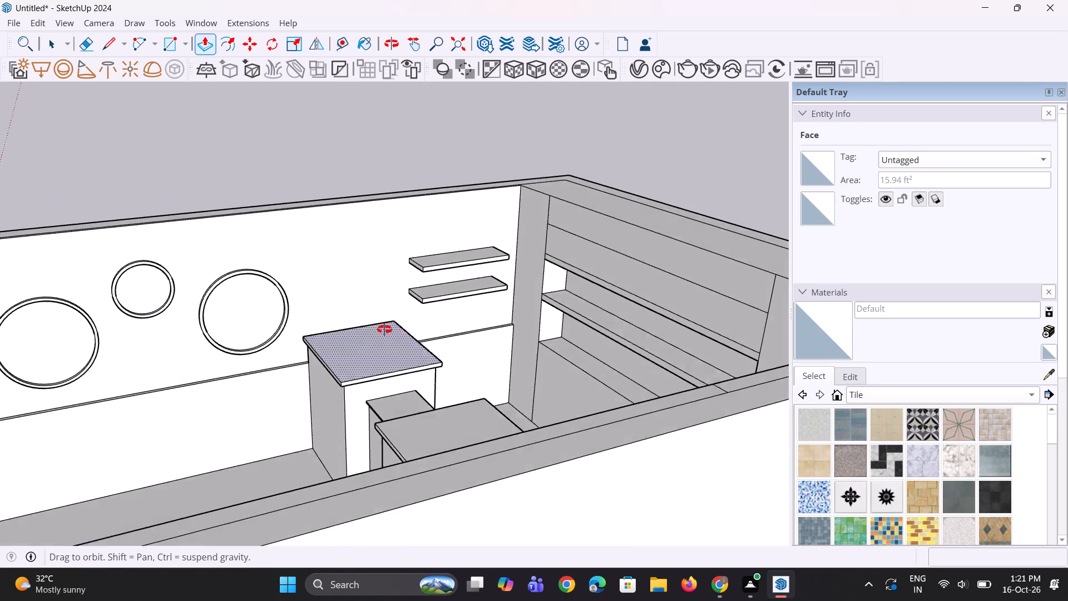
middle_click_drag(384, 329, 372, 328)
scroll(300, 374, "down", 9)
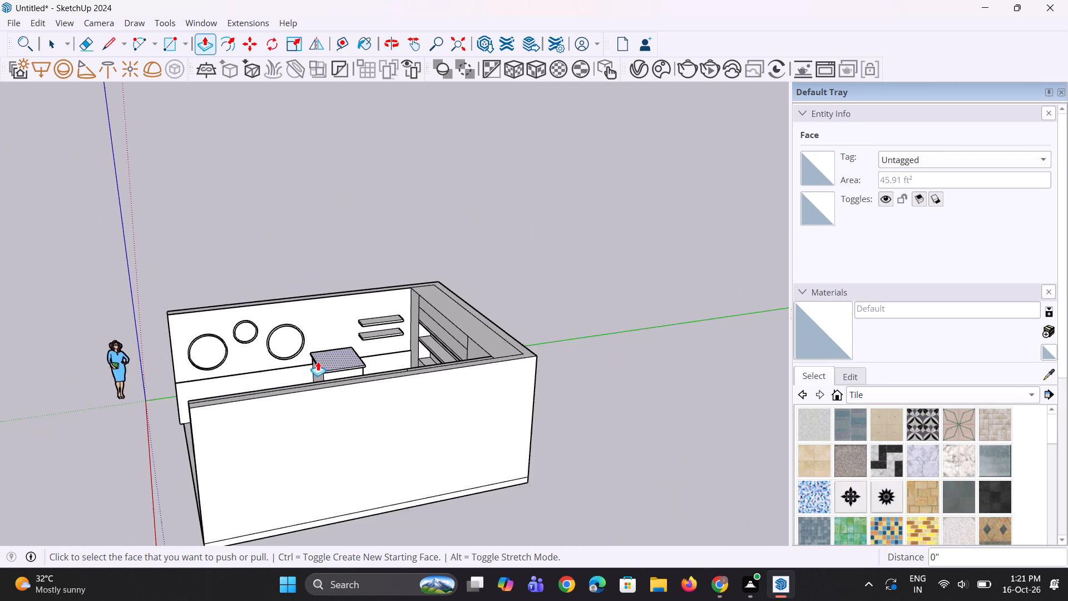
scroll(318, 361, "up", 1)
middle_click_drag(318, 361, 617, 344)
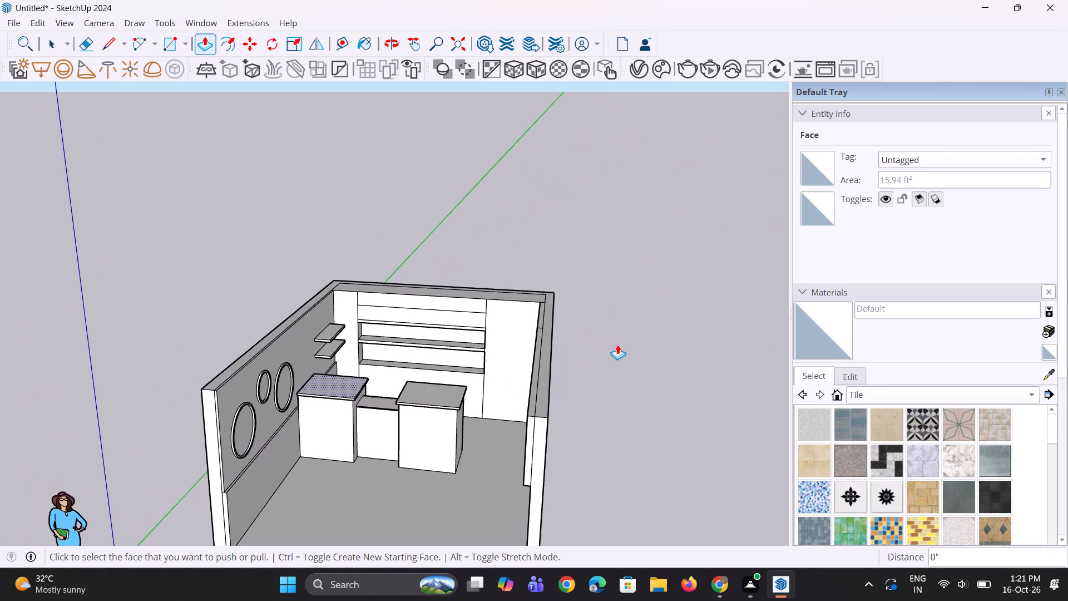
Push/Pull the wavy side wall's front end forward about 6' 2" and extend the floor slab's front face by the same distance.
scroll(471, 352, "down", 8)
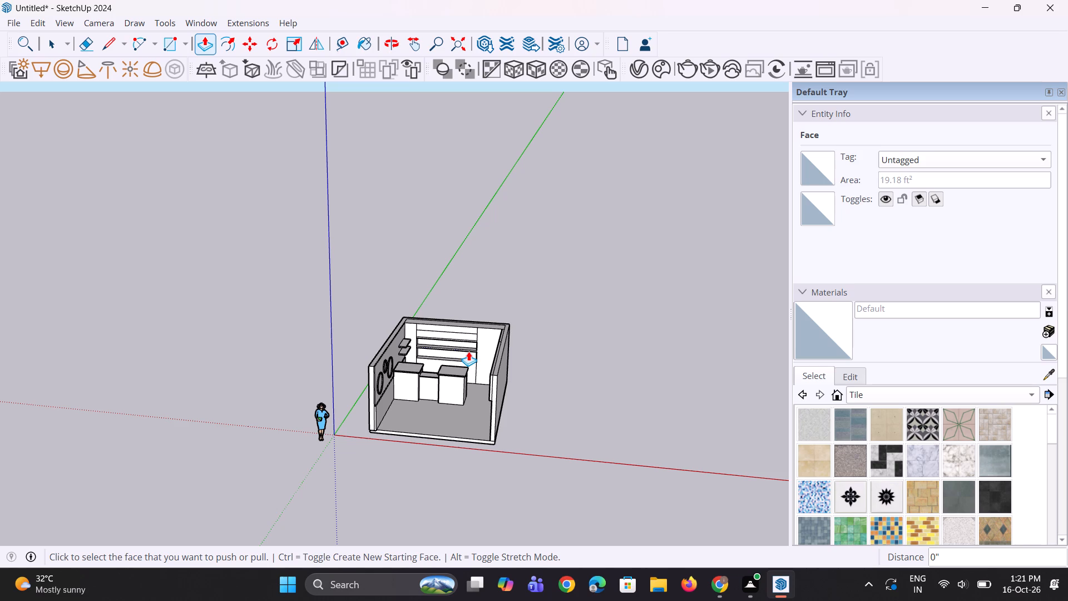
scroll(471, 369, "down", 8)
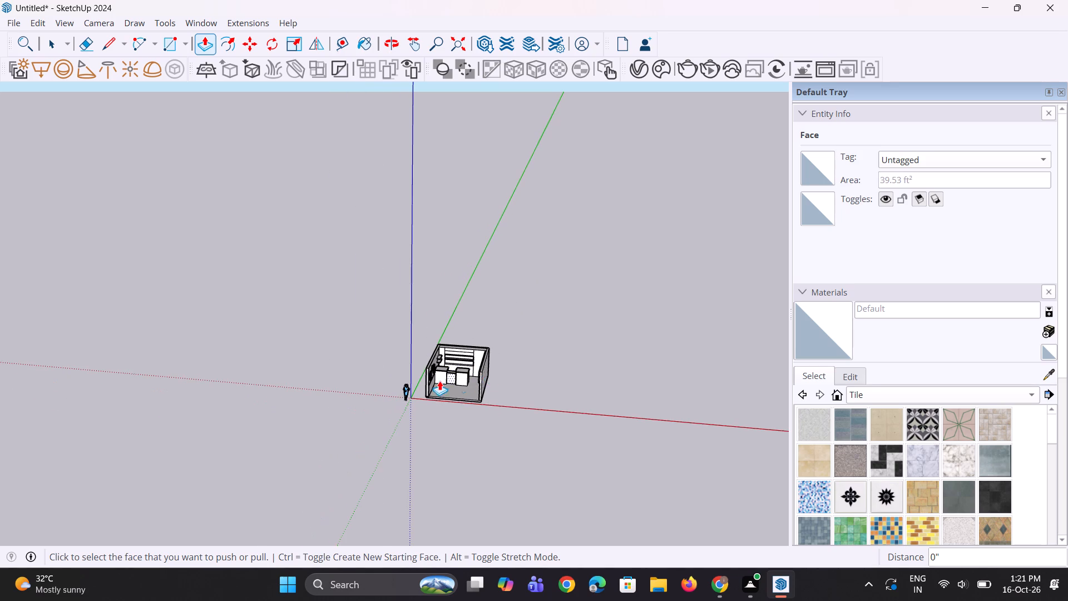
scroll(439, 381, "up", 20)
scroll(439, 381, "up", 4)
middle_click_drag(523, 400, 553, 403)
left_click(643, 456)
scroll(644, 474, "down", 7)
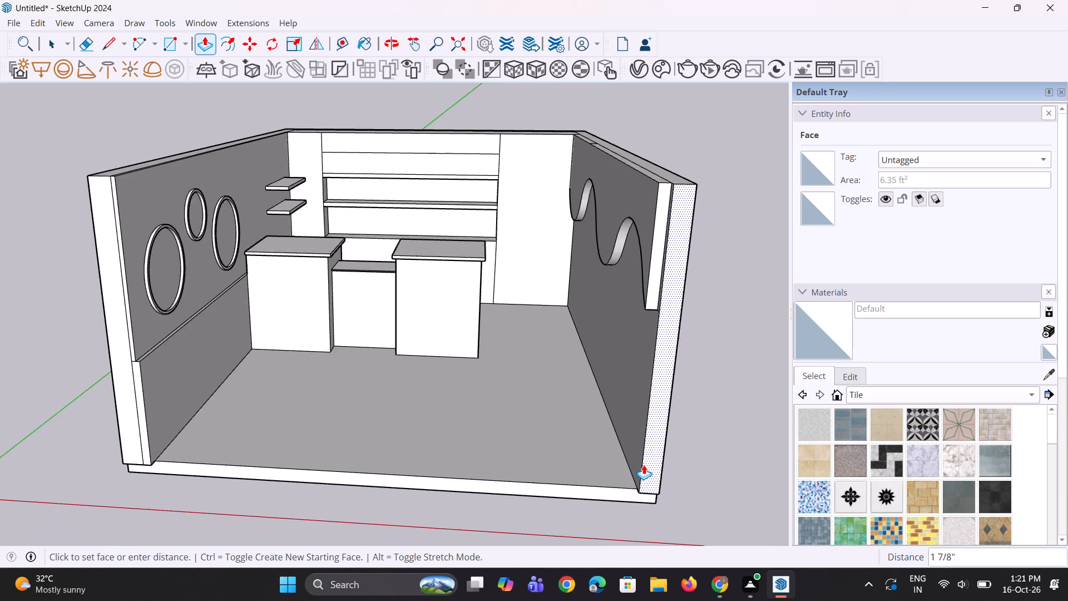
scroll(644, 465, "down", 4)
left_click(492, 529)
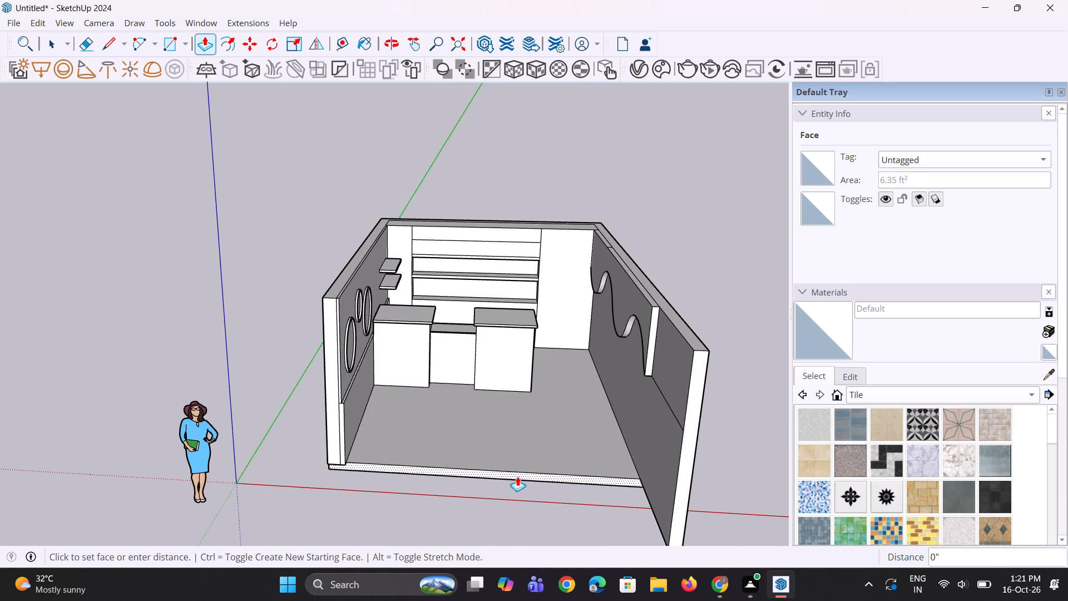
double_click(517, 476)
Erase the leftover seam lines on the extended floor and on the front end of the side wall with the rings.
scroll(327, 472, "up", 4)
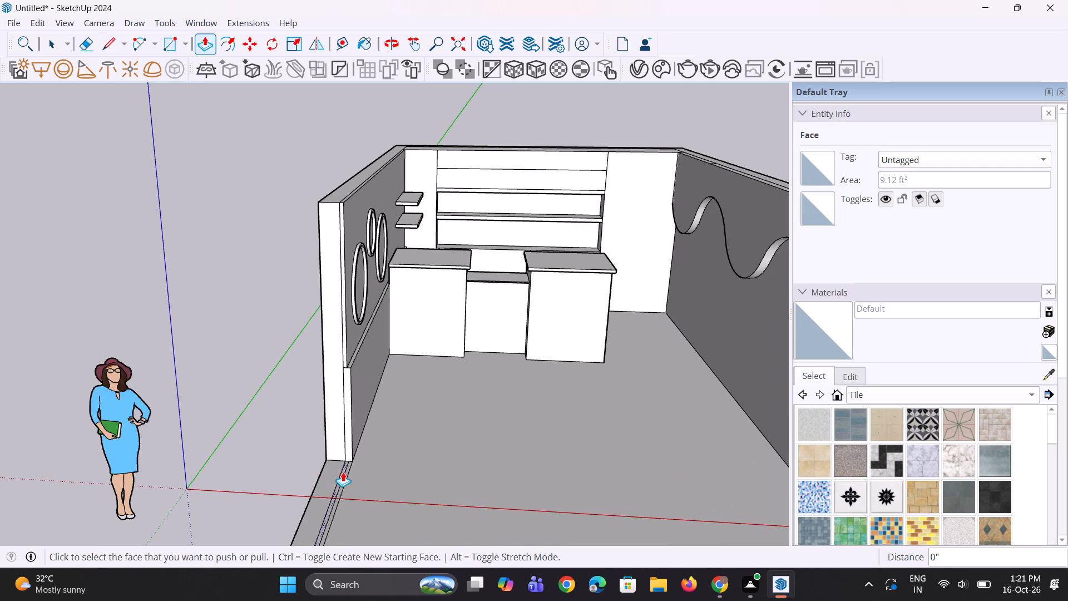
key("e")
left_click_drag(343, 472, 350, 483)
scroll(342, 416, "up", 8)
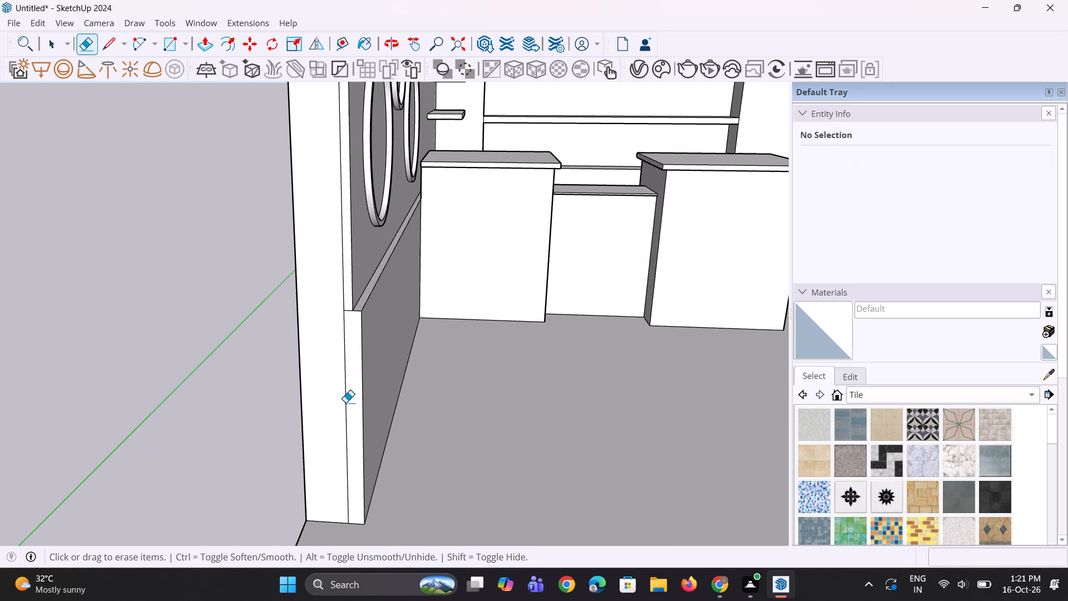
left_click(345, 402)
scroll(346, 405, "down", 5)
middle_click_drag(304, 396, 259, 385)
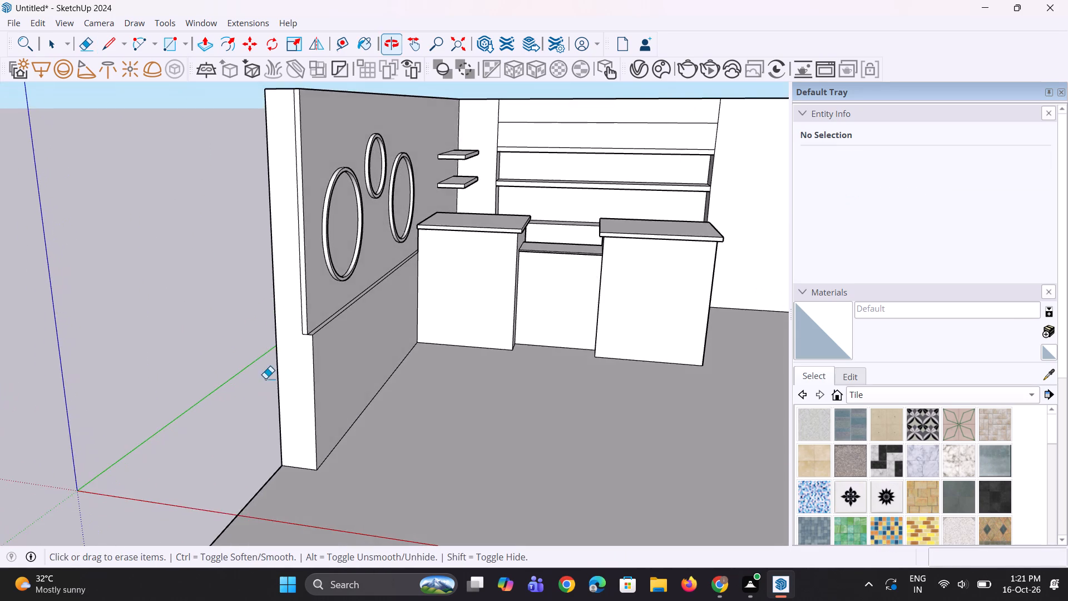
scroll(311, 309, "up", 7)
left_click(295, 306)
Push/Pull the ring wall's front end forward 6' 2 1/4" to meet the extended floor's front edge.
scroll(289, 392, "down", 3)
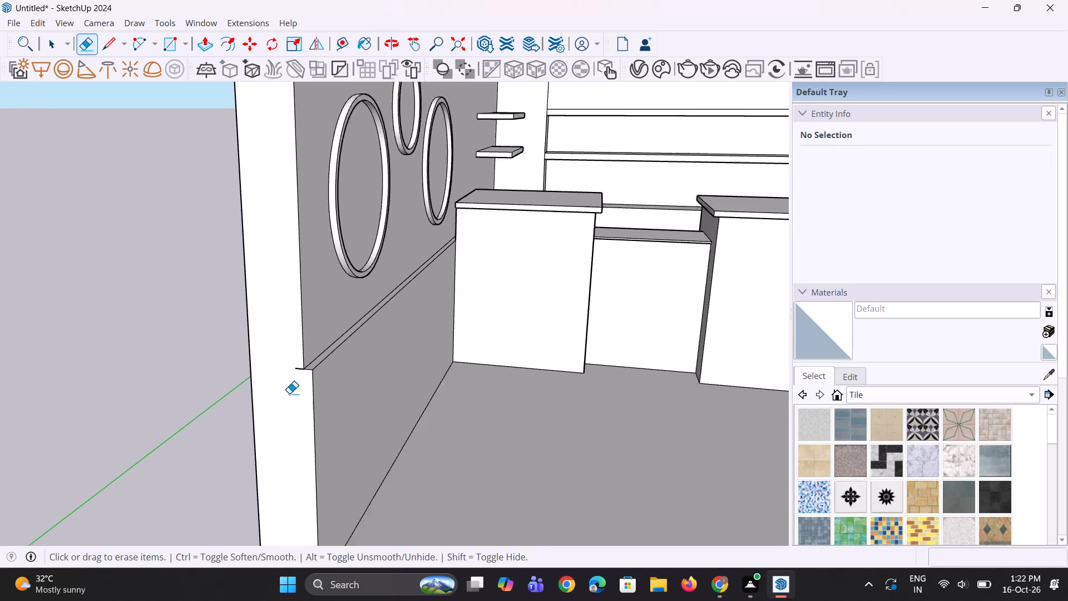
scroll(289, 393, "down", 3)
scroll(295, 397, "up", 1)
middle_click_drag(295, 397, 279, 390)
key("p")
left_click(292, 391)
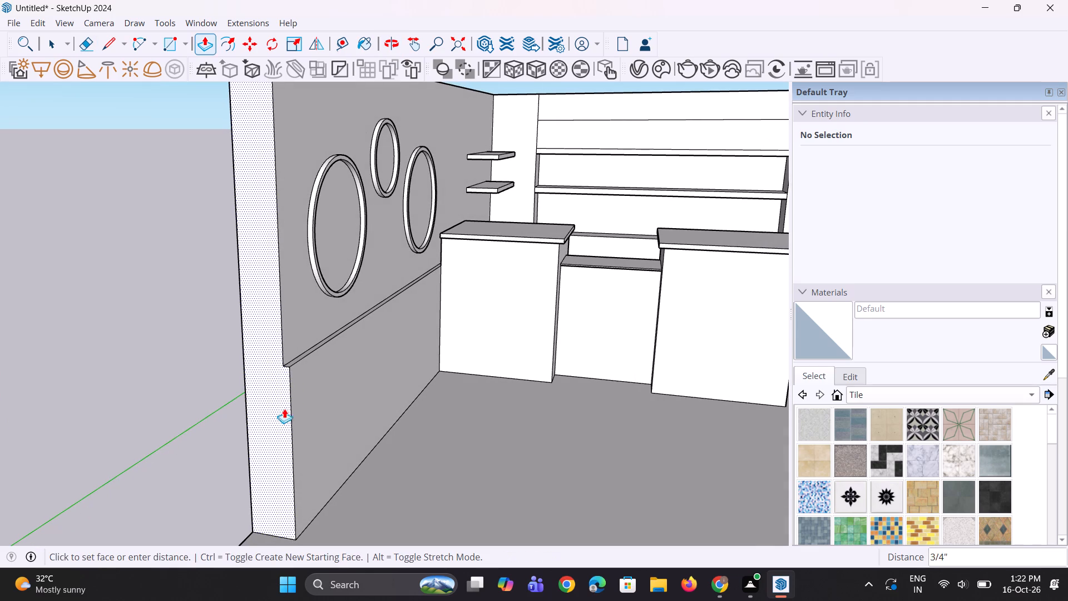
scroll(283, 411, "down", 11)
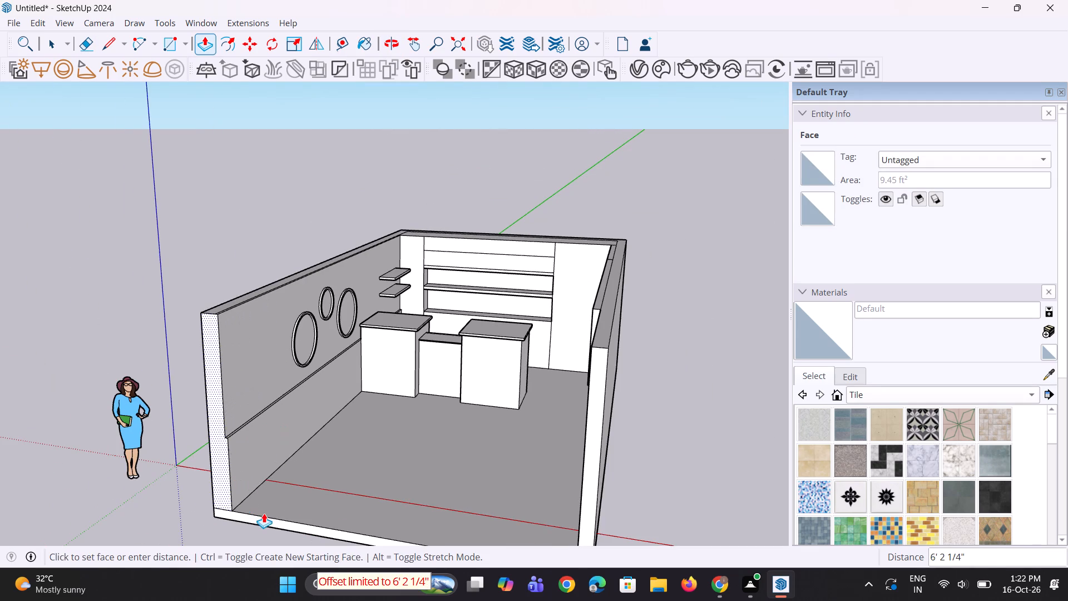
left_click(264, 514)
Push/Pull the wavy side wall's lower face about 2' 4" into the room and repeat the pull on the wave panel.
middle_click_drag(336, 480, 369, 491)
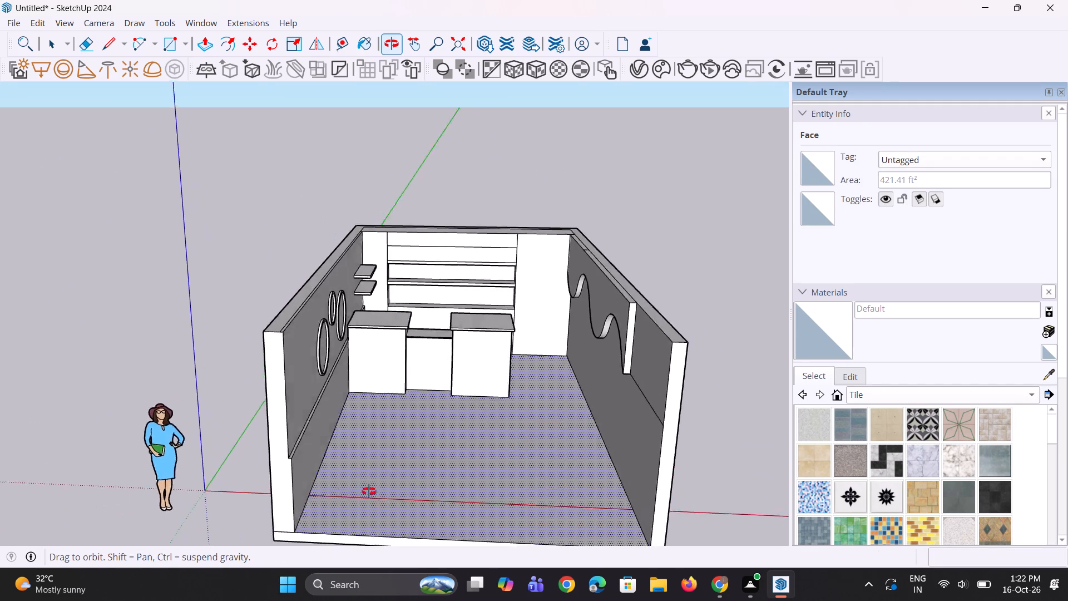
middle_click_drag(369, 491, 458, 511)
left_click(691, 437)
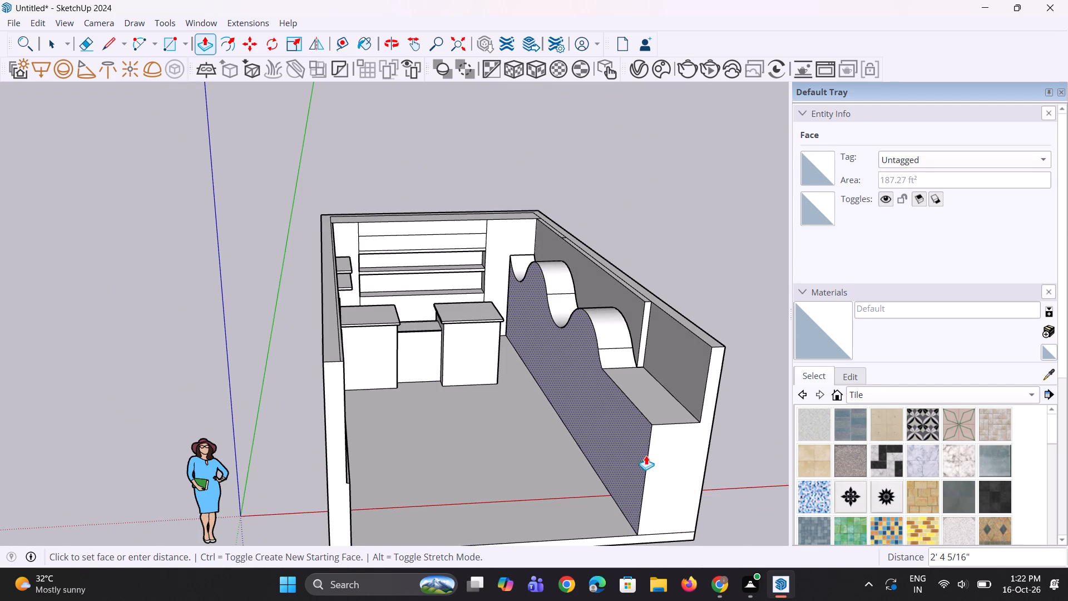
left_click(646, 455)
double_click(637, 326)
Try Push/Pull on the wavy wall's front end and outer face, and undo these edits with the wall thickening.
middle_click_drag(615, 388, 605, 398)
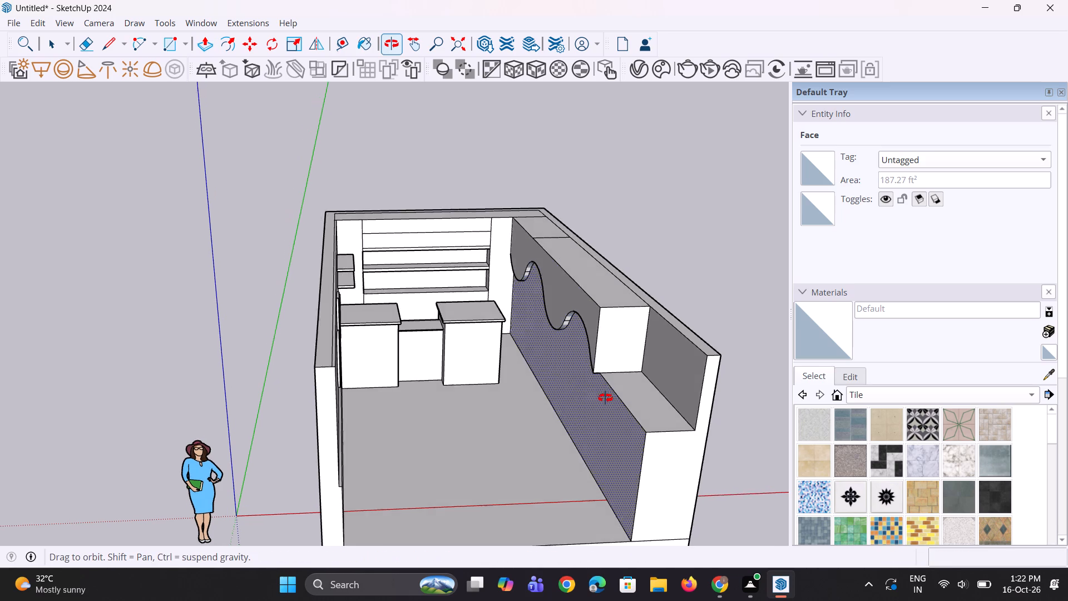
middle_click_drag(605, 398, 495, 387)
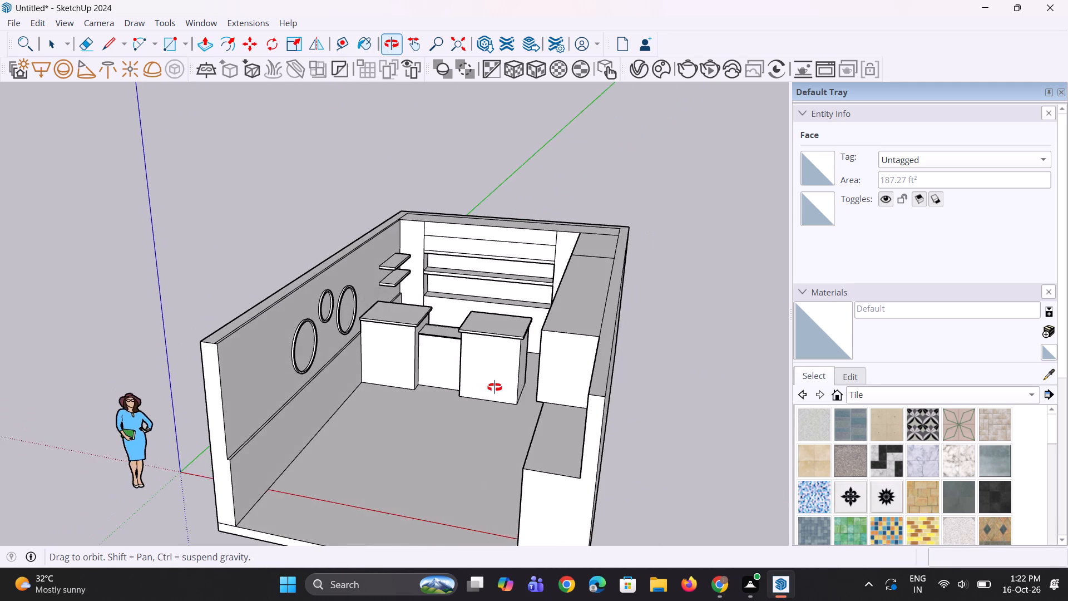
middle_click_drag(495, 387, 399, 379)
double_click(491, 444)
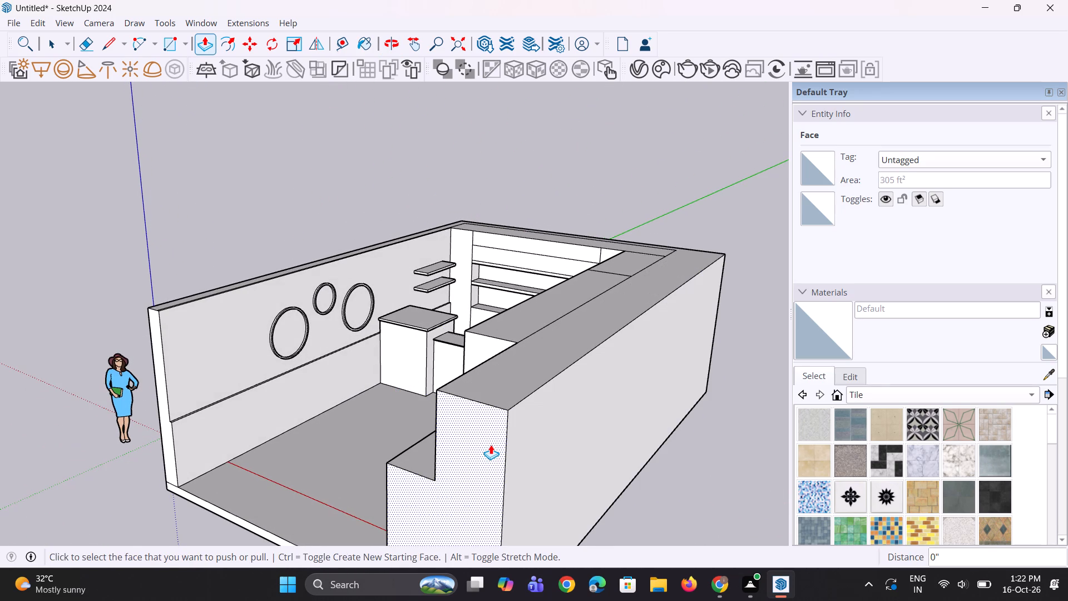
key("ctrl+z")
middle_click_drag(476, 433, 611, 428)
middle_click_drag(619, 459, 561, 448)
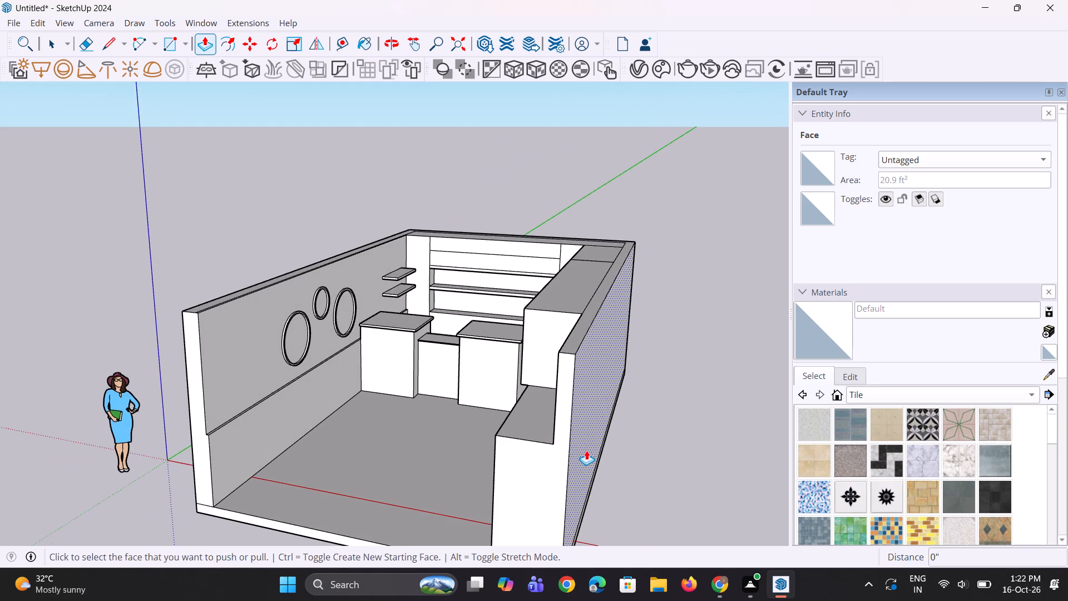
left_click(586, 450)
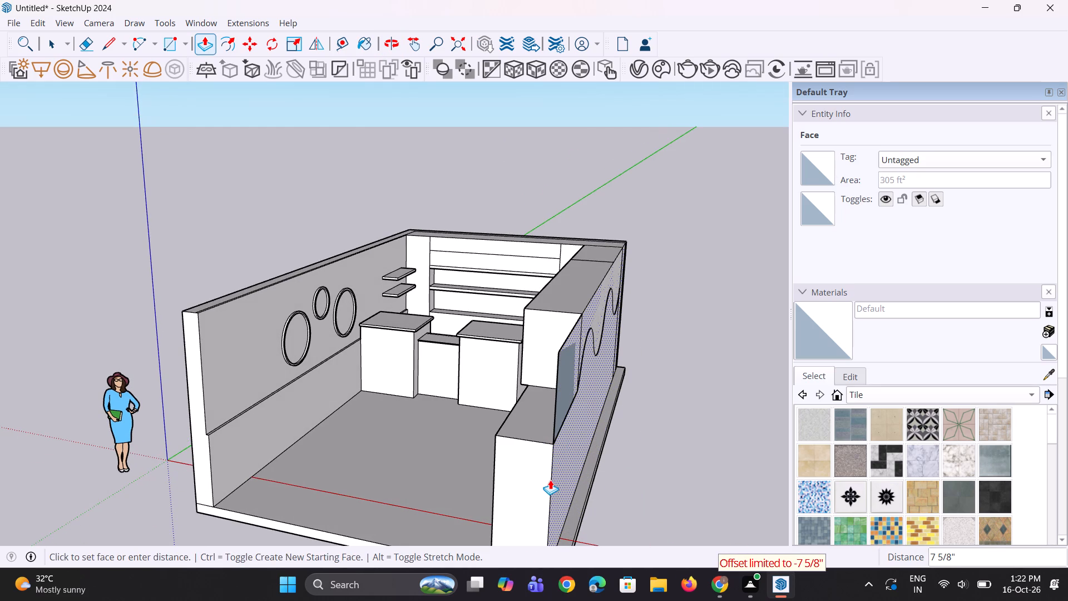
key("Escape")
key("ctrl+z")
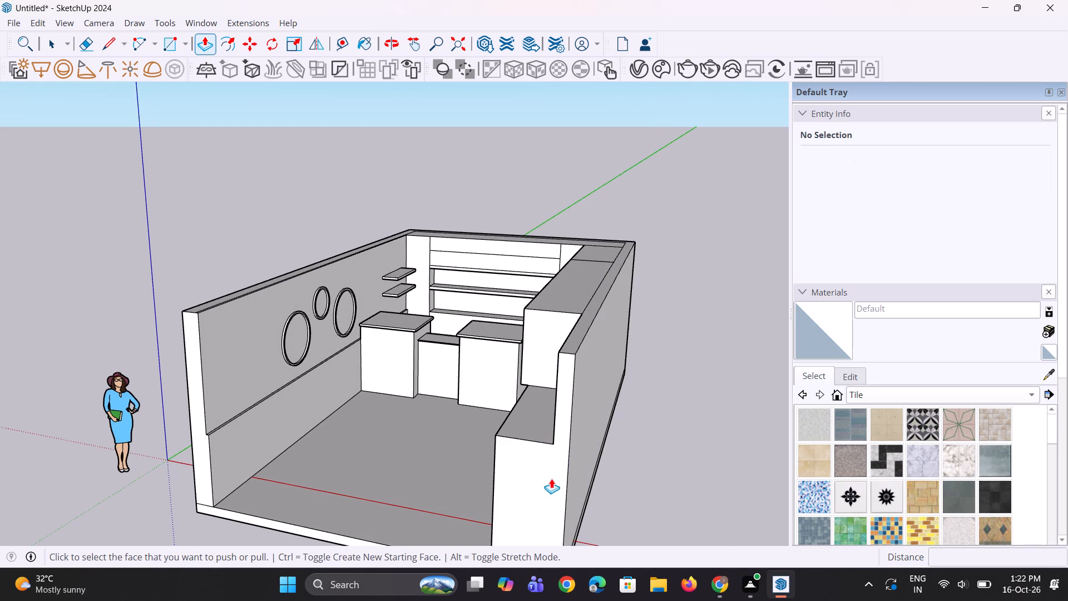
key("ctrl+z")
Erase the seam line between the wavy side wall's original surface and its front extension.
middle_click_drag(526, 455, 650, 461)
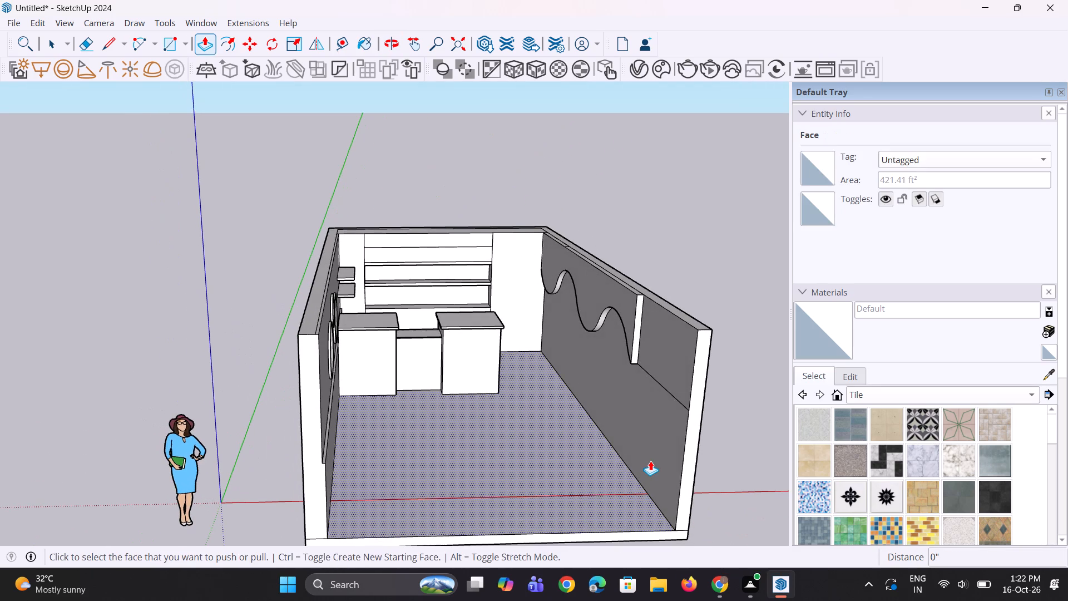
scroll(654, 456, "up", 2)
scroll(638, 439, "down", 4)
middle_click_drag(653, 431, 679, 349)
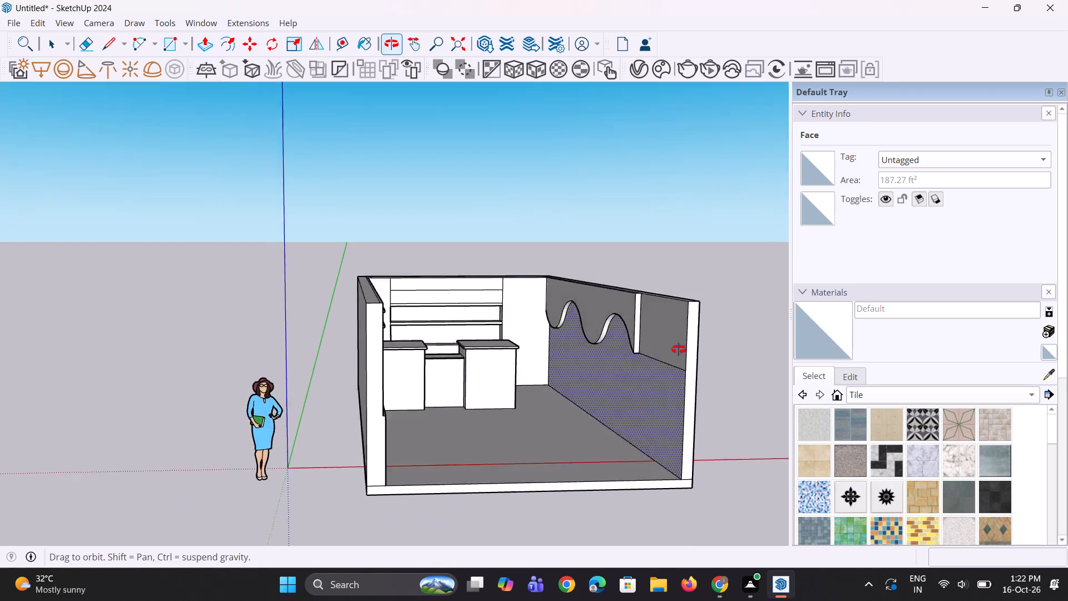
middle_click_drag(679, 349, 682, 335)
scroll(682, 332, "up", 4)
key("e")
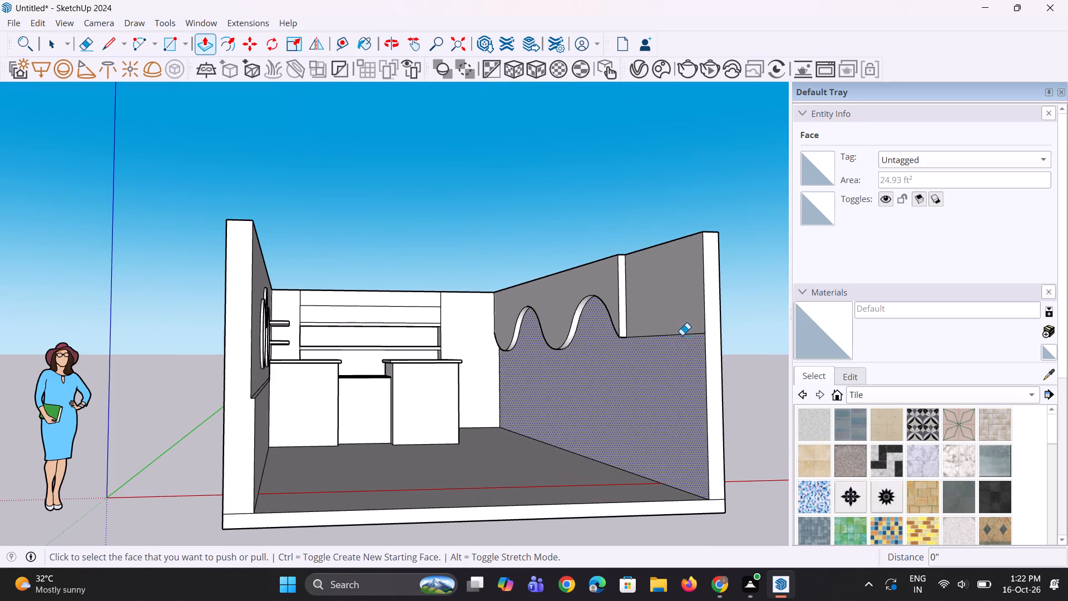
left_click(681, 336)
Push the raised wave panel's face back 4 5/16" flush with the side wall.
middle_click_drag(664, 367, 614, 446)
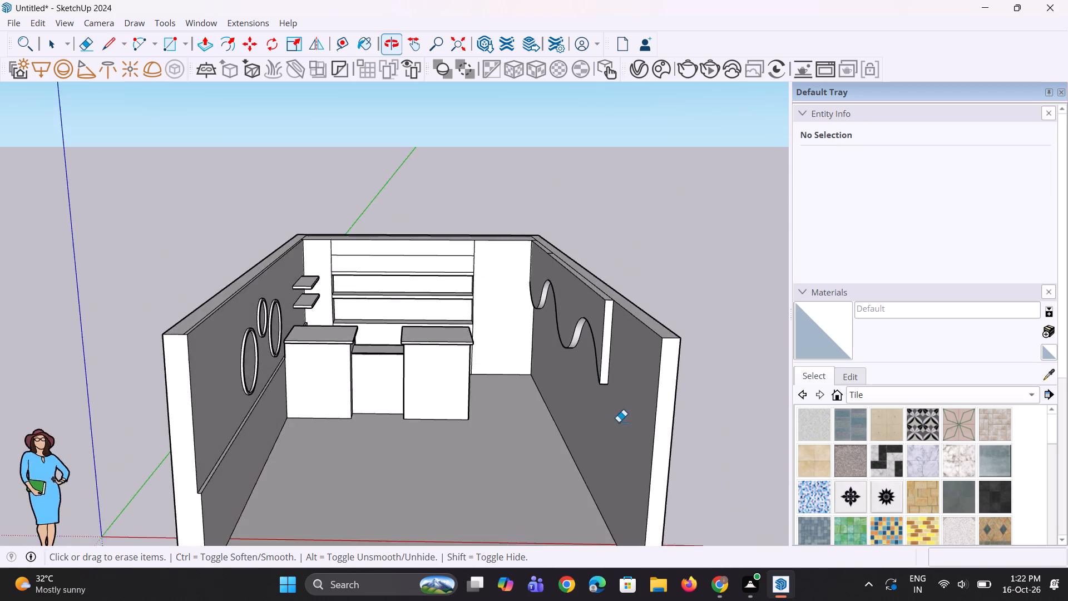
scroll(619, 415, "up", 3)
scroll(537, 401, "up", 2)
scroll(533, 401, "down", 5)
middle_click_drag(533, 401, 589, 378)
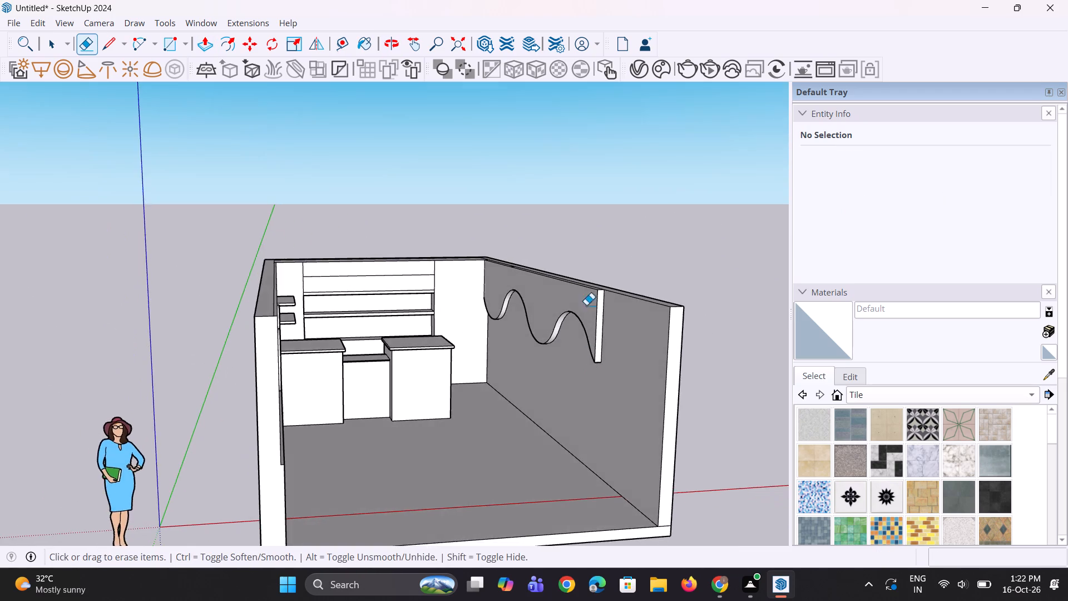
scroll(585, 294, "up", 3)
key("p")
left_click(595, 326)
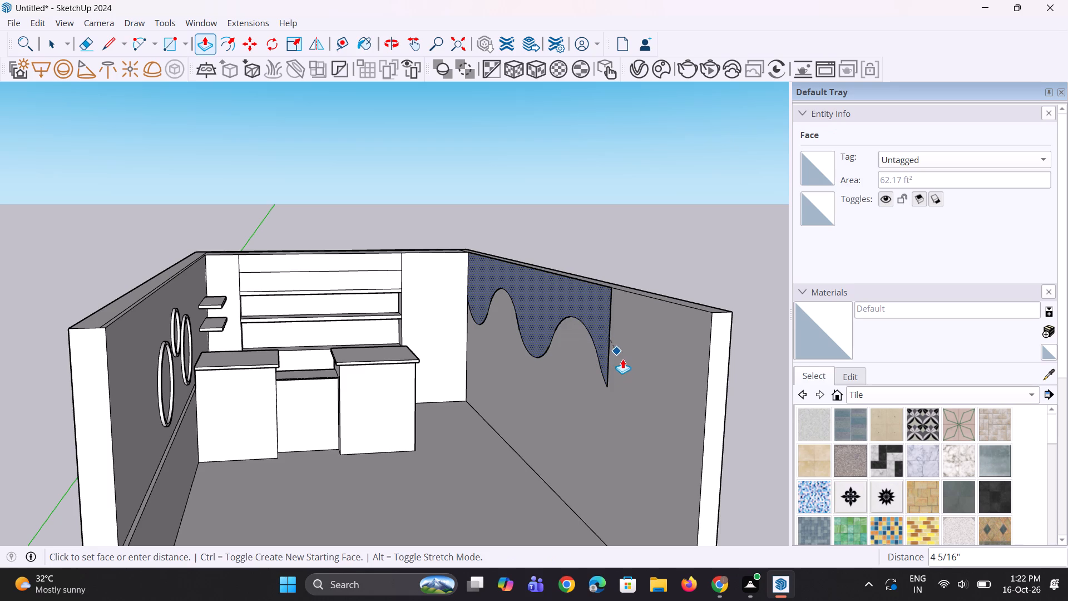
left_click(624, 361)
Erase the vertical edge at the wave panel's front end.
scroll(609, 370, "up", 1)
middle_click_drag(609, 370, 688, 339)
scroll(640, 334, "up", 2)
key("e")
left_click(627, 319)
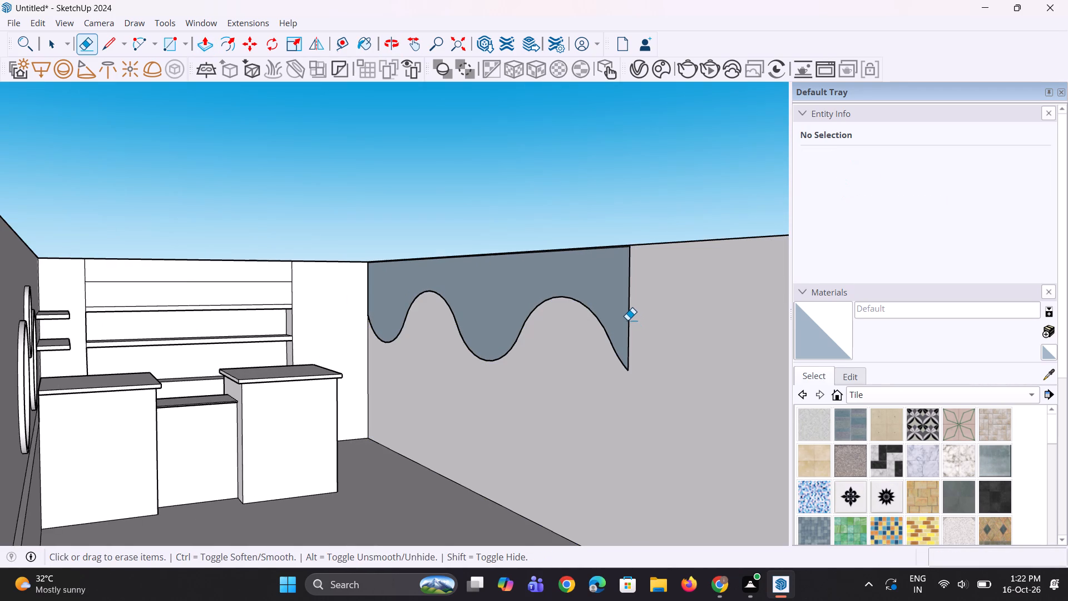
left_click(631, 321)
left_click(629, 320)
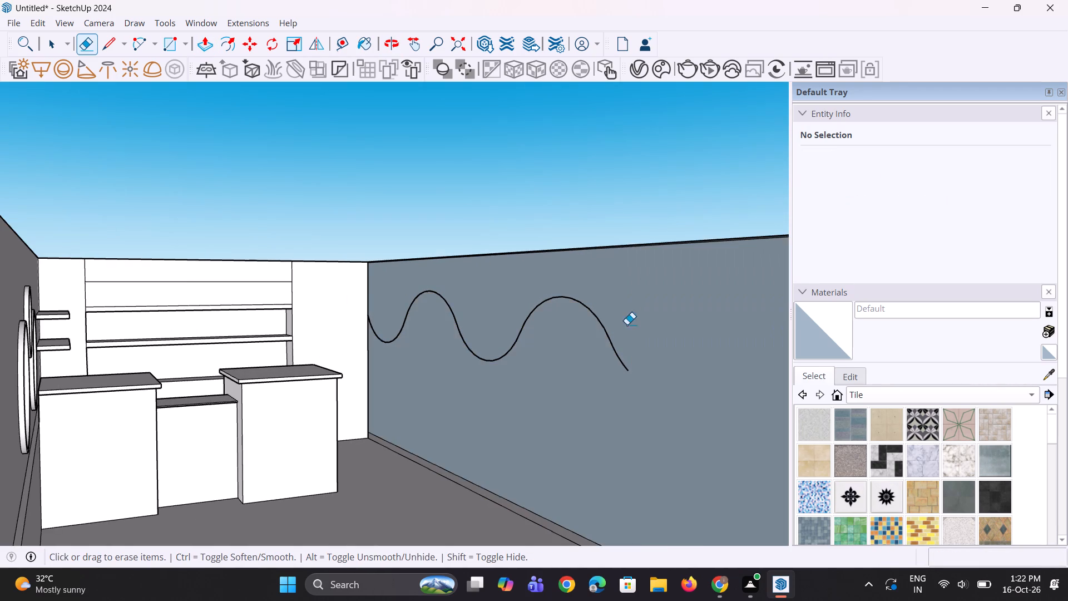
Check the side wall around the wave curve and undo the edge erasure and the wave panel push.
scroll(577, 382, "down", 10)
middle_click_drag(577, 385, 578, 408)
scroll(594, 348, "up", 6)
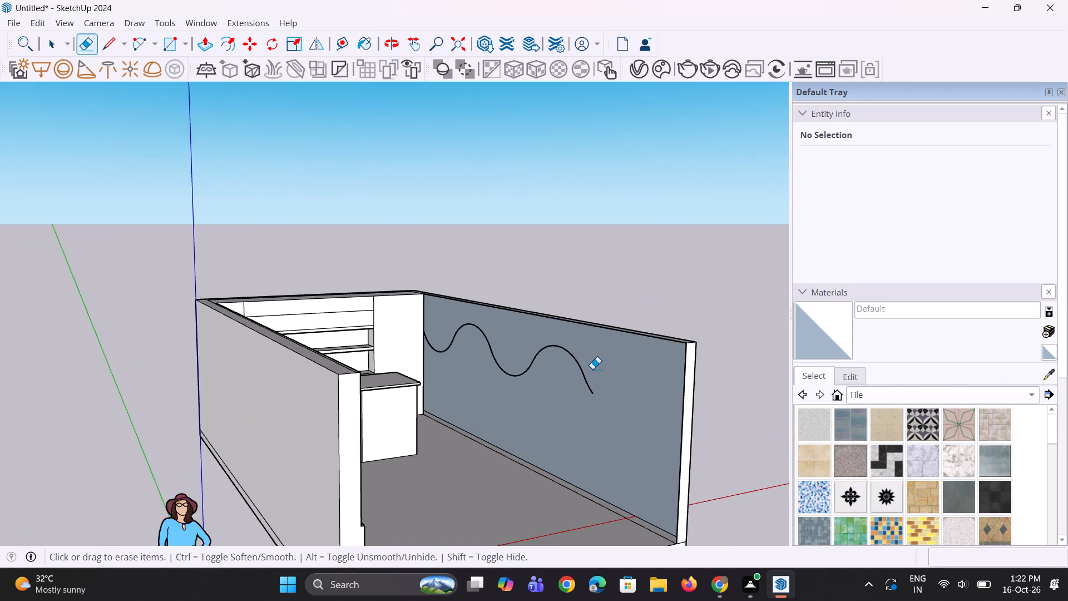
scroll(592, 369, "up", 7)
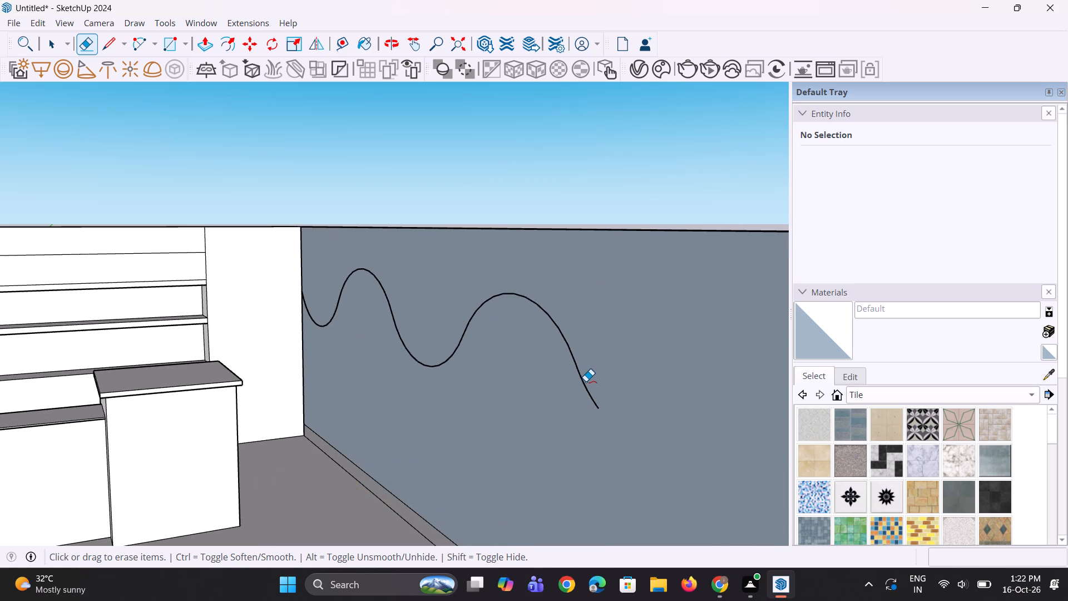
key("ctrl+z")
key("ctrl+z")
Push the raised wave panel's face back 4 5/16" flush with the side wall.
key("space")
left_click(584, 318)
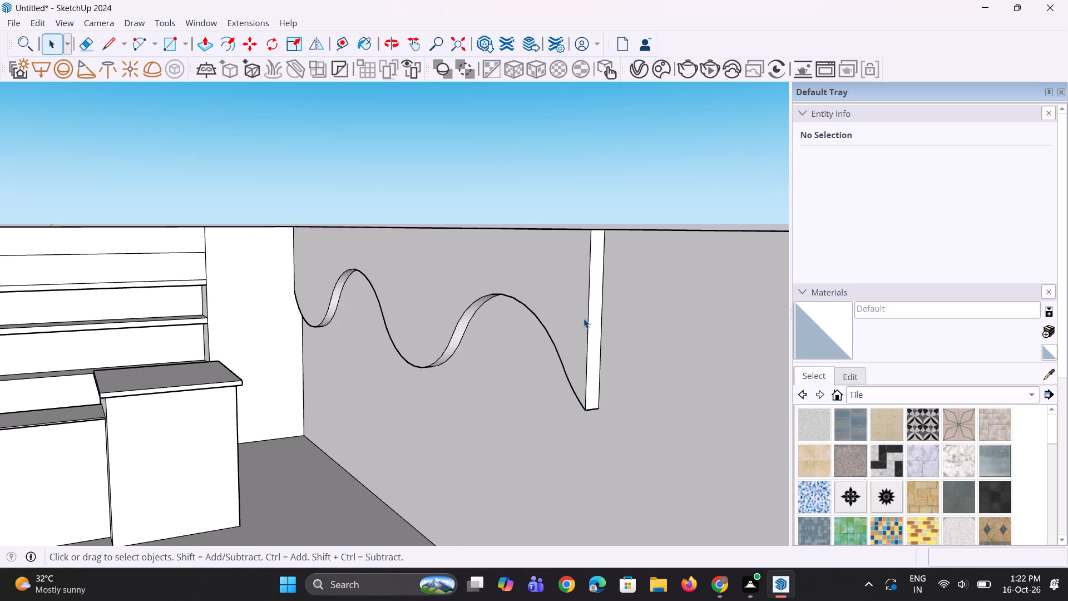
key("p")
left_click(578, 314)
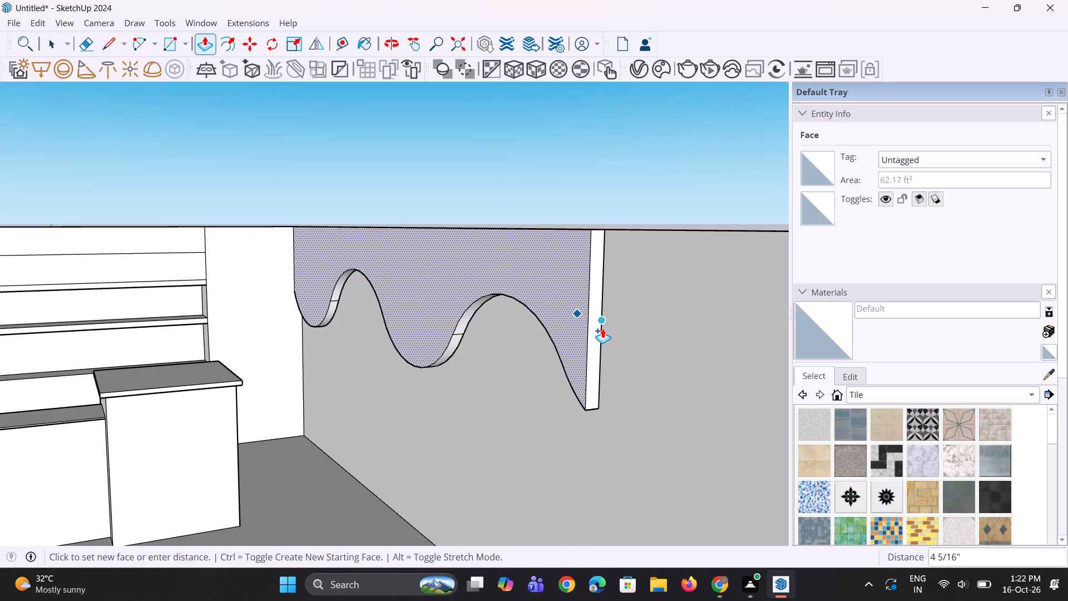
left_click(607, 333)
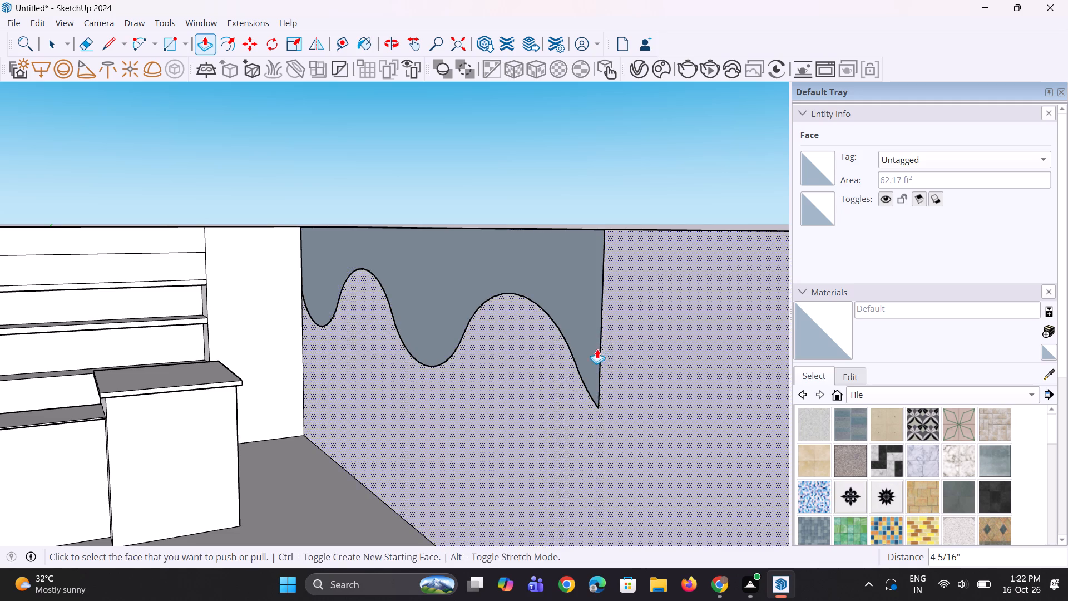
Erase the vertical edge at the wave outline's front end, keeping the wavy curve on the side wall.
middle_click_drag(564, 371, 529, 337)
scroll(541, 342, "down", 4)
key("e")
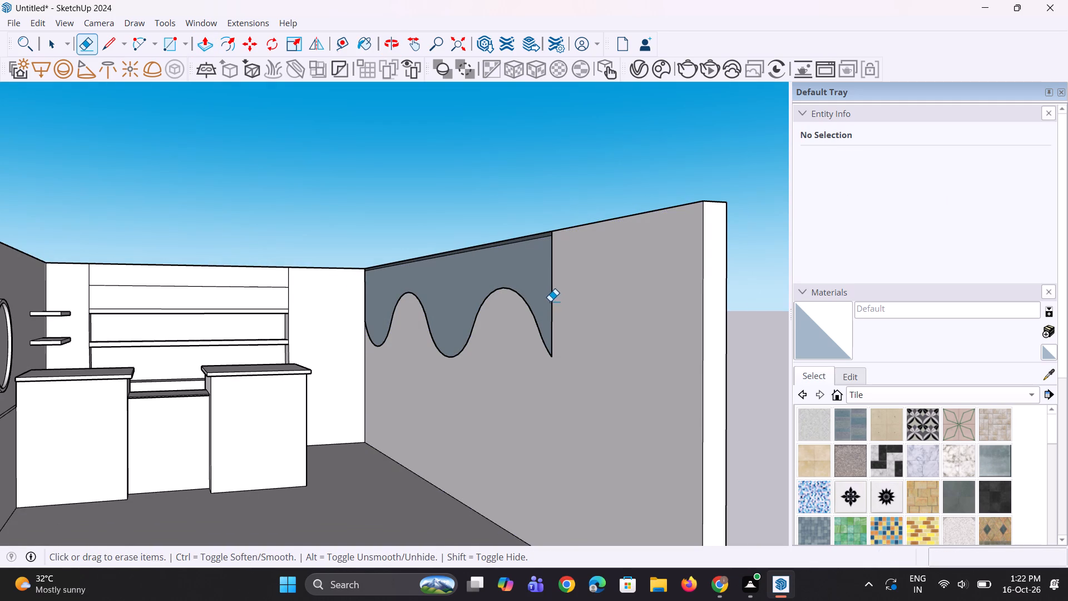
left_click(550, 300)
left_click(553, 302)
Extend the wave curve to the side wall's front edge with two tangent arcs, about 3' 1" and 3' 4" long.
scroll(535, 355, "down", 5)
middle_click_drag(535, 357, 620, 398)
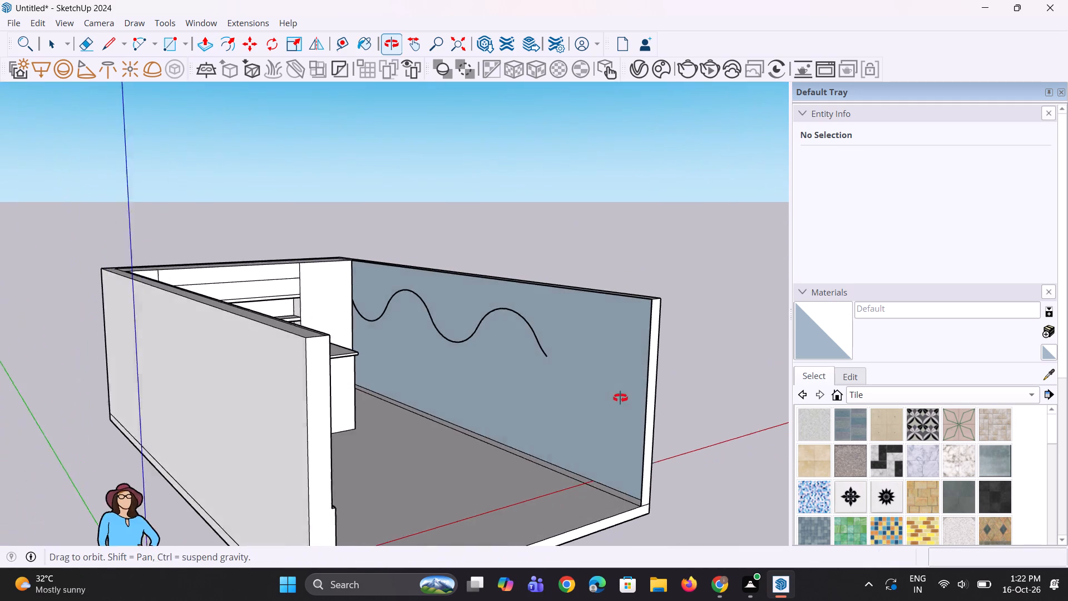
middle_click_drag(620, 398, 620, 397)
scroll(566, 361, "up", 3)
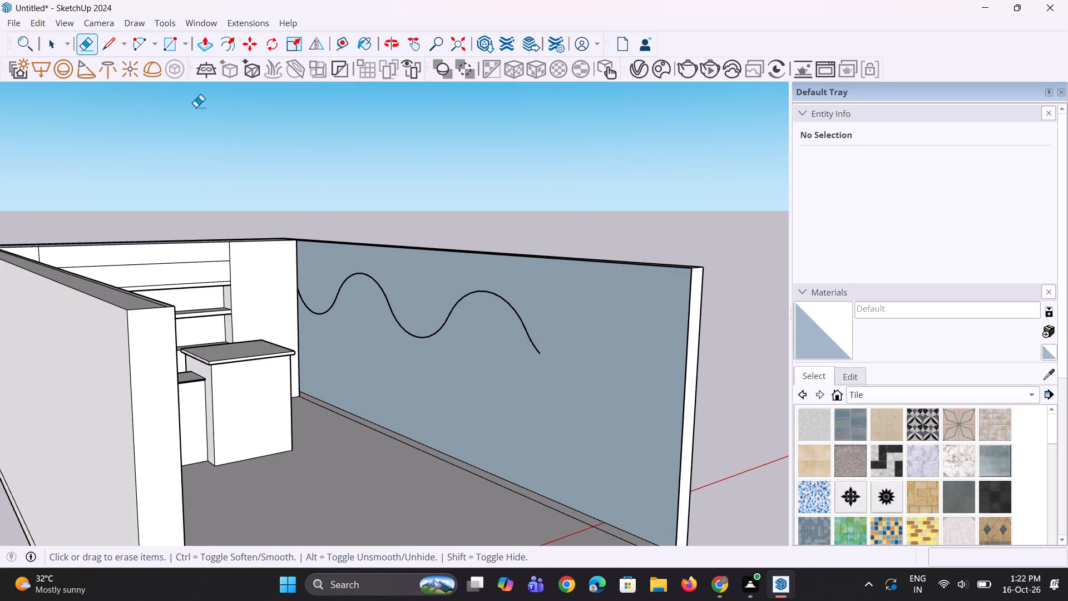
key("a")
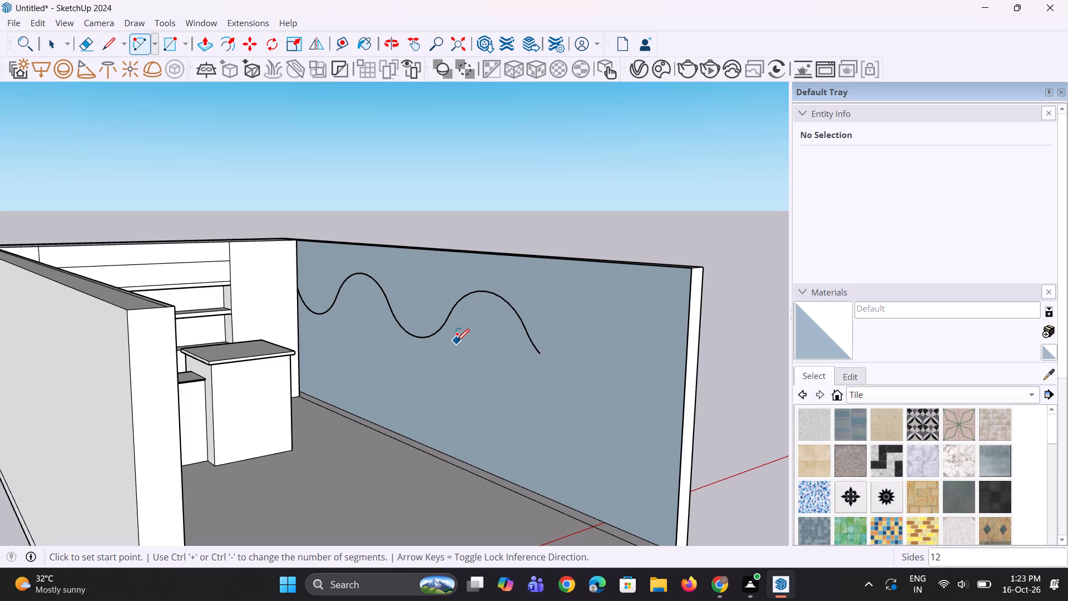
left_click(540, 354)
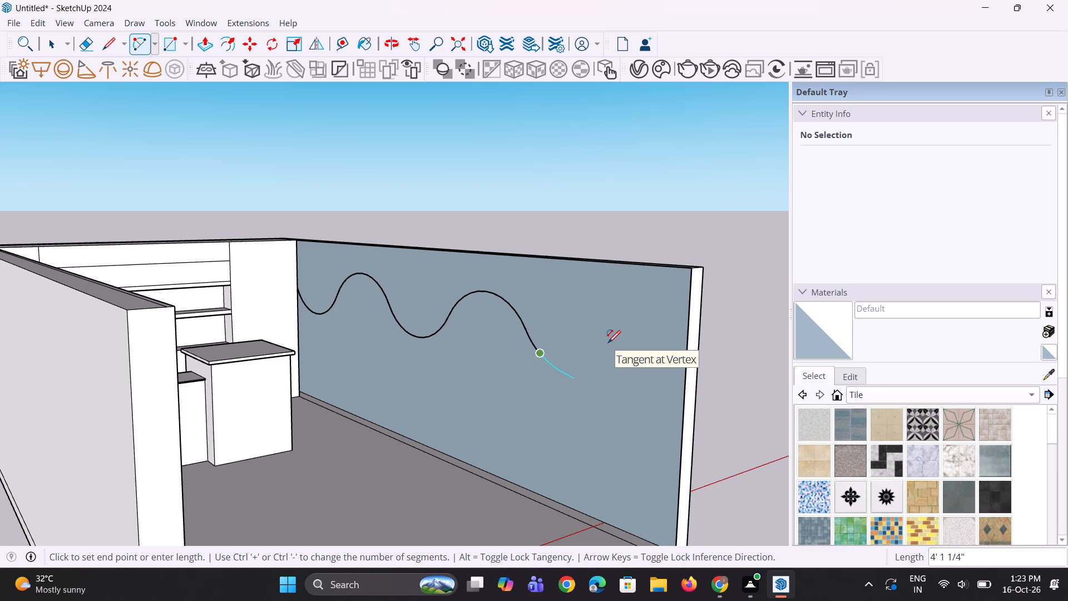
left_click(601, 368)
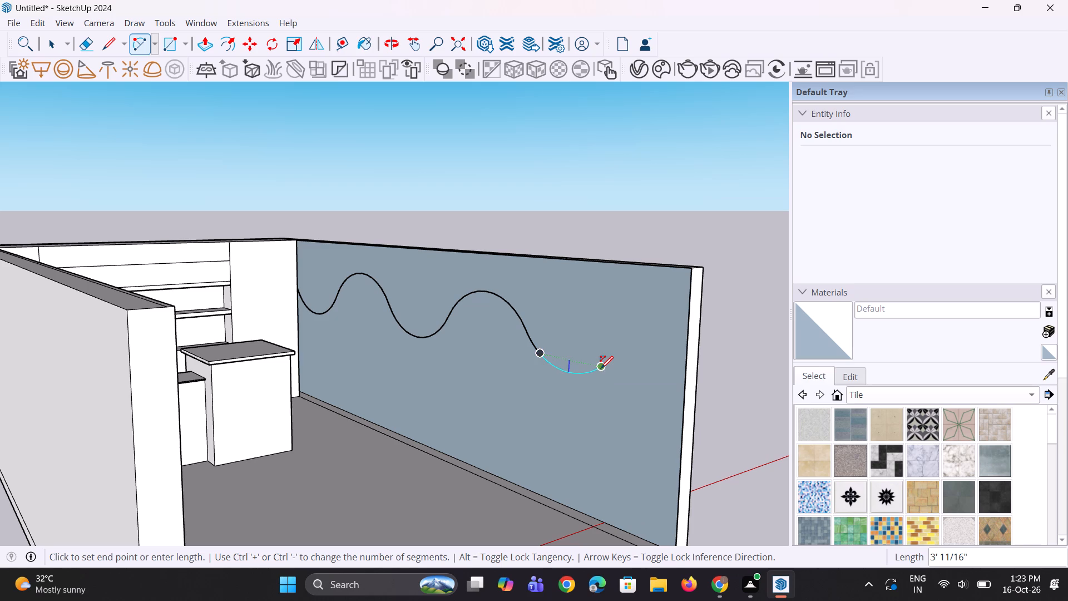
left_click(601, 368)
left_click(601, 368)
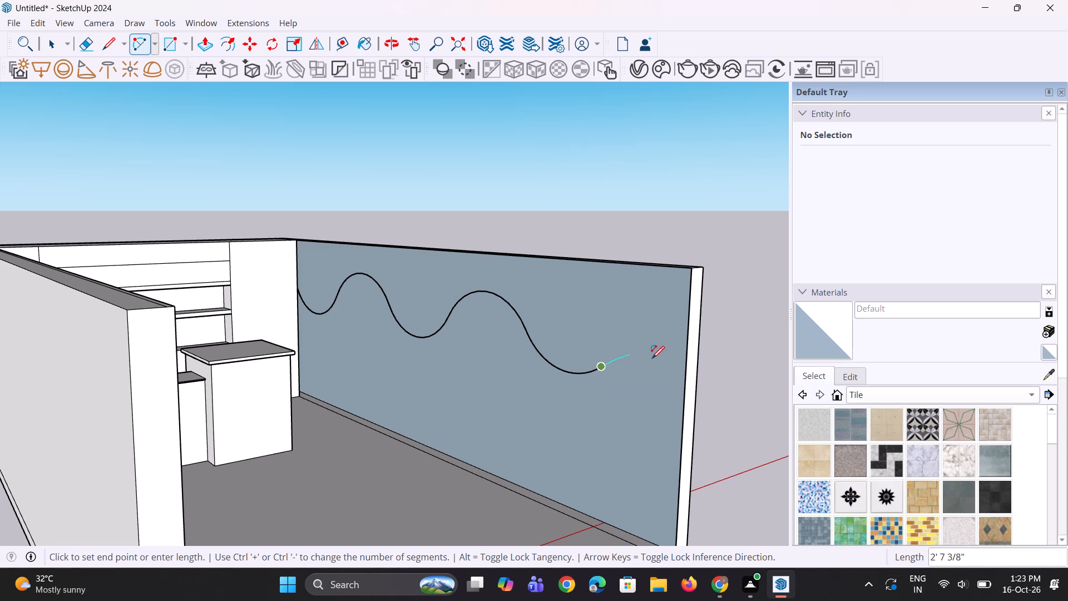
double_click(683, 388)
scroll(575, 391, "down", 5)
middle_click_drag(651, 442, 610, 437)
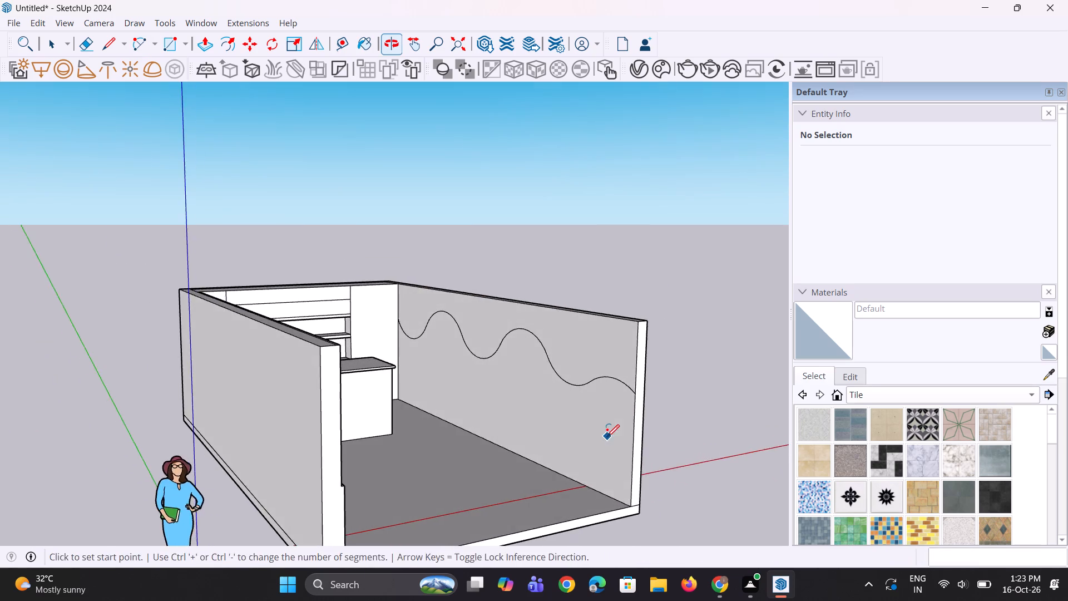
middle_click_drag(600, 437, 522, 439)
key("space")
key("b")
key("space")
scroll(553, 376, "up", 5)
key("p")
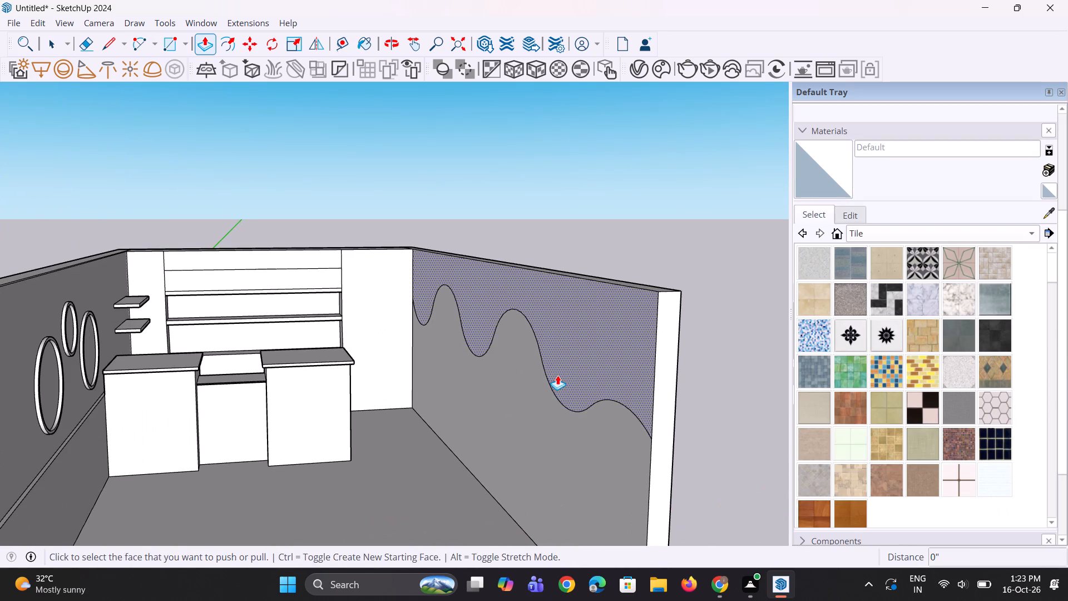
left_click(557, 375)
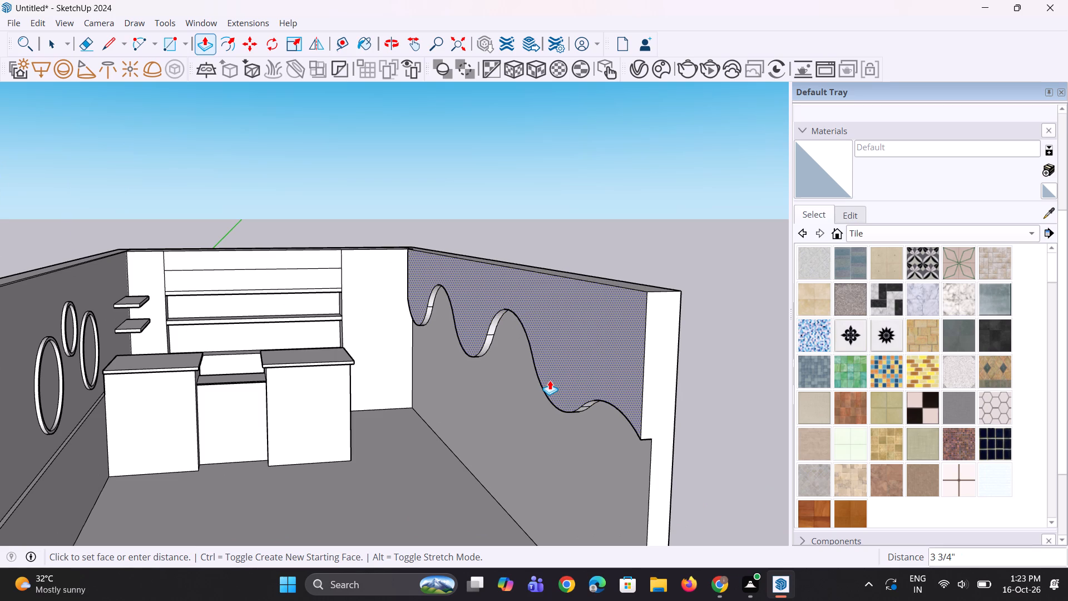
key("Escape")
Pull the side wall's face below the wave curve 1' 1/2" into the room, and the face above it the same distance.
middle_click_drag(569, 415, 542, 415)
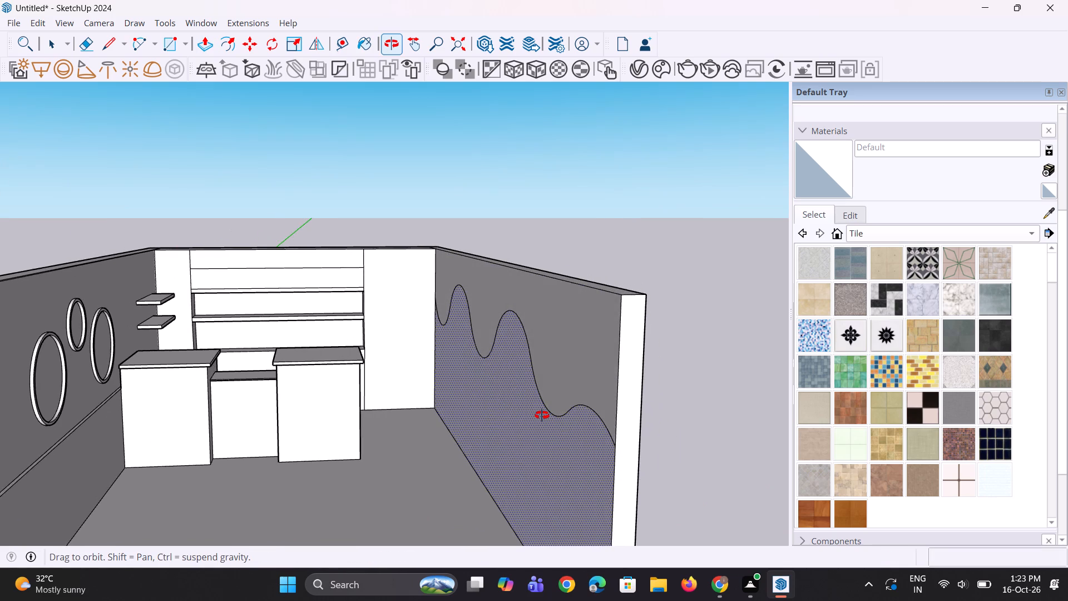
middle_click_drag(542, 415, 549, 420)
left_click(540, 440)
left_click(512, 461)
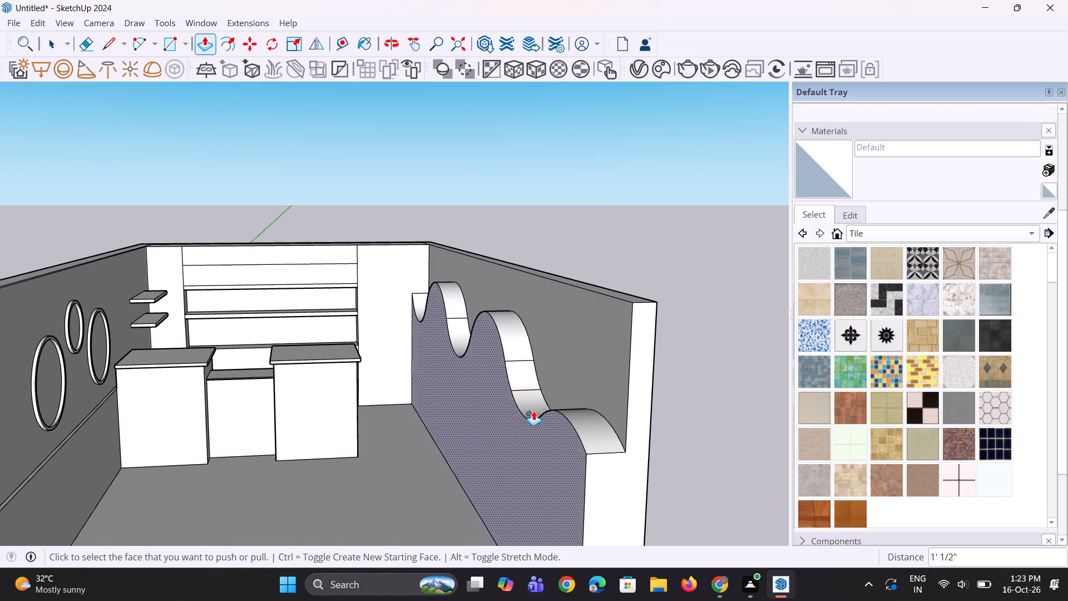
double_click(562, 367)
Push the wave wall's outer face inward twice, by 7 5/8" and 5 3/16".
middle_click_drag(601, 449, 477, 444)
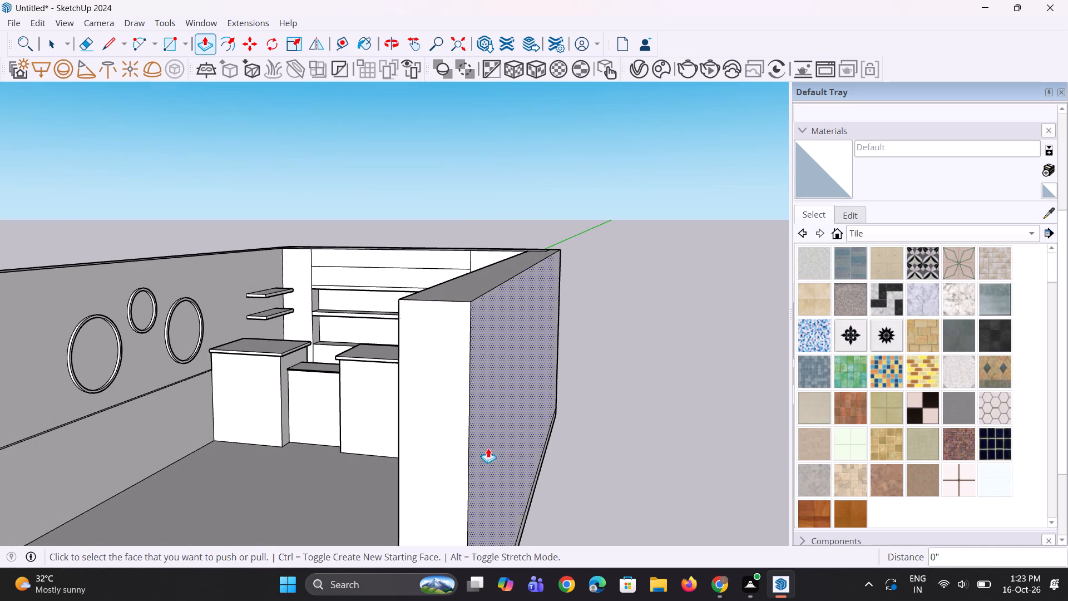
left_click(492, 456)
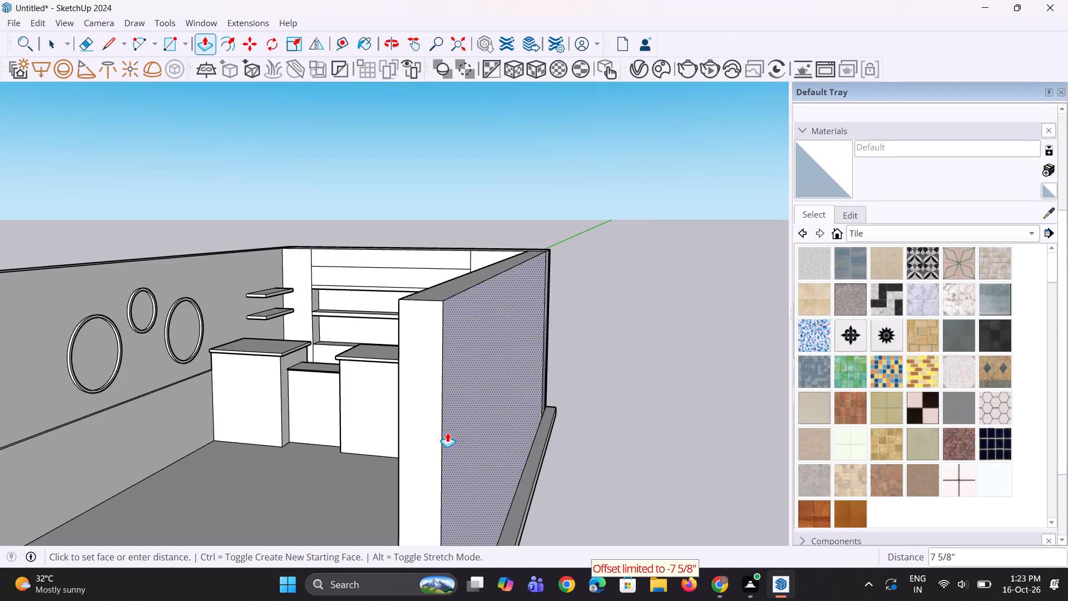
left_click(447, 432)
left_click(459, 447)
left_click(444, 438)
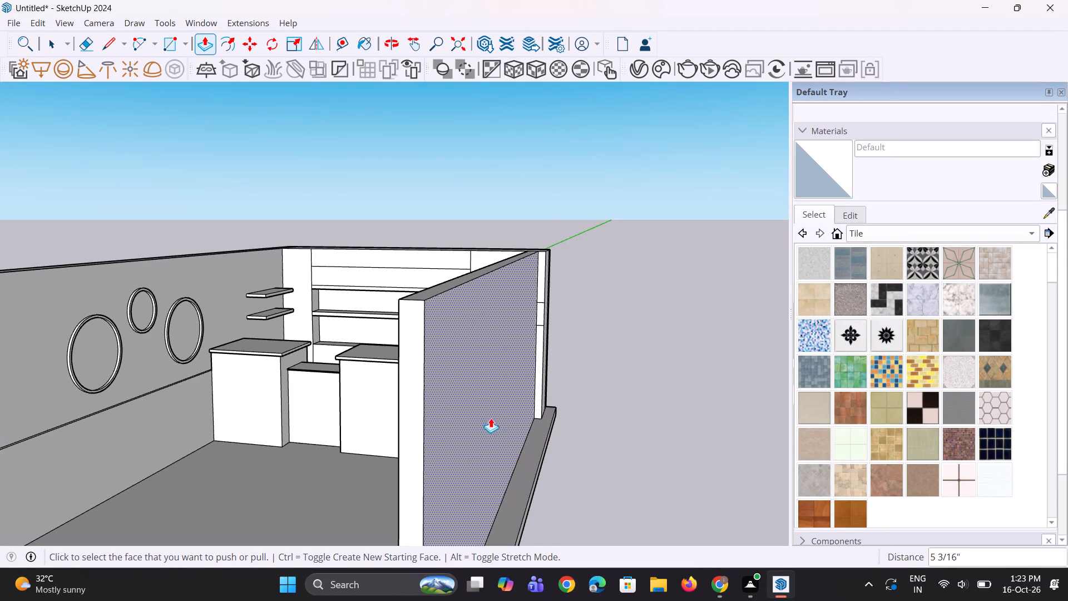
Push the two protruding strips at the back corner of the wave wall's exterior in flush with its outer face.
scroll(543, 388, "up", 8)
left_click(538, 370)
left_click(502, 395)
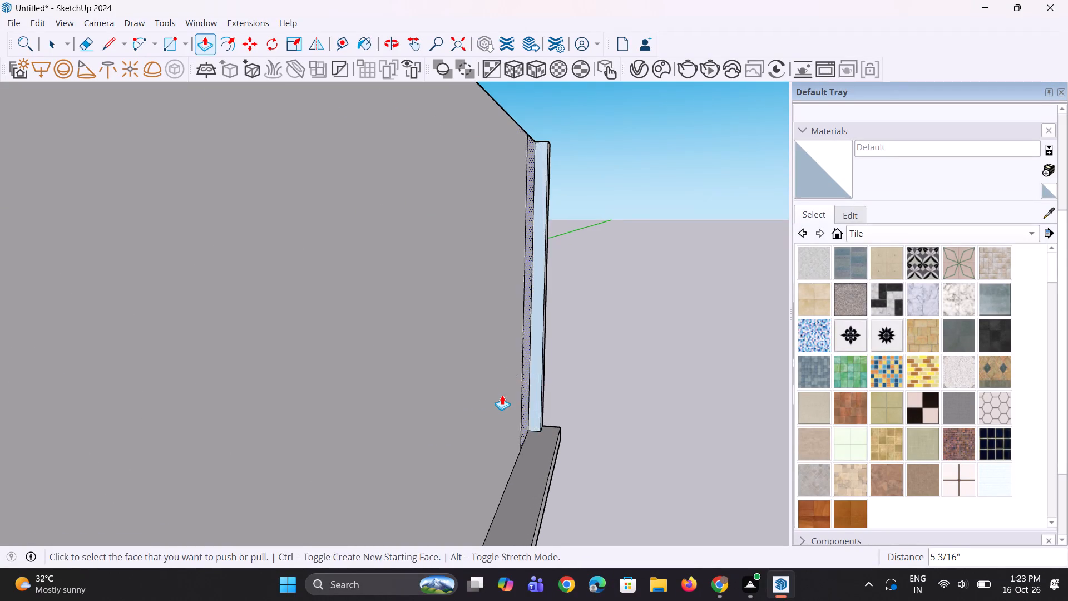
middle_click_drag(517, 413, 349, 471)
scroll(631, 364, "up", 3)
left_click(593, 361)
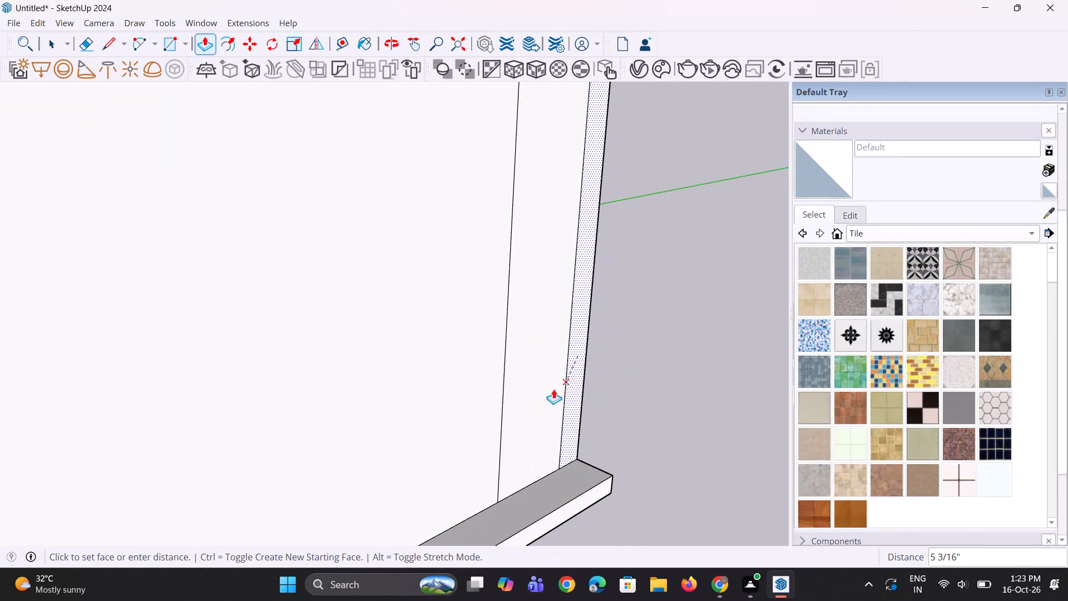
left_click(553, 390)
Push the outer side of the floor ledge beneath the wave wall inward twice, by 5 3/16" each time.
scroll(550, 361, "down", 6)
double_click(553, 448)
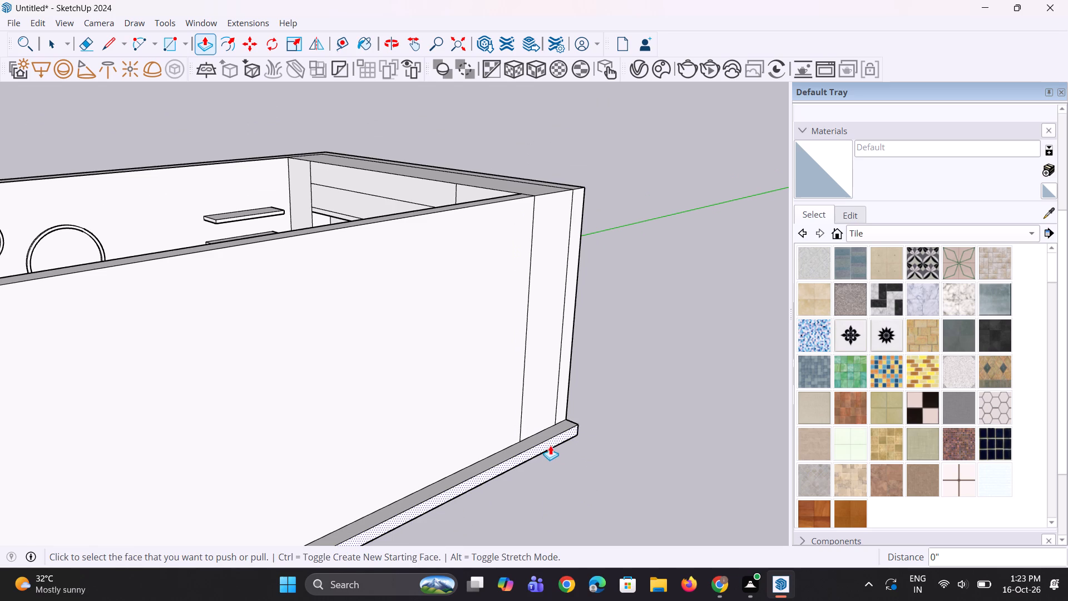
double_click(545, 443)
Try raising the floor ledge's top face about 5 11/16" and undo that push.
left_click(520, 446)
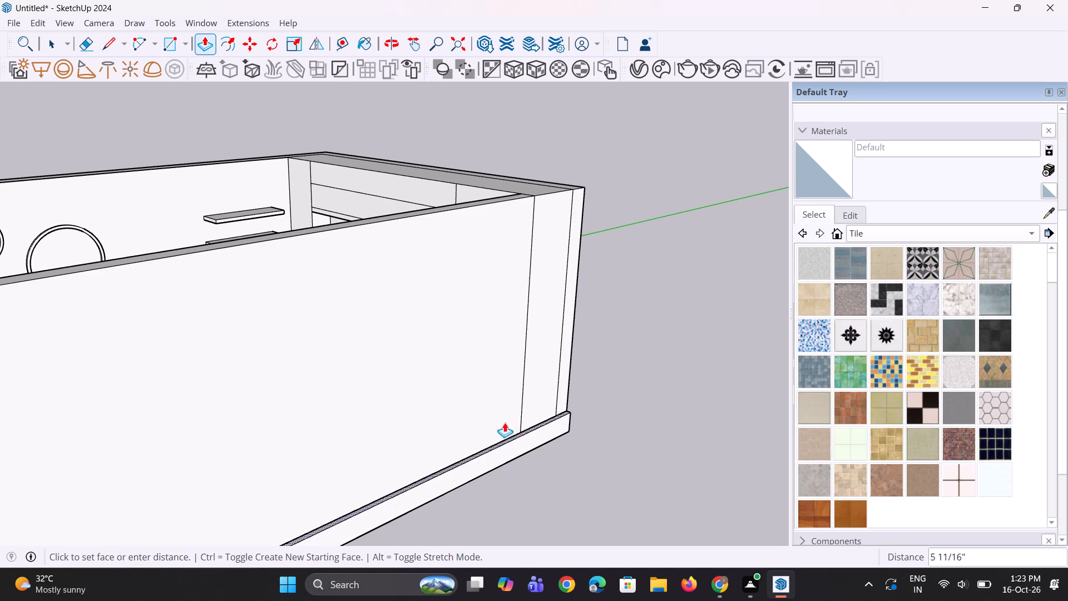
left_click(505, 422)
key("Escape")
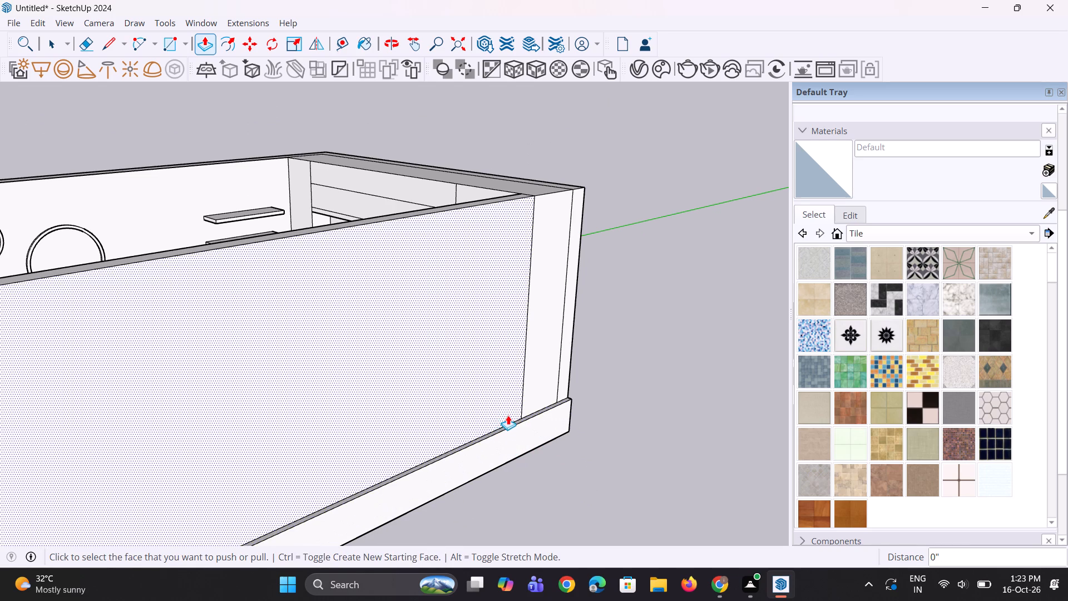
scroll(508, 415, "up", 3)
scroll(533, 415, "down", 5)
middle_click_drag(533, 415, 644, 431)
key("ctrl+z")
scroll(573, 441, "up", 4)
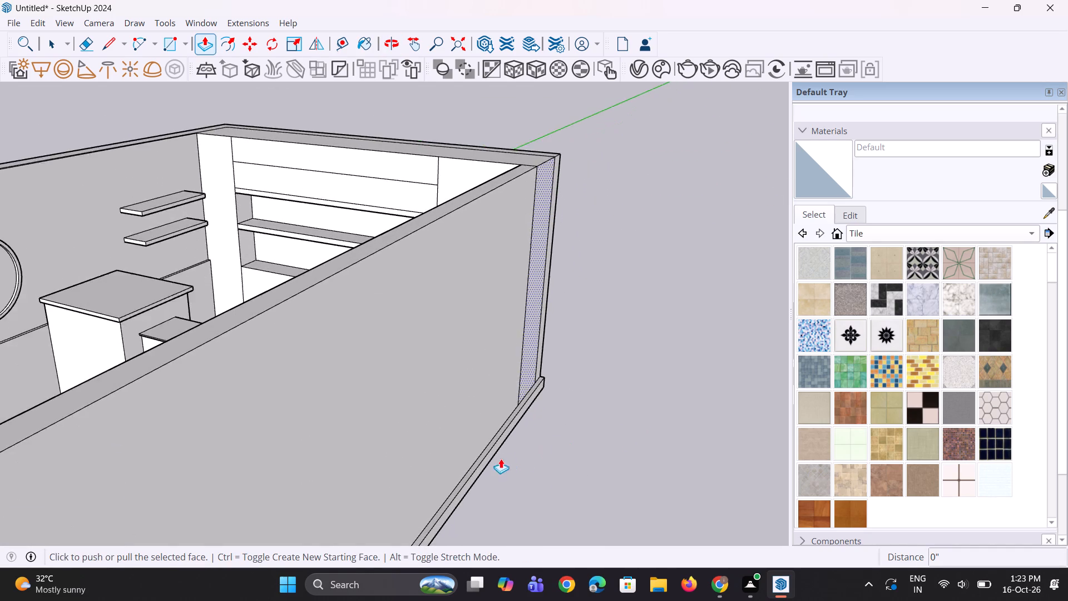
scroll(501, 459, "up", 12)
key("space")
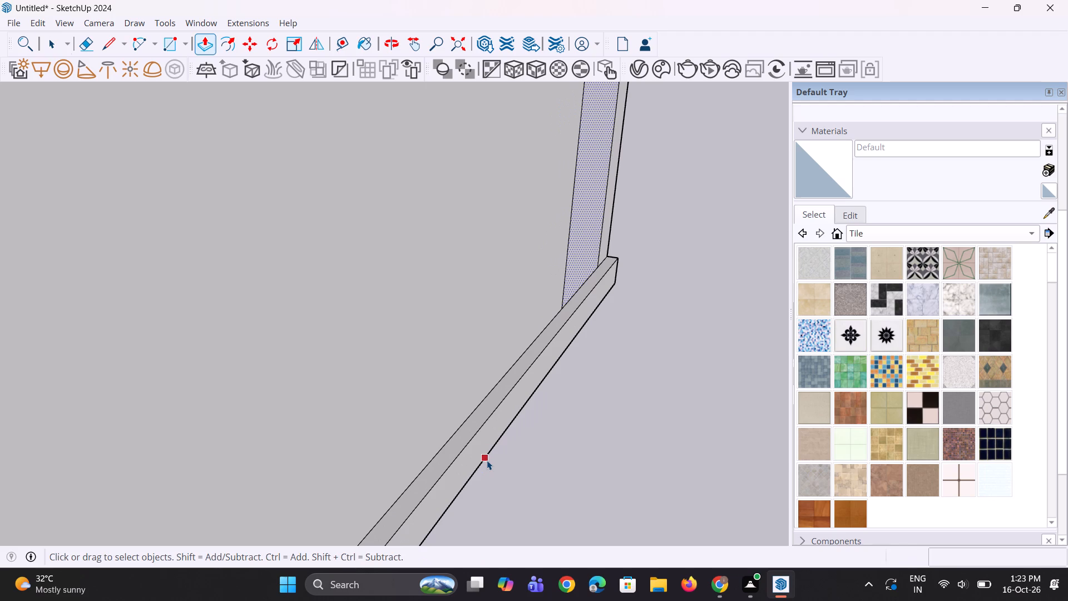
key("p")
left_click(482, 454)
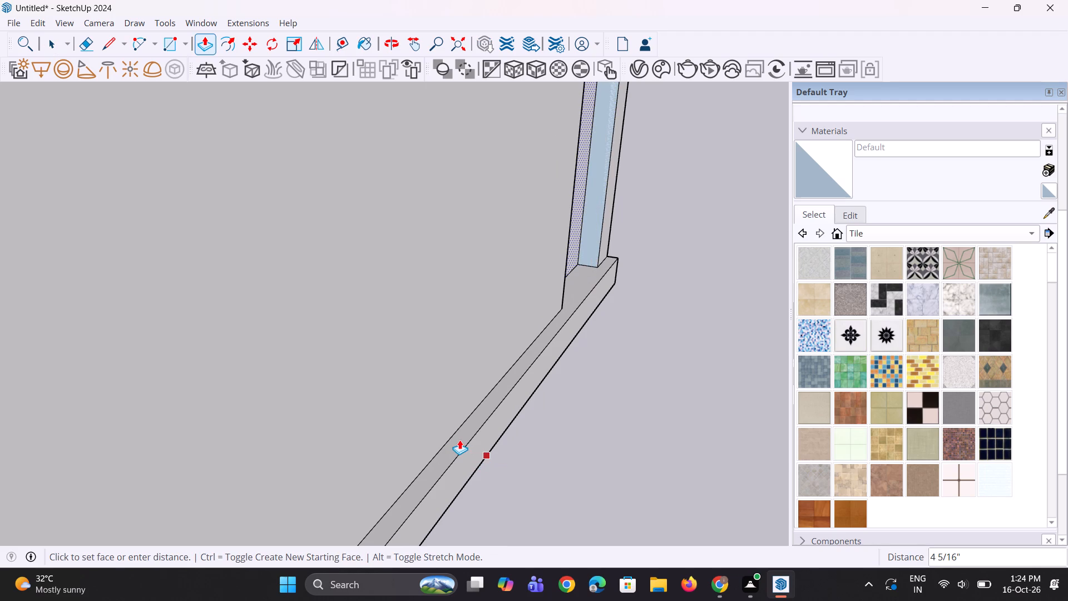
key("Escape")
Push the floor ledge's outer side face in 2 7/16" flush with the wave wall's outer face.
key("space")
key("space")
left_click(468, 455)
key("p")
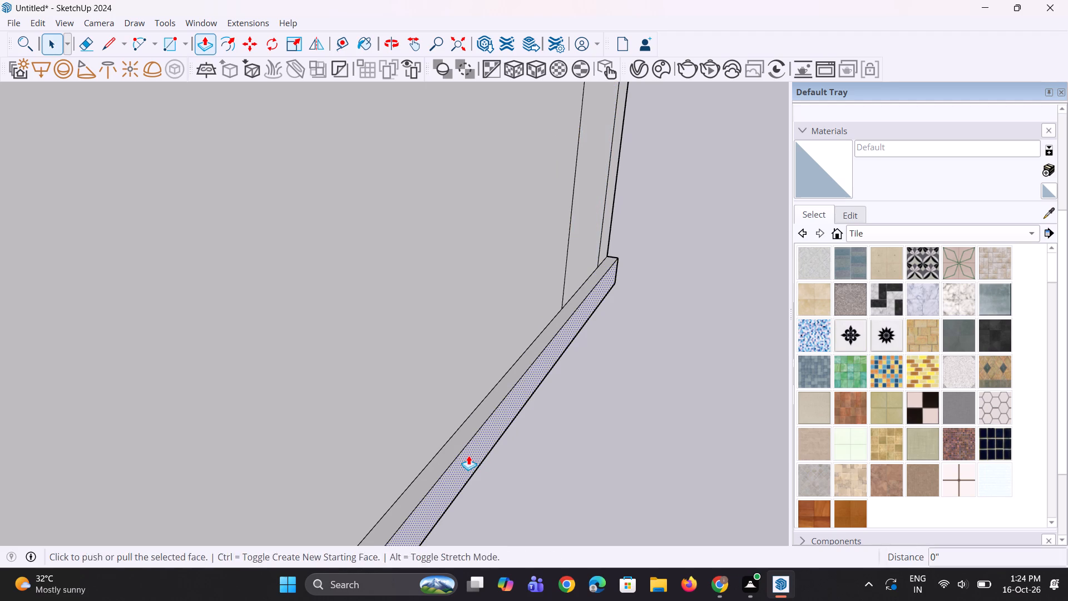
left_click(468, 455)
left_click(403, 401)
Examine the whole cafe room from the front, including both side walls, the counter and the wave curve.
scroll(521, 401, "down", 13)
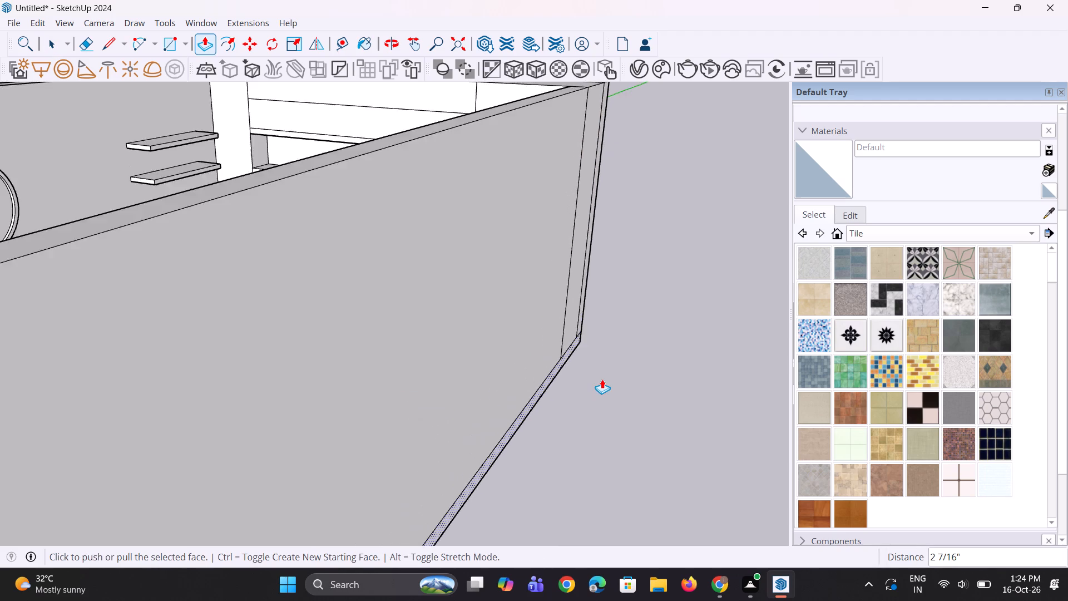
scroll(602, 379, "down", 12)
scroll(232, 418, "up", 1)
middle_click_drag(215, 423, 345, 426)
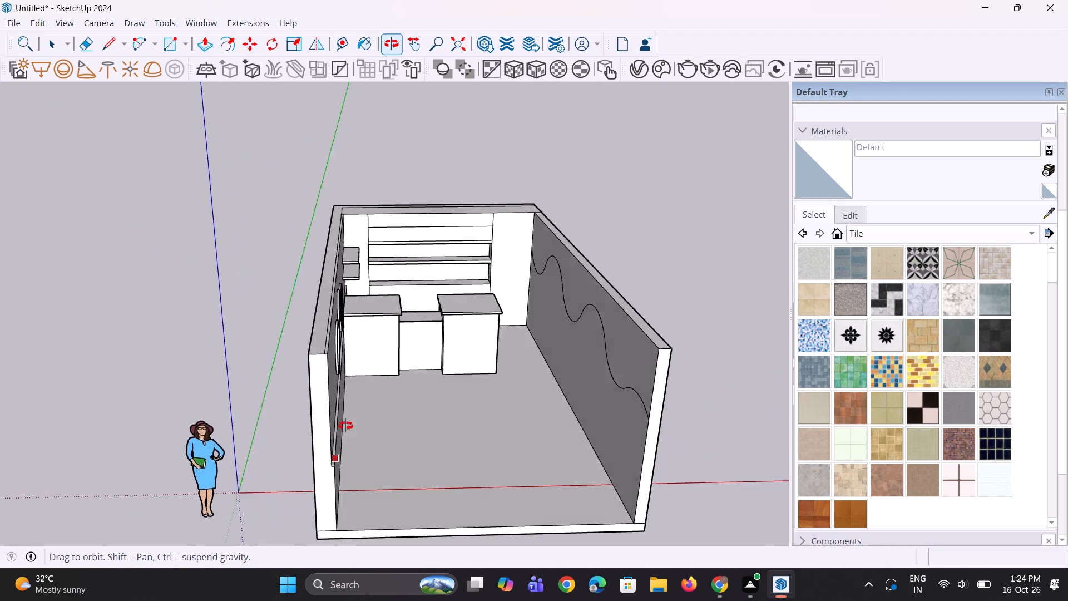
middle_click_drag(345, 426, 318, 419)
scroll(596, 430, "up", 3)
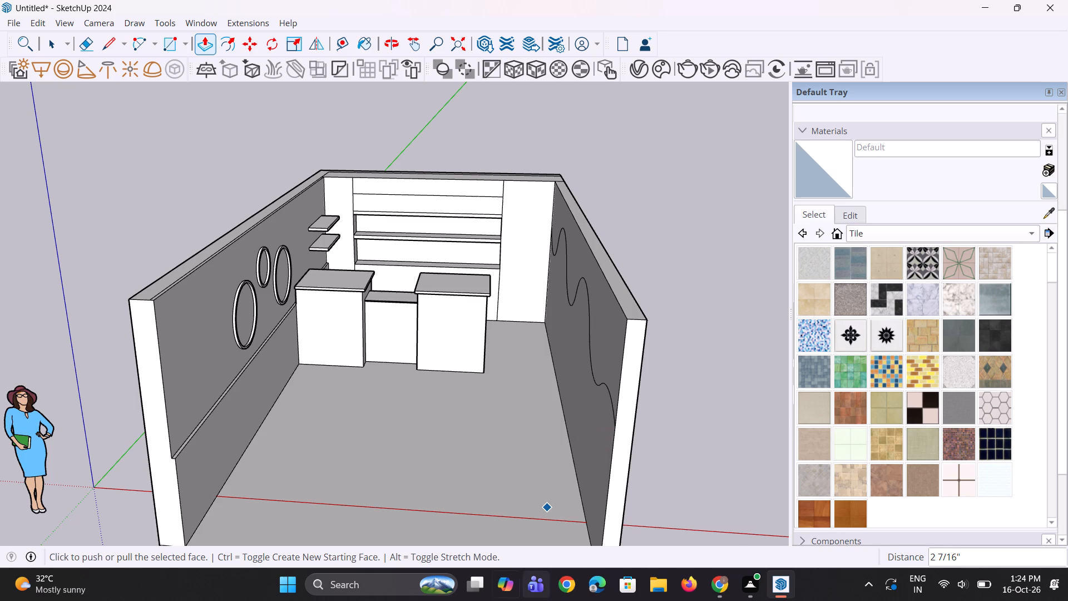
scroll(507, 600, "down", 2)
scroll(215, 600, "down", 1)
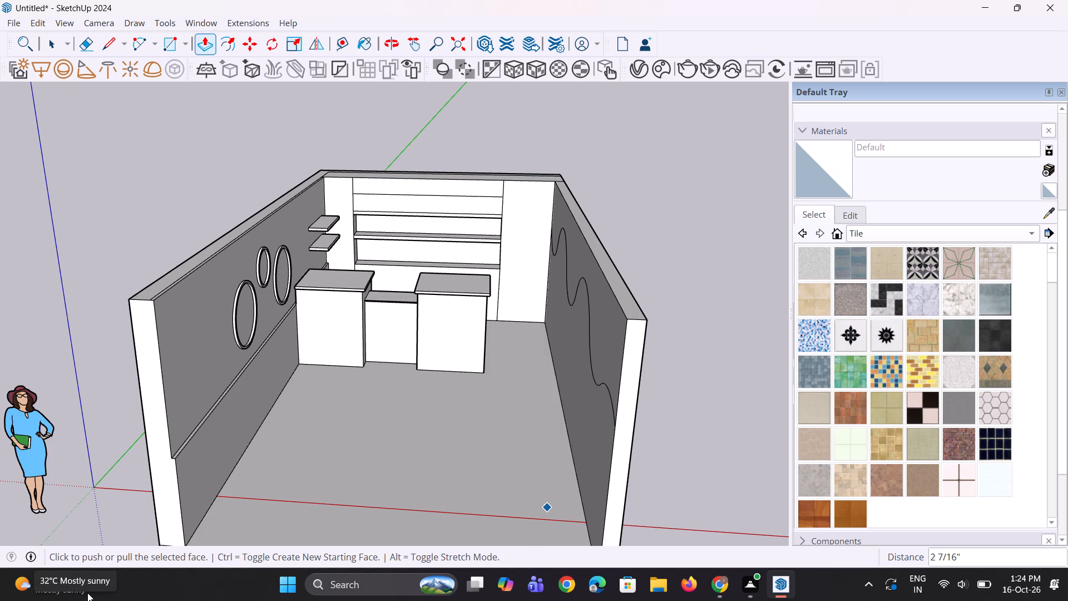
scroll(91, 590, "down", 3)
middle_click_drag(91, 590, 92, 578)
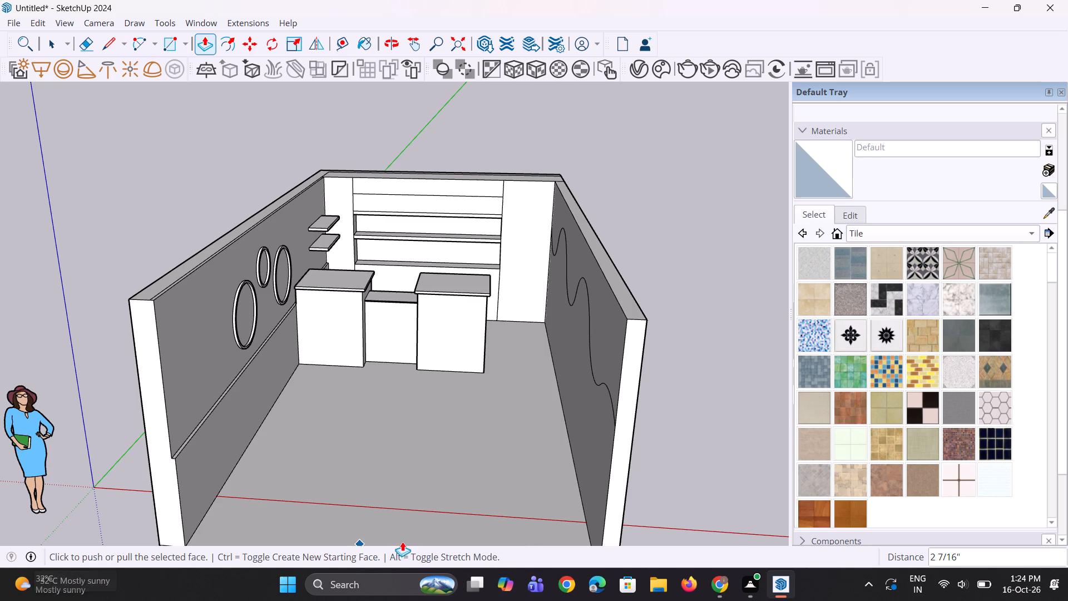
scroll(394, 508, "up", 1)
scroll(393, 501, "down", 4)
middle_click_drag(403, 499, 441, 435)
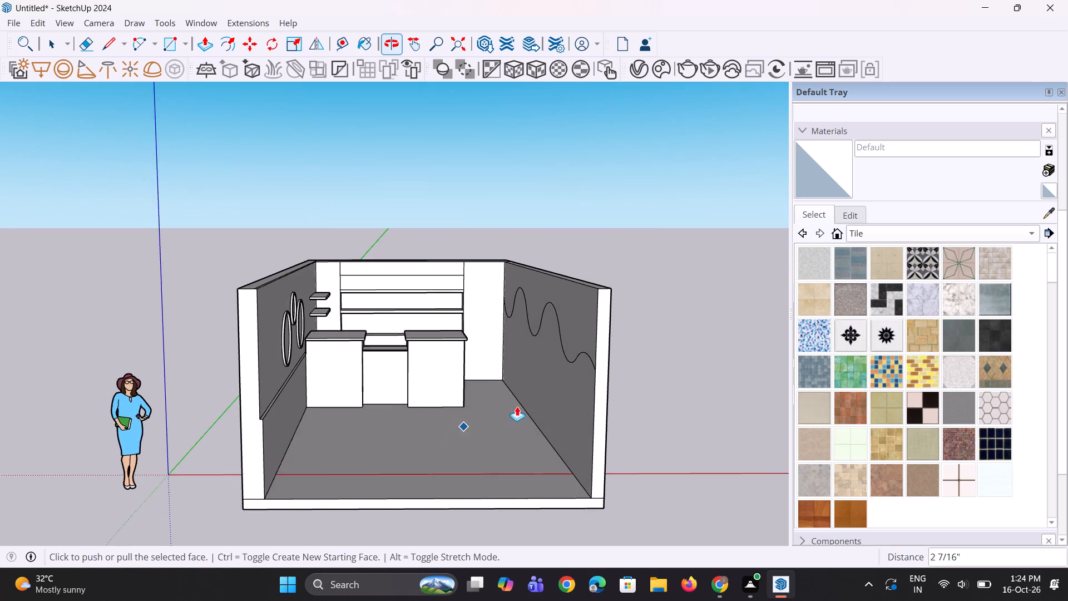
scroll(528, 401, "up", 5)
middle_click_drag(565, 484, 550, 481)
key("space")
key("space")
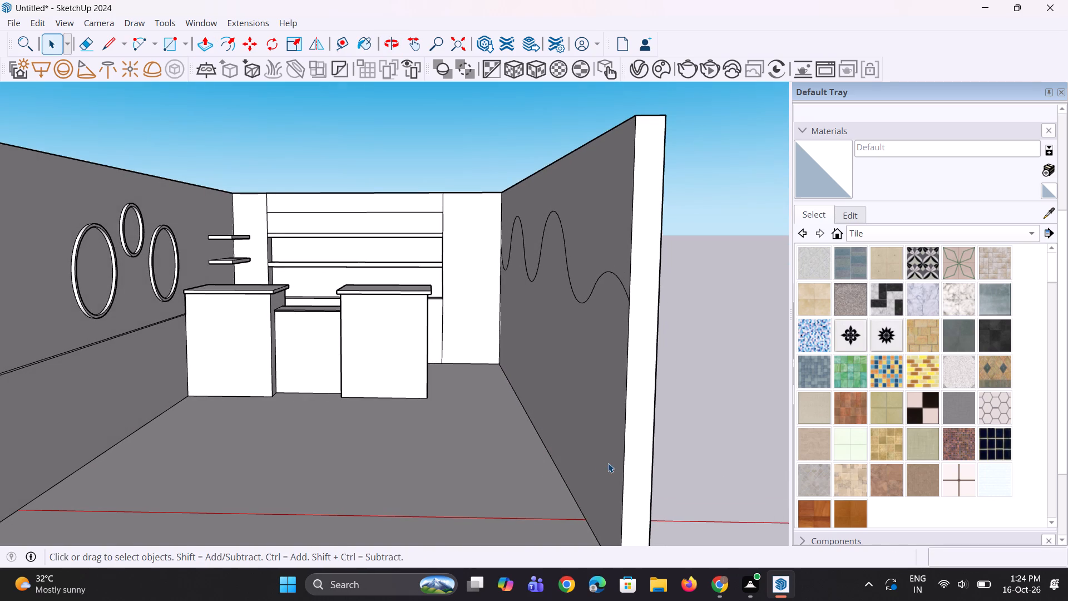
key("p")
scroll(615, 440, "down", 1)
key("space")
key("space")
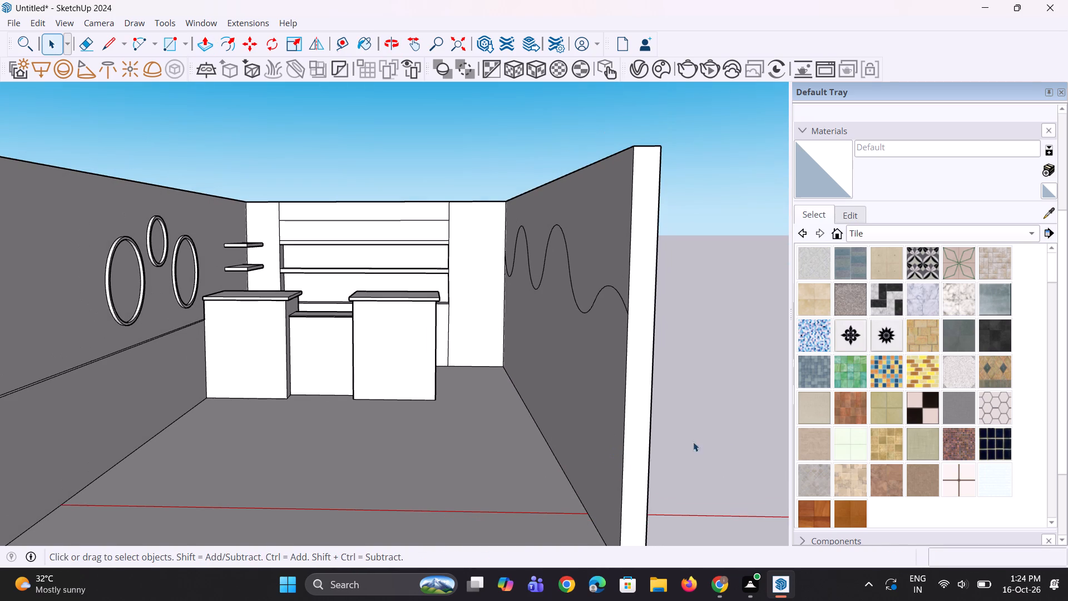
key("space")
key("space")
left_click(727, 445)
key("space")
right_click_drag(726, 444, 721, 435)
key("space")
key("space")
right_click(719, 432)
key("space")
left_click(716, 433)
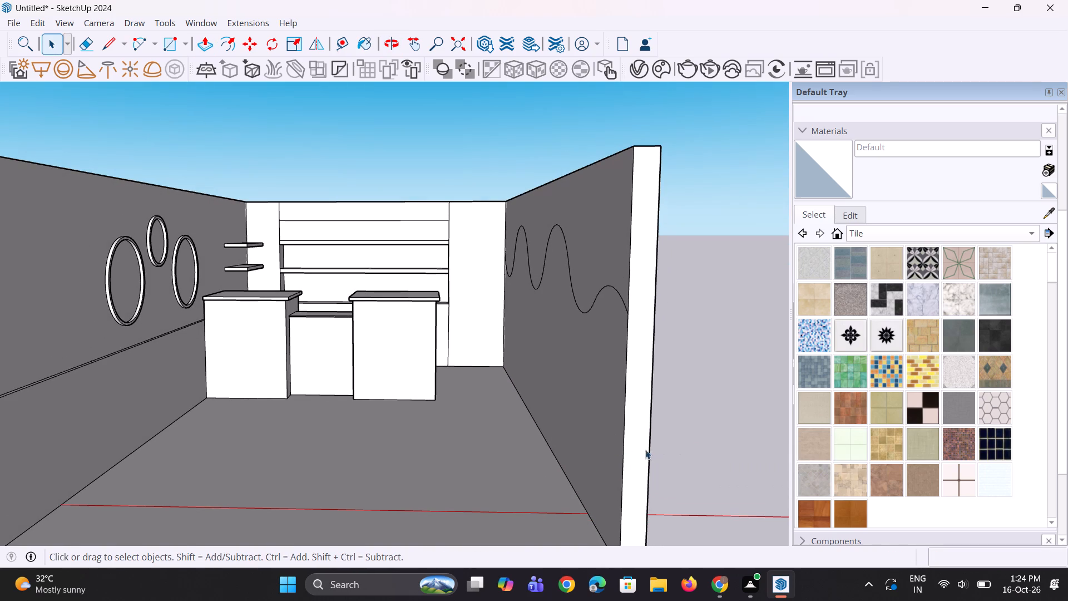
Pull the side wall's face below the wave curve about 9 1/4" into the room and repeat the same pull.
left_click(594, 430)
key("p")
left_click(594, 430)
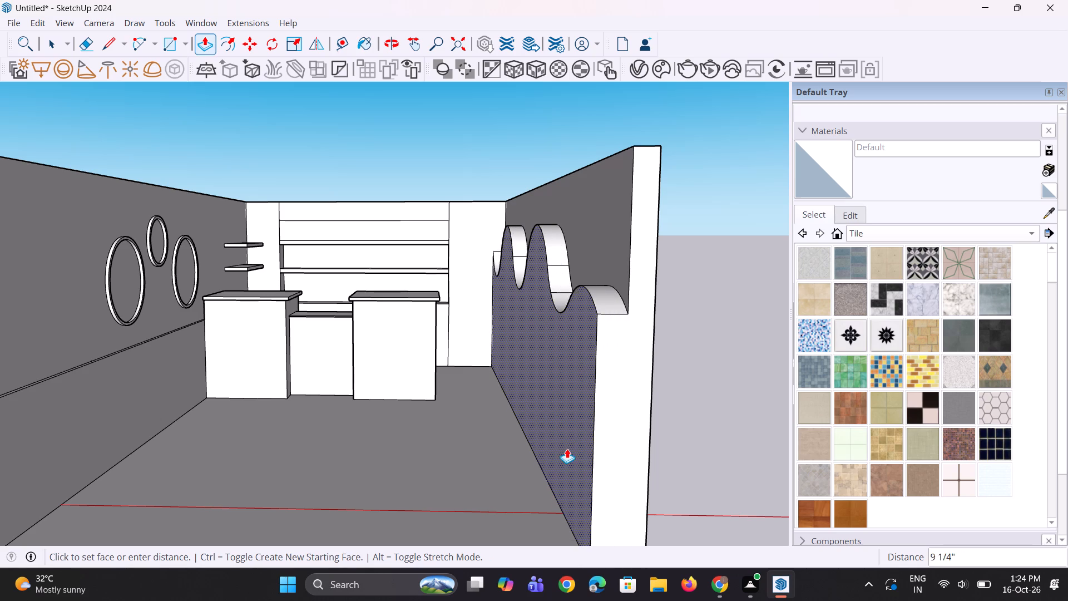
left_click(560, 457)
double_click(612, 279)
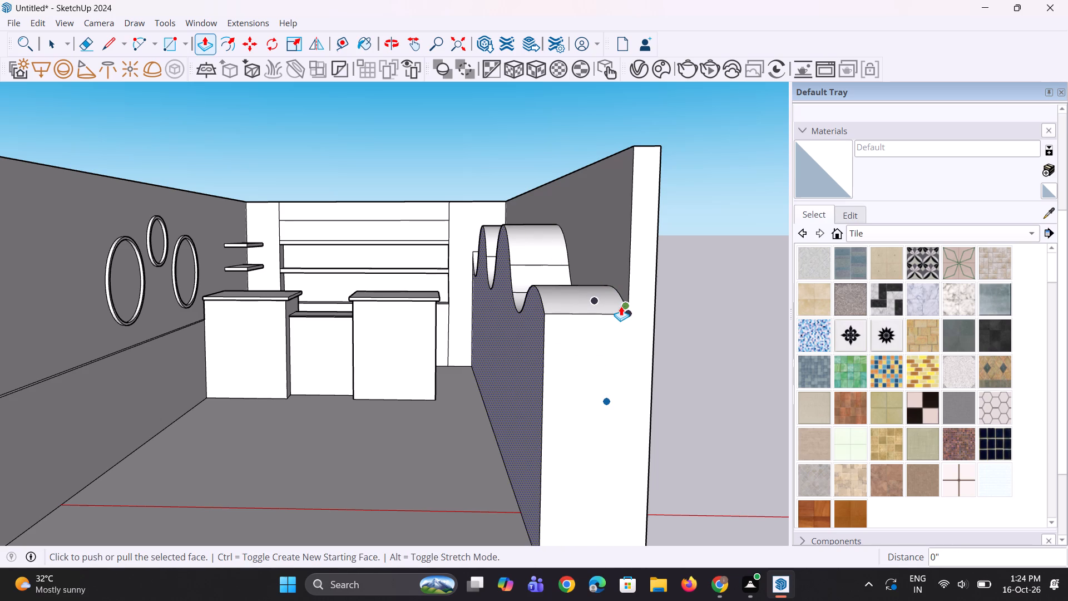
Undo the last pull of the face below the wave curve and pull it 3 3/16" into the room instead.
key("ctrl+z")
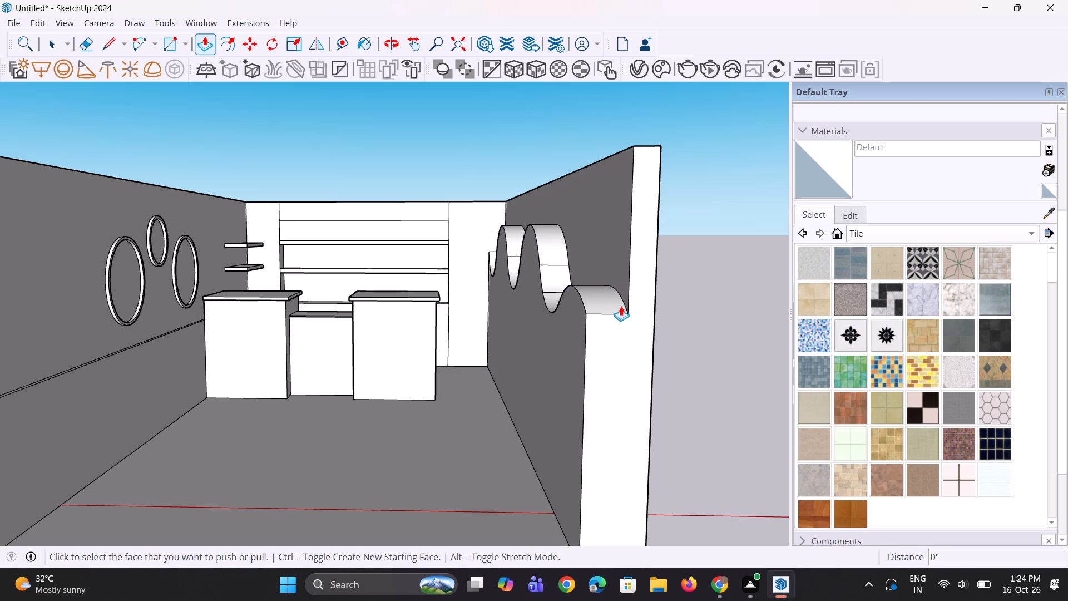
key("space")
key("space")
scroll(557, 409, "up", 3)
key("p")
left_click(556, 408)
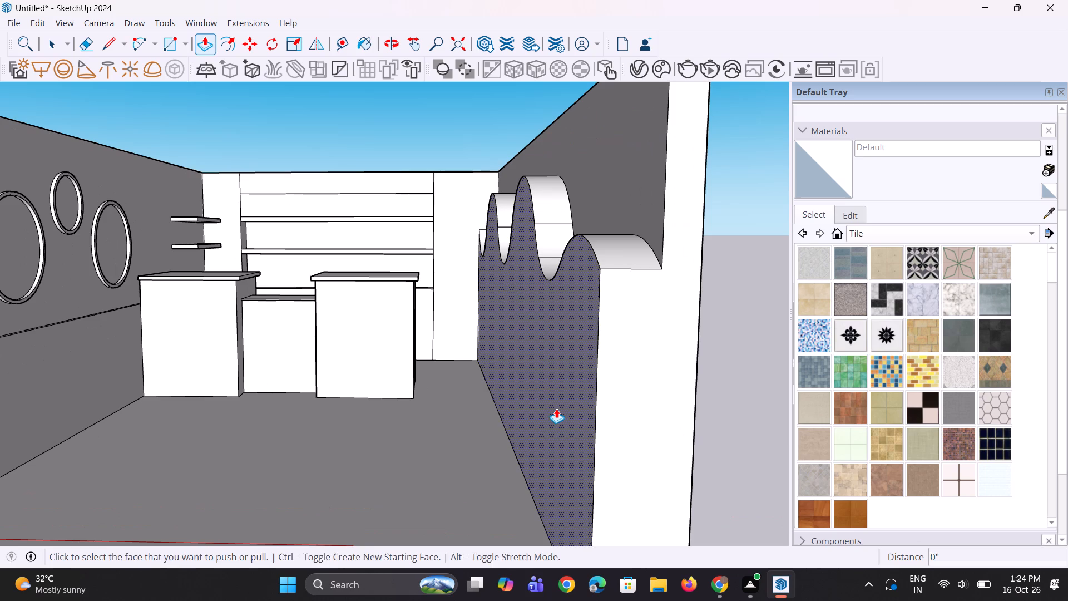
left_click(544, 408)
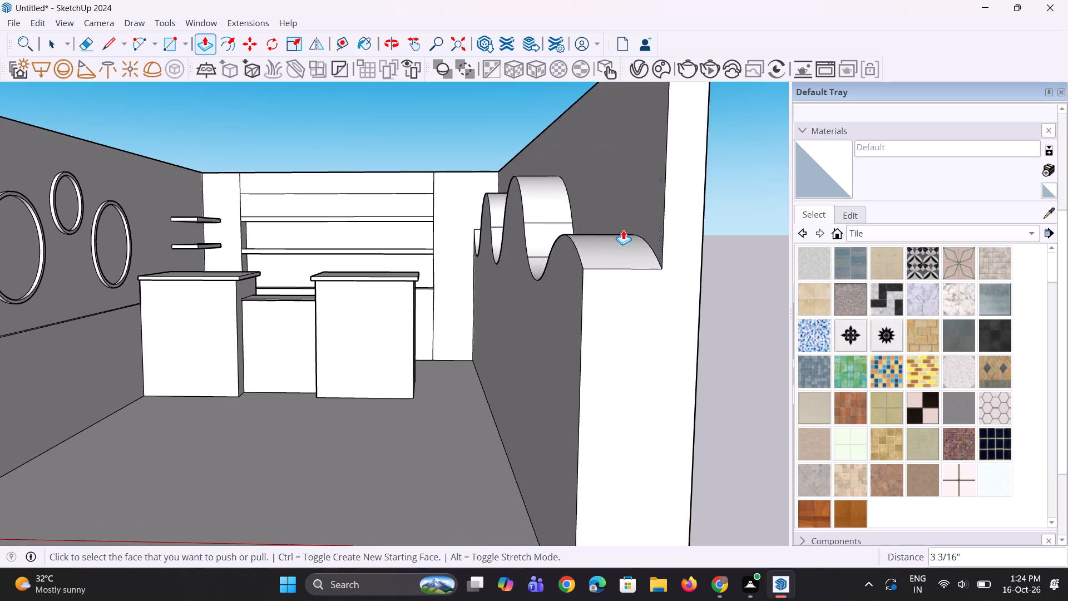
Pull the side wall's face above the wave curve into the room, finishing with an 11 9/16" pull flush with the face below.
double_click(641, 197)
left_click(623, 204)
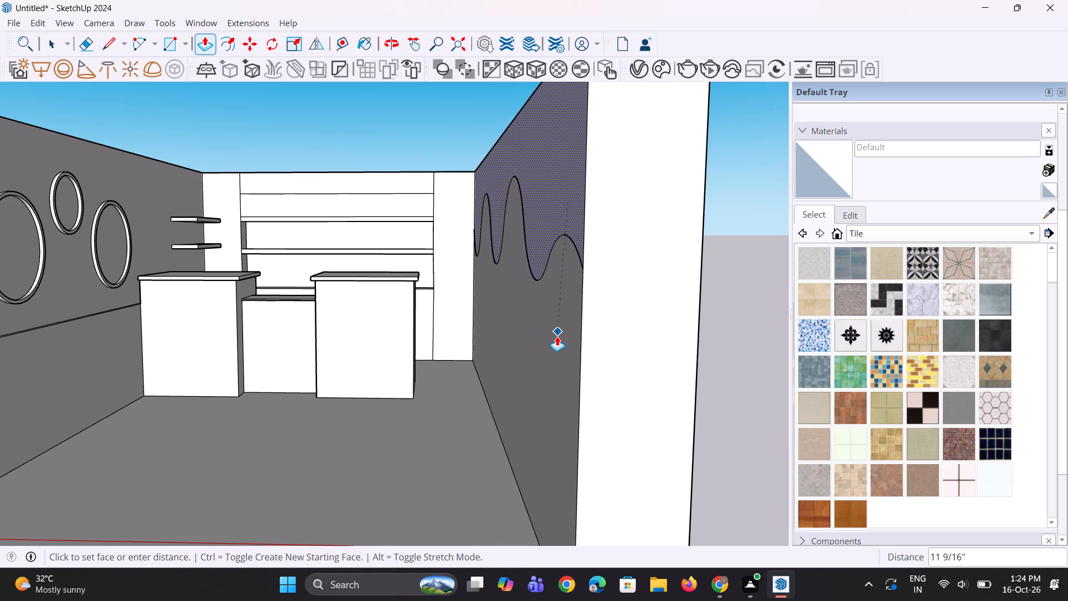
left_click(557, 336)
Push the wave wall's outer face inward 1' 4 1/8" to thin the wall.
scroll(567, 399, "down", 5)
middle_click_drag(630, 388, 488, 417)
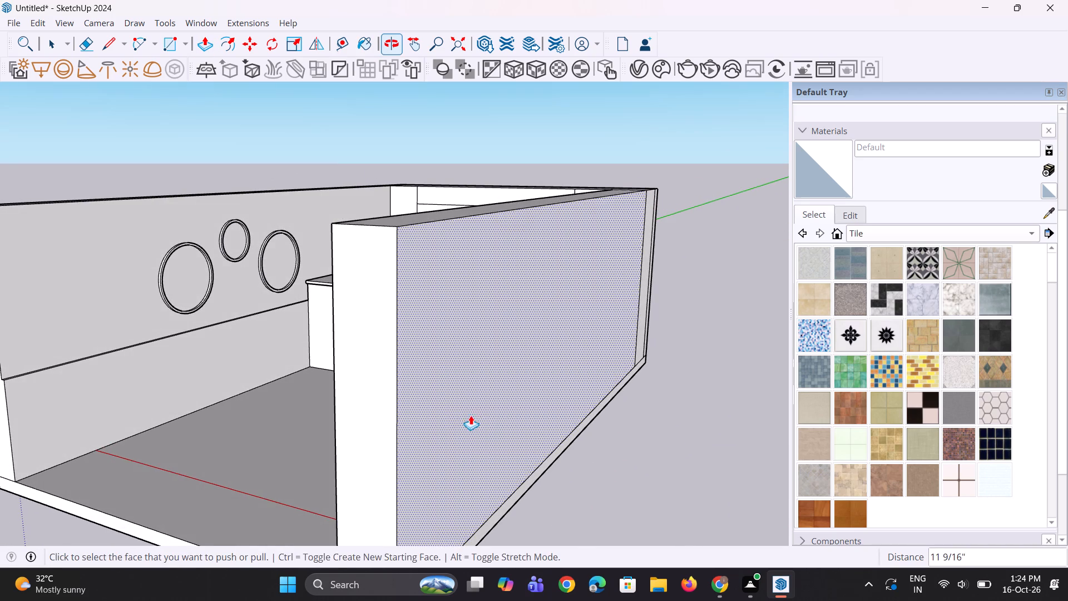
left_click(453, 411)
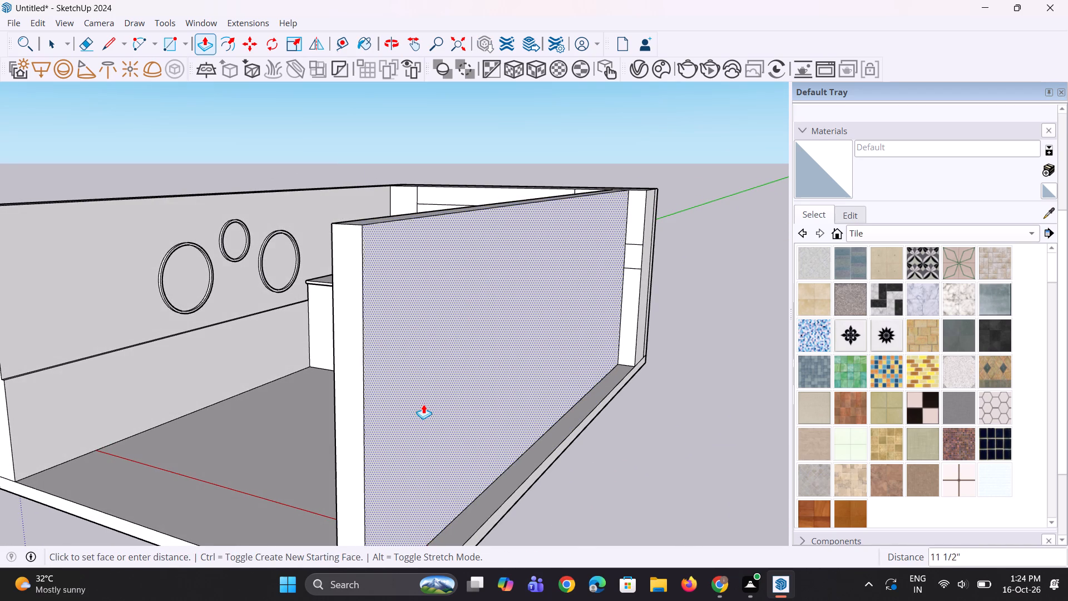
left_click(412, 397)
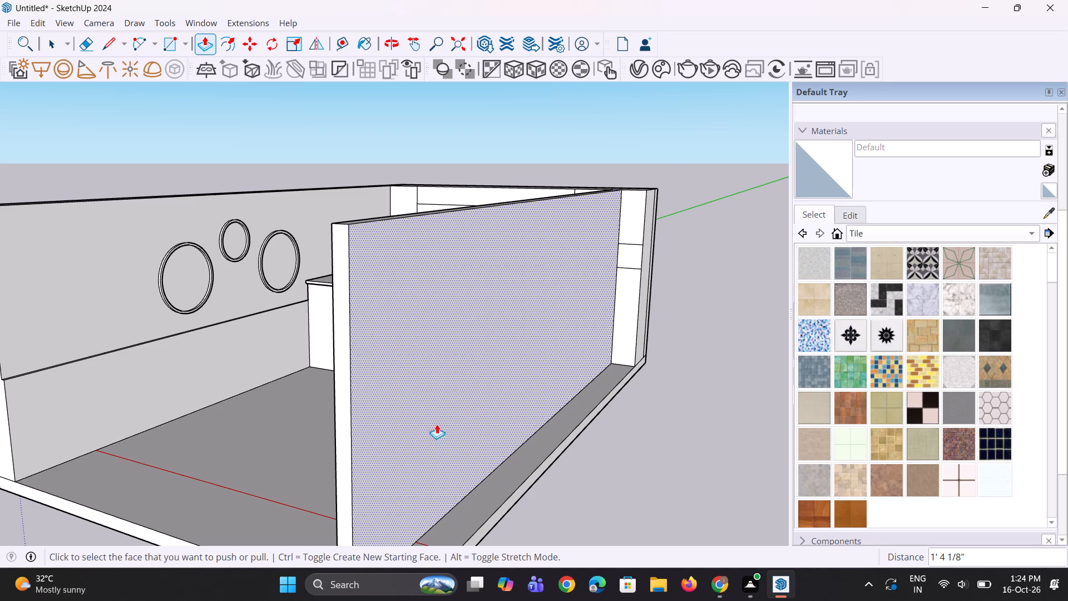
Repeat the 1' 4 1/8" push on the floor's outer side face and the back wall's end faces, flush with the thinned wall.
scroll(502, 521, "up", 2)
double_click(499, 510)
middle_click_drag(560, 470, 393, 459)
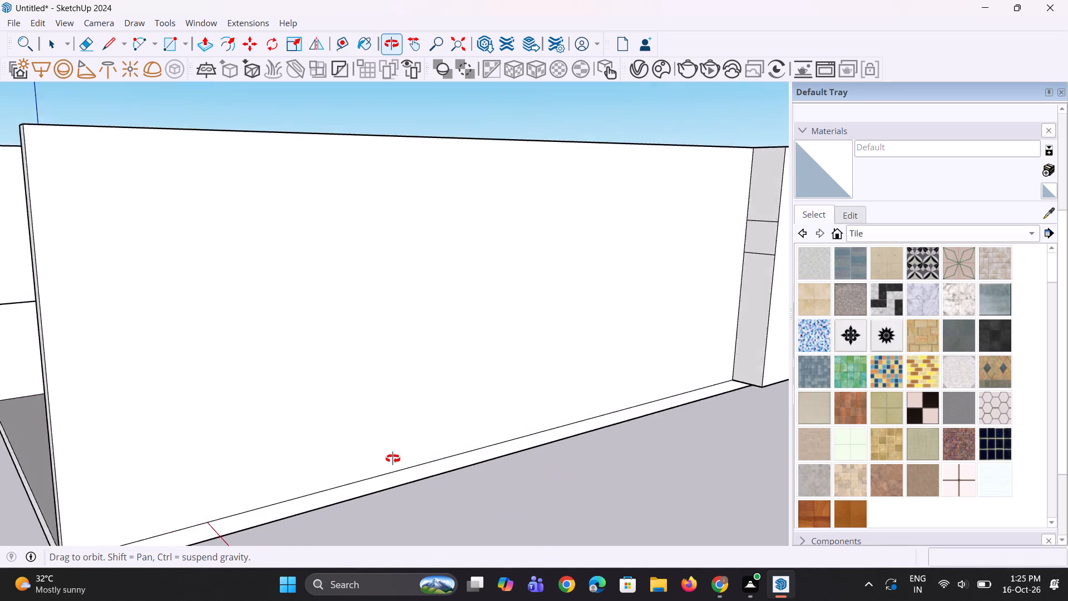
middle_click_drag(393, 459, 379, 453)
scroll(396, 432, "down", 10)
scroll(655, 408, "up", 4)
left_click(563, 400)
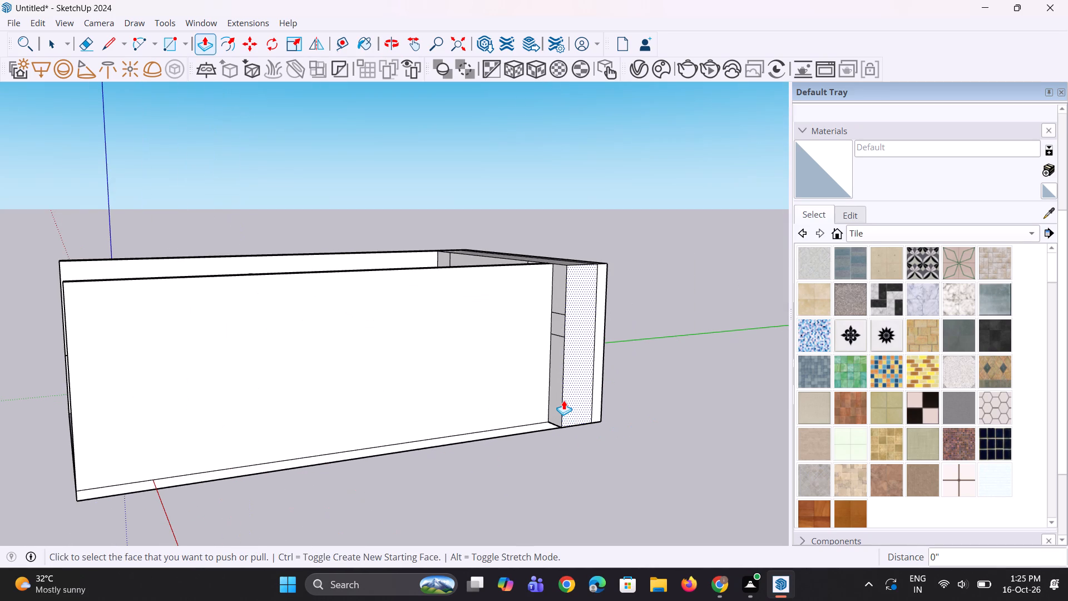
left_click(563, 400)
double_click(599, 396)
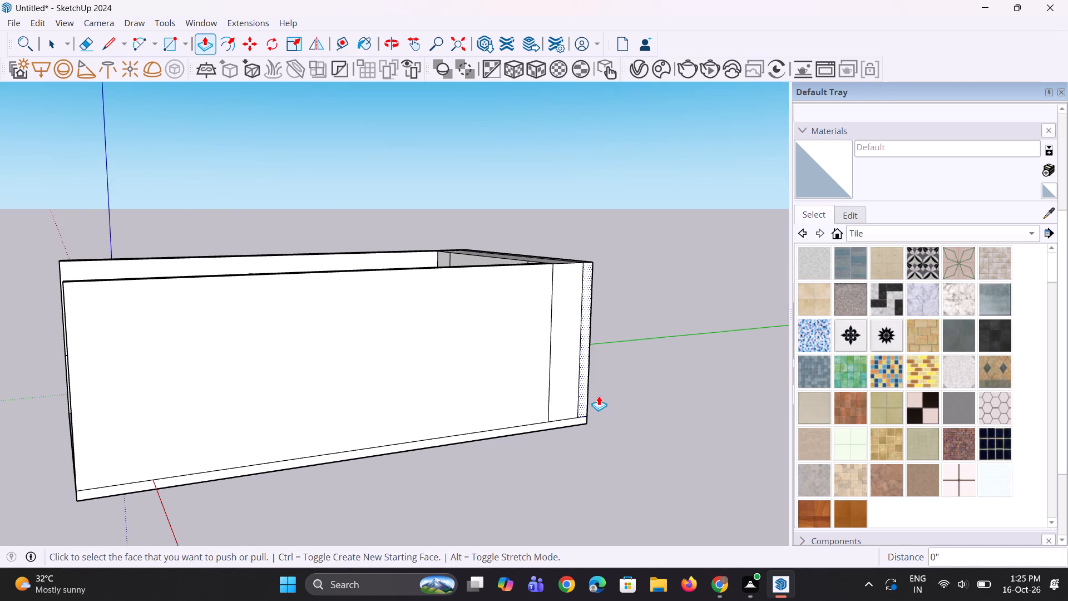
Examine the cafe room from the front and above, checking both side walls and the wave curve.
scroll(507, 415, "down", 5)
middle_click_drag(295, 410, 653, 454)
scroll(520, 449, "up", 2)
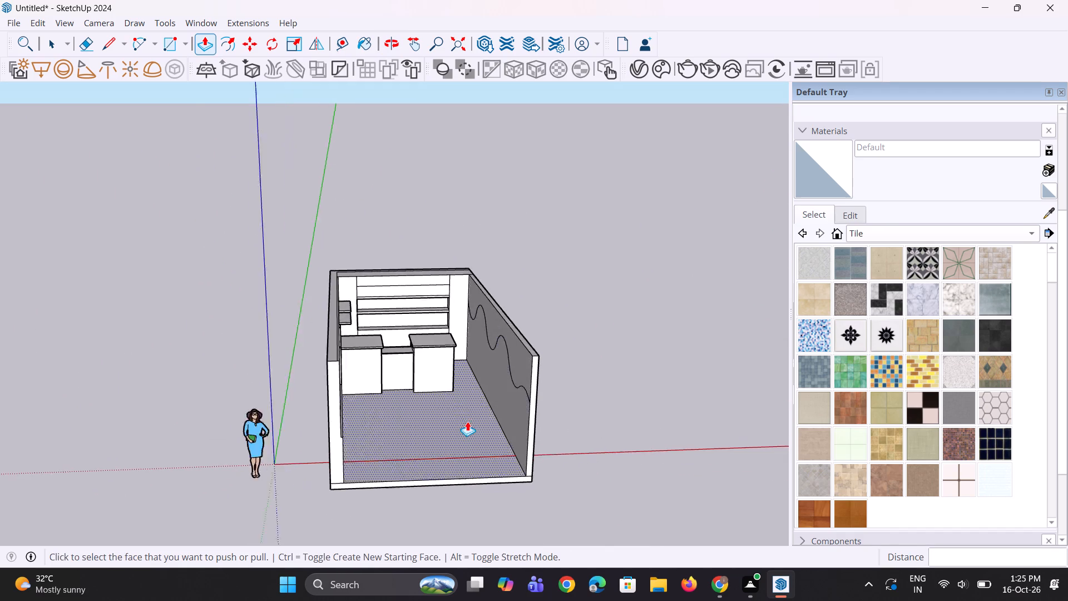
scroll(467, 421, "up", 6)
middle_click_drag(446, 403, 438, 411)
scroll(449, 409, "down", 5)
scroll(451, 410, "up", 1)
middle_click_drag(451, 410, 443, 404)
scroll(516, 394, "up", 2)
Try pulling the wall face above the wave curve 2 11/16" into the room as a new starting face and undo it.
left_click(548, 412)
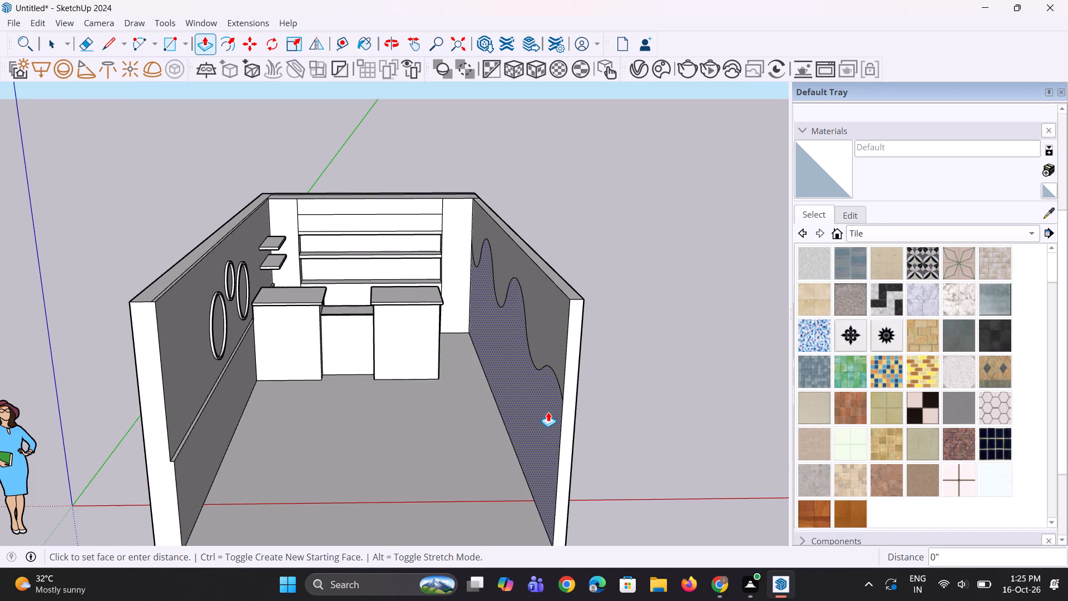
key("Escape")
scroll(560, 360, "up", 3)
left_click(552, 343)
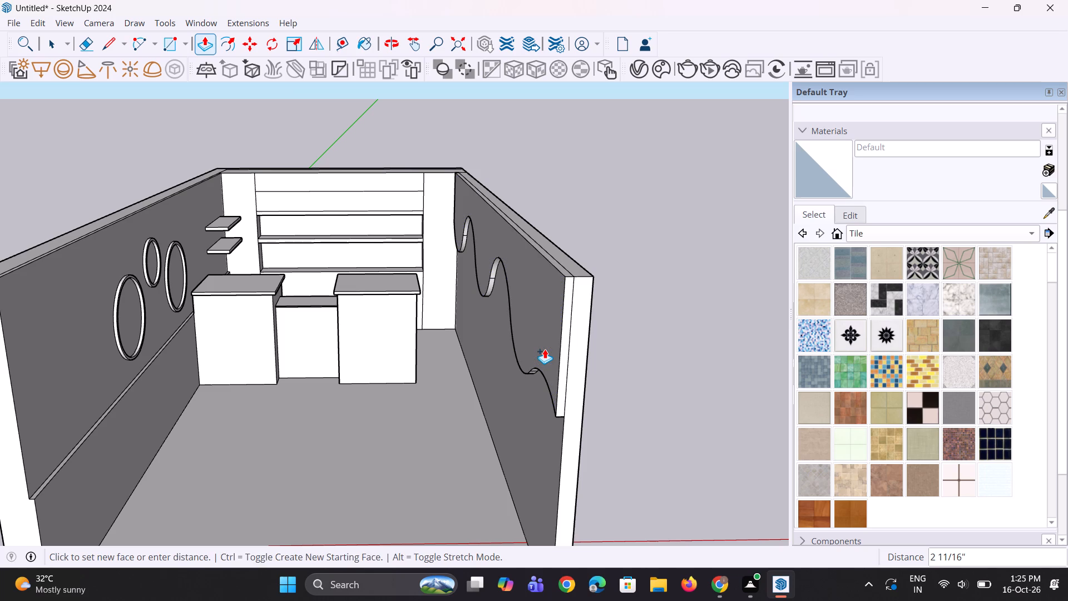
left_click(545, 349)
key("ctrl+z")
Pull the wave wall's front end face forward with a new starting face.
scroll(556, 396, "down", 5)
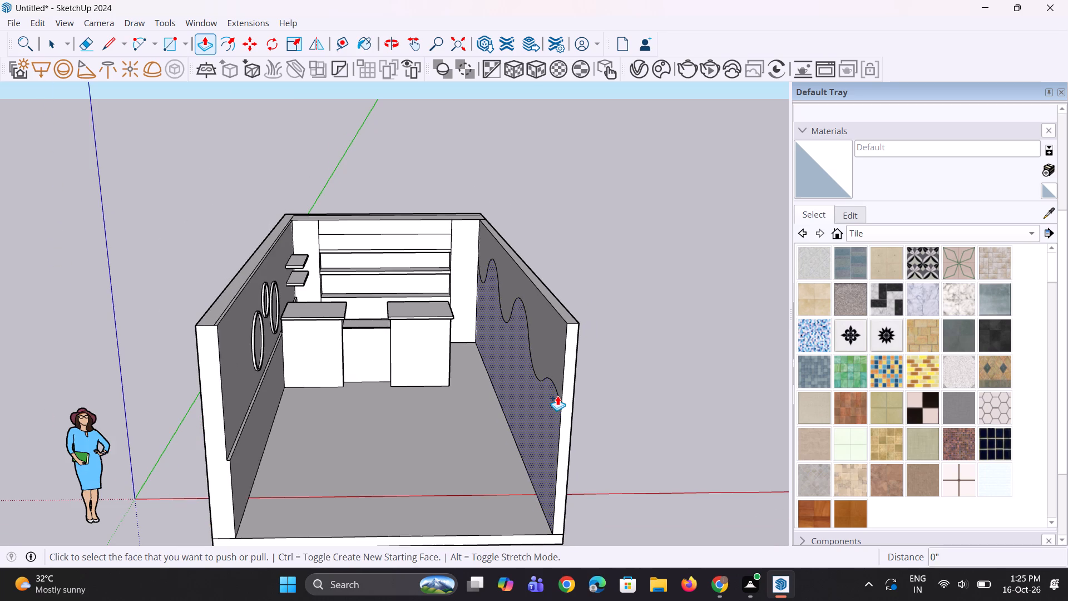
scroll(559, 382, "up", 5)
scroll(566, 408, "down", 4)
left_click(568, 413)
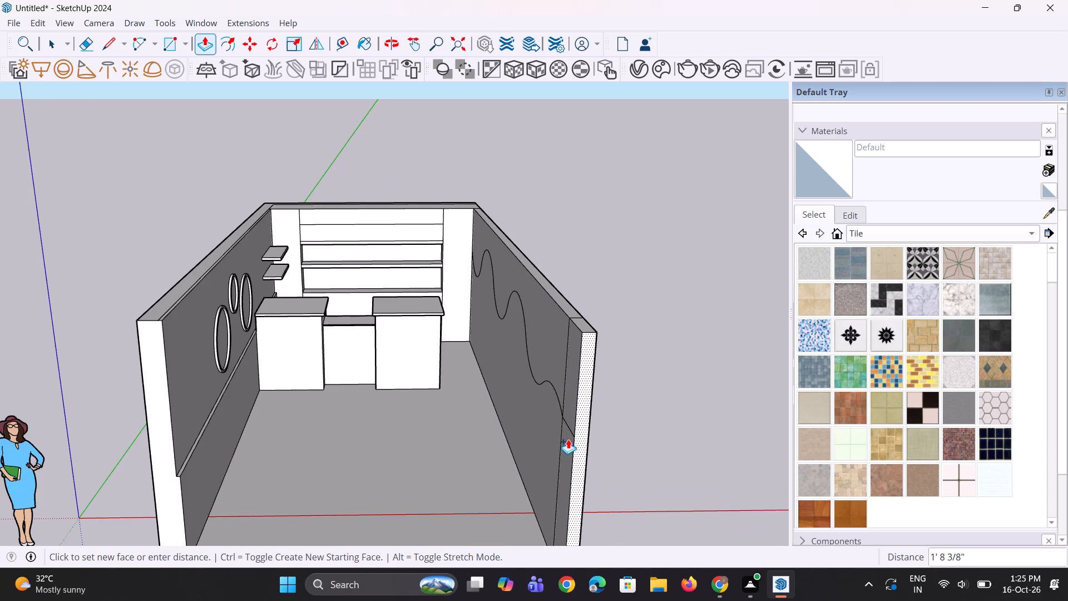
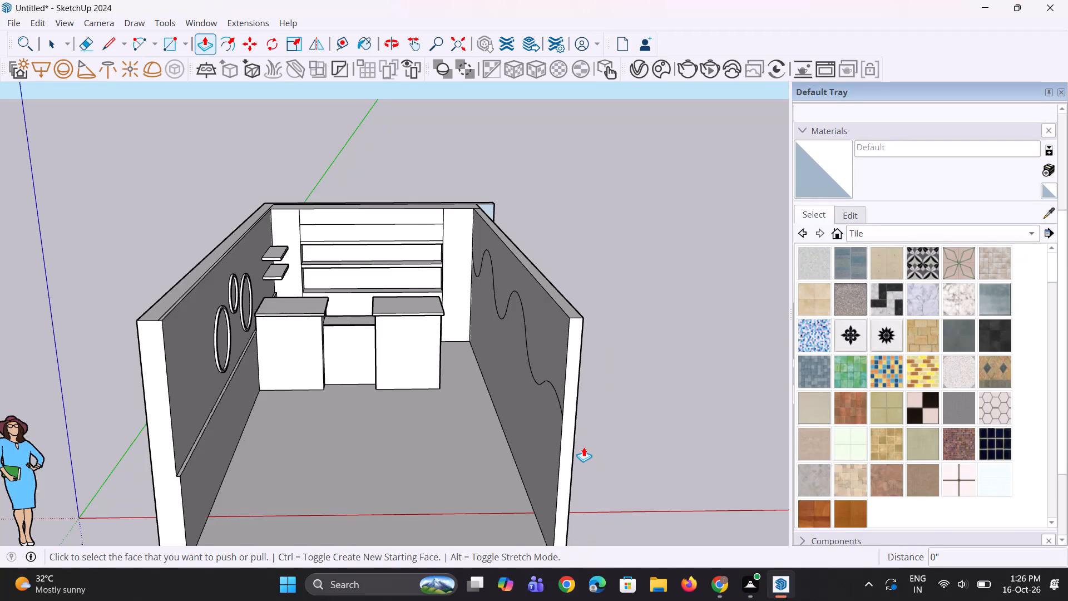
Push the back wall's protruding end face in 1' 4 1/8", flush with the wave wall's outer side face.
scroll(563, 454, "up", 3)
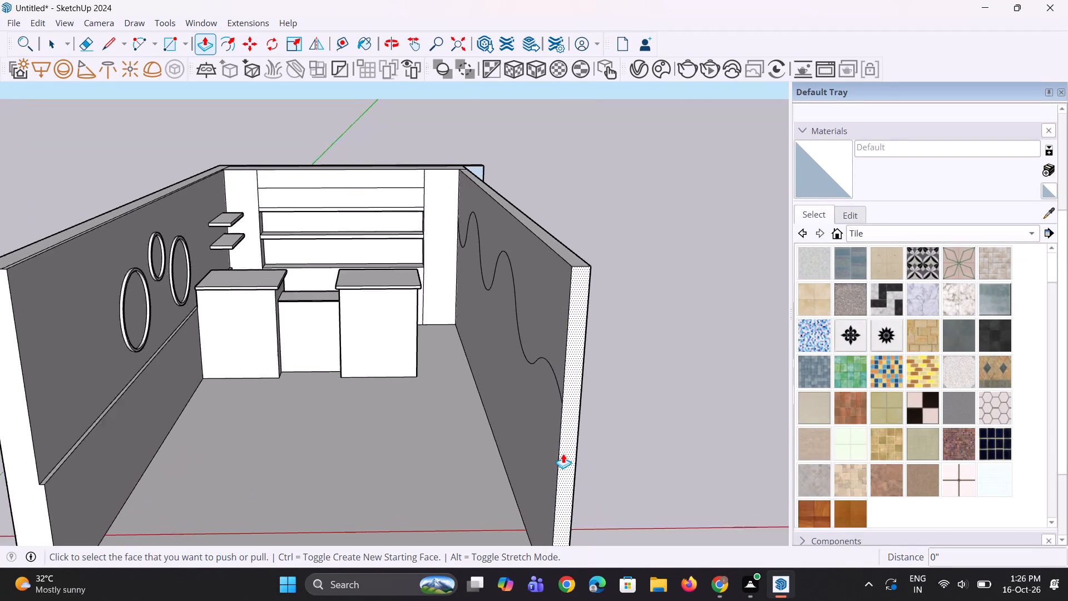
scroll(563, 454, "up", 1)
middle_click_drag(521, 459, 394, 465)
scroll(395, 440, "down", 6)
middle_click_drag(570, 293, 308, 303)
scroll(552, 360, "up", 2)
left_click(639, 360)
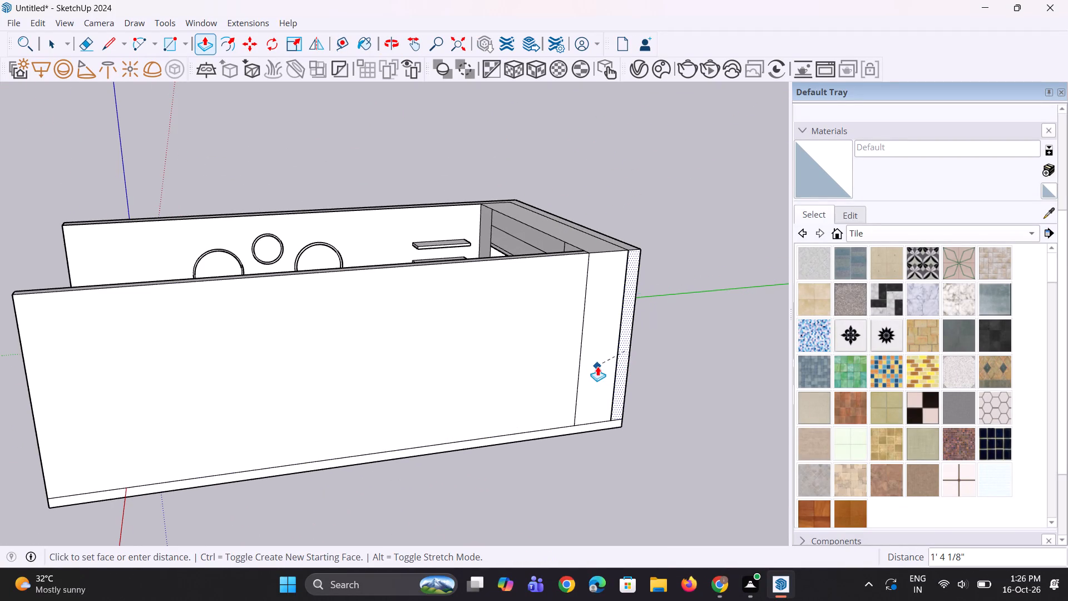
left_click(597, 366)
Pull the wave wall's front end face forward 1' 7 1/4" to lengthen the wall.
scroll(596, 366, "down", 5)
middle_click_drag(179, 411, 650, 420)
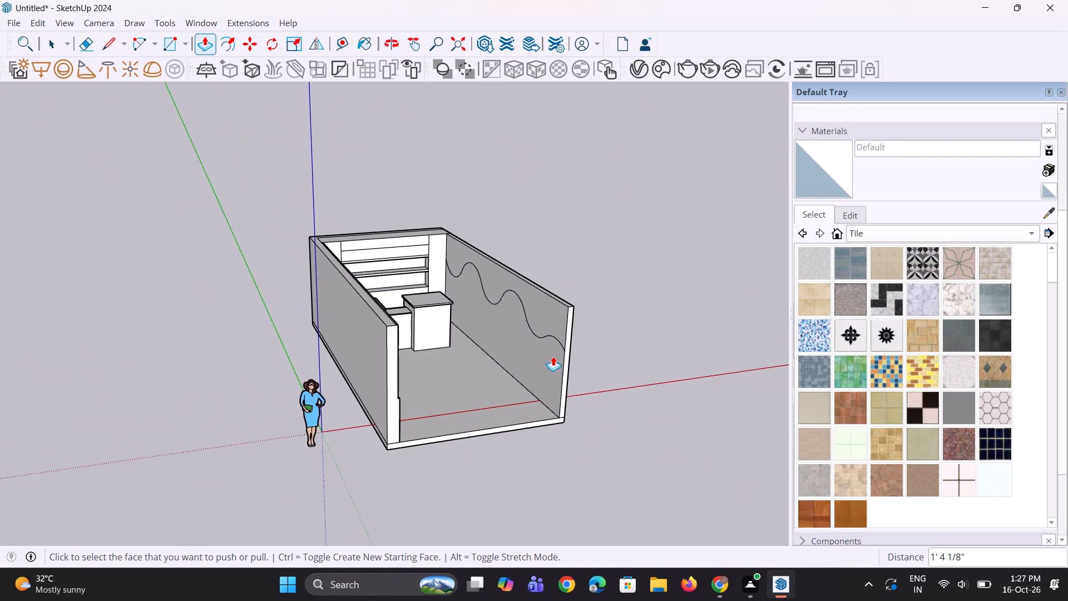
scroll(551, 355, "up", 8)
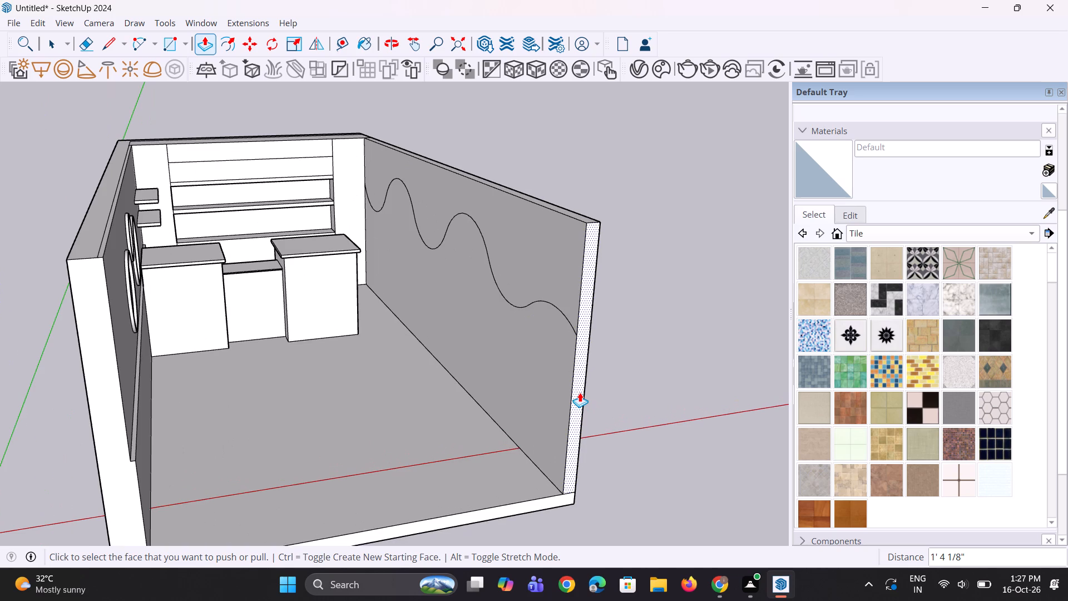
left_click(580, 392)
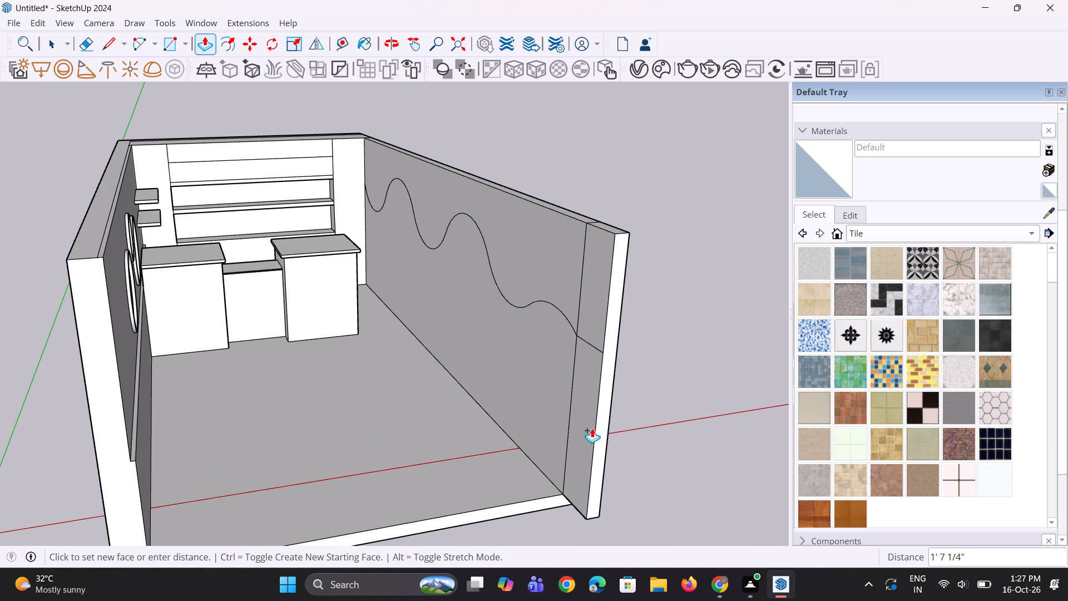
left_click(592, 428)
Erase the sloped edge beyond the wave's end and the vertical seam edges on the wave wall's inner face.
scroll(588, 393, "up", 5)
key("e")
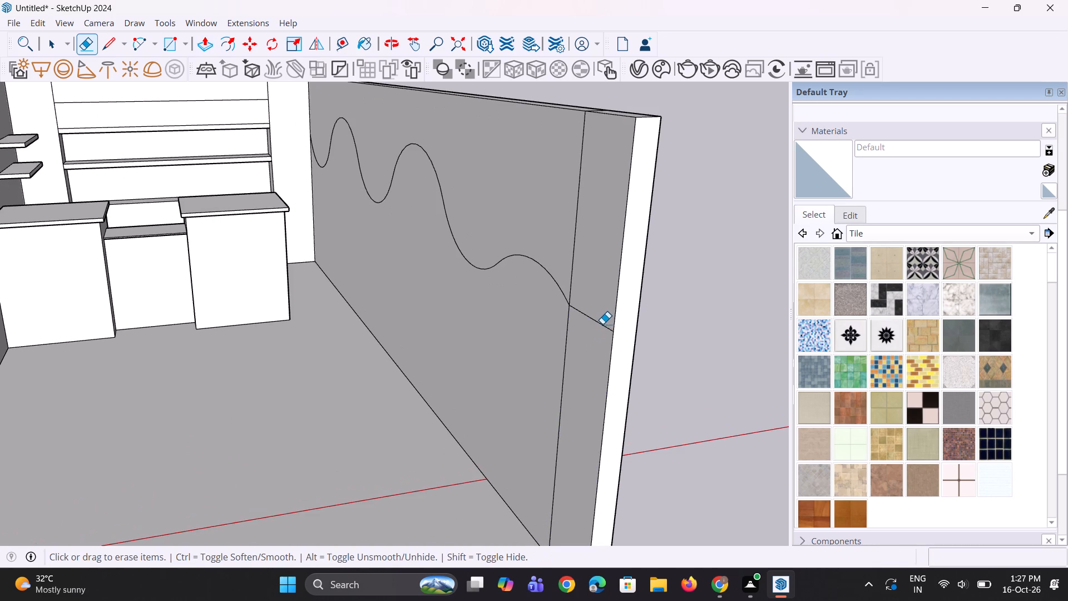
left_click(602, 324)
scroll(557, 448, "down", 5)
left_click(565, 311)
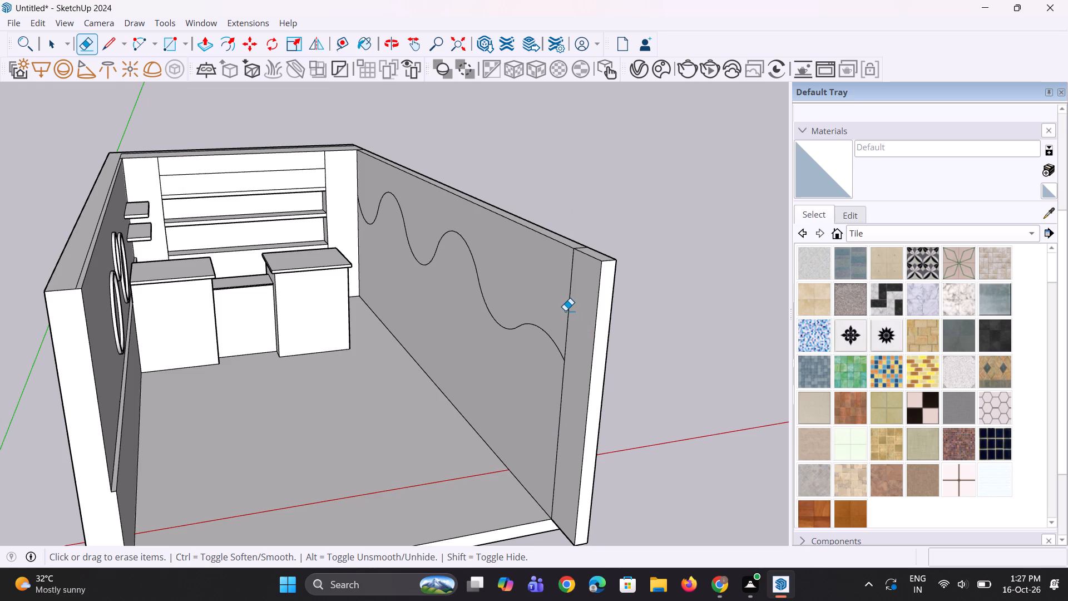
left_click(567, 314)
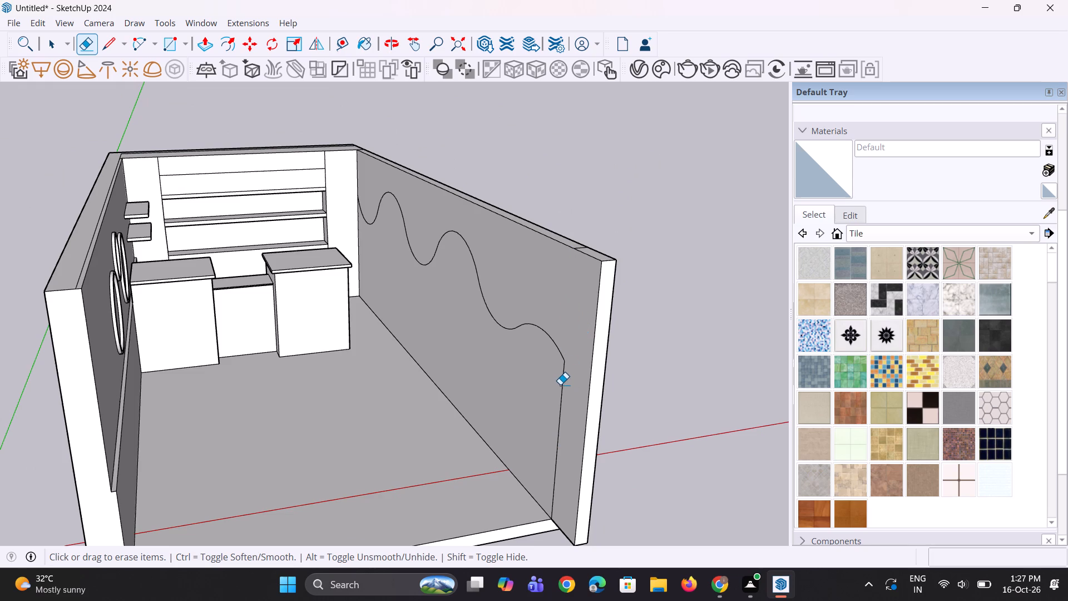
left_click(560, 385)
left_click(562, 386)
Pull the wave wall's front end face forward a further 10 3/16".
scroll(567, 383, "down", 4)
middle_click_drag(567, 395, 533, 372)
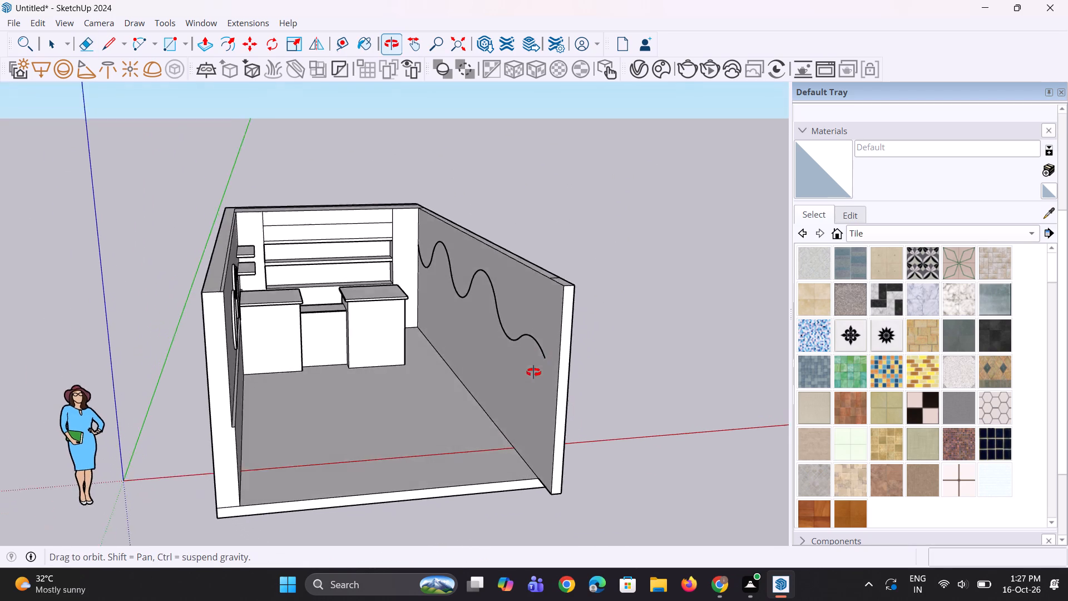
middle_click_drag(533, 372, 541, 354)
scroll(557, 366, "up", 6)
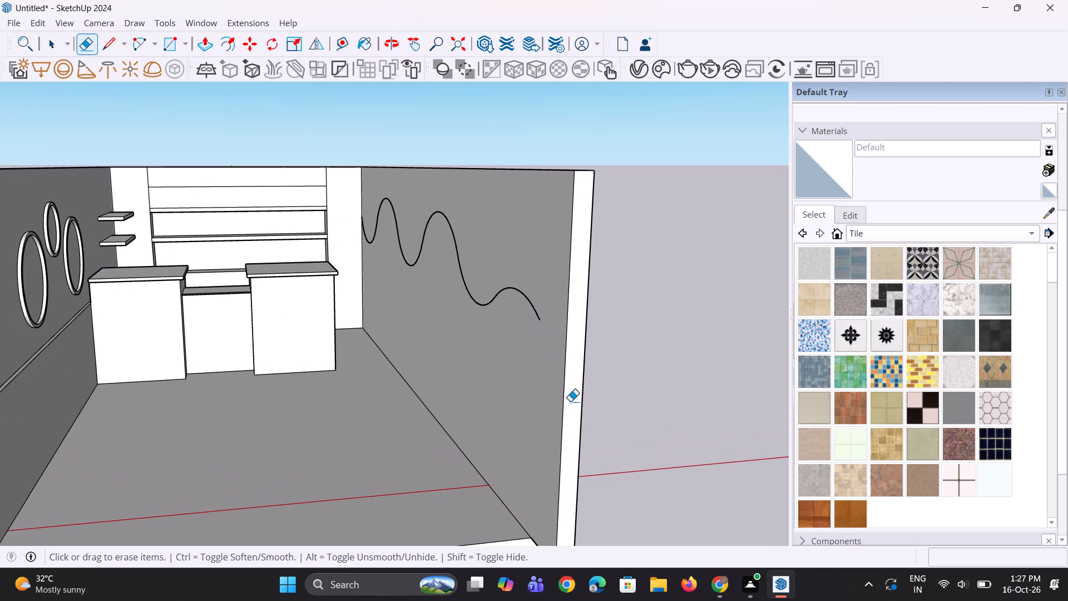
scroll(571, 414, "down", 1)
middle_click_drag(571, 416, 555, 417)
scroll(563, 418, "up", 1)
key("p")
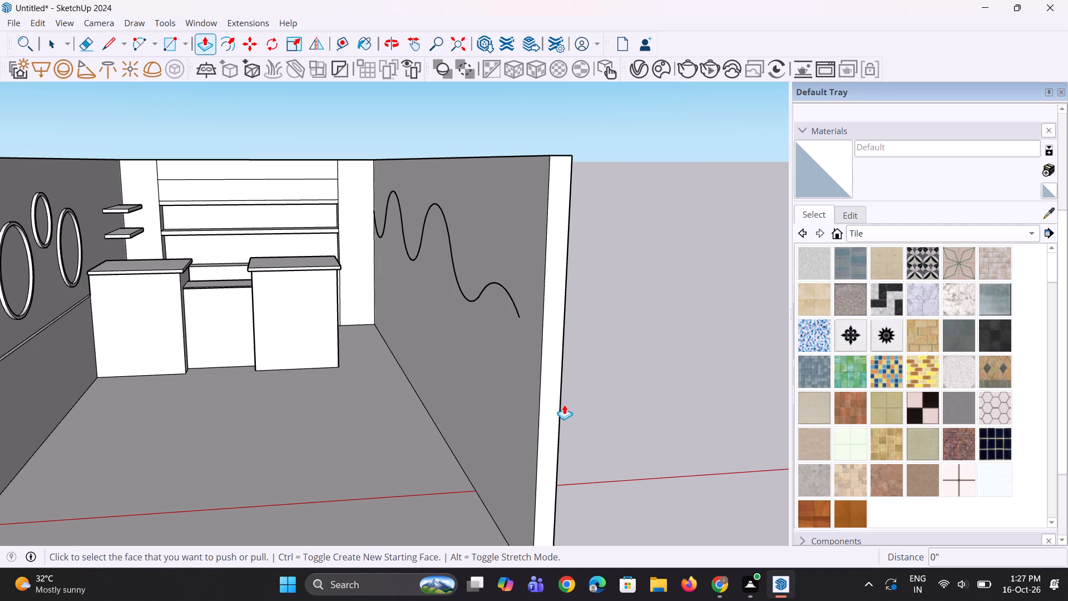
left_click(555, 396)
left_click(561, 416)
Pull the floor's front face forward 10 3/16" and a further 1' 7 1/4", flush with the wave wall's front end.
scroll(557, 411, "down", 6)
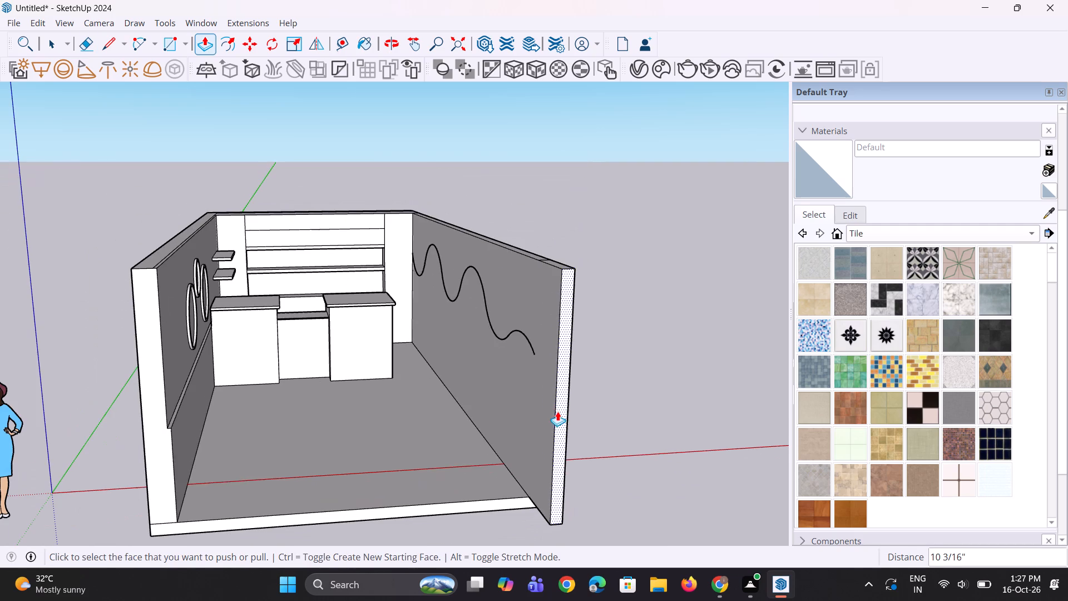
double_click(513, 505)
left_click(513, 508)
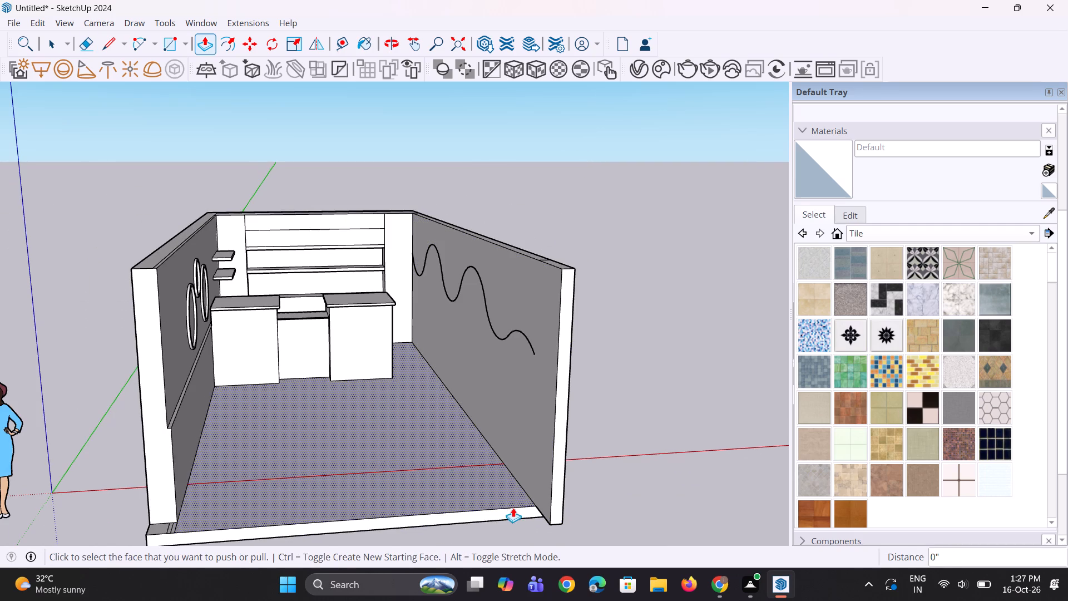
key("Escape")
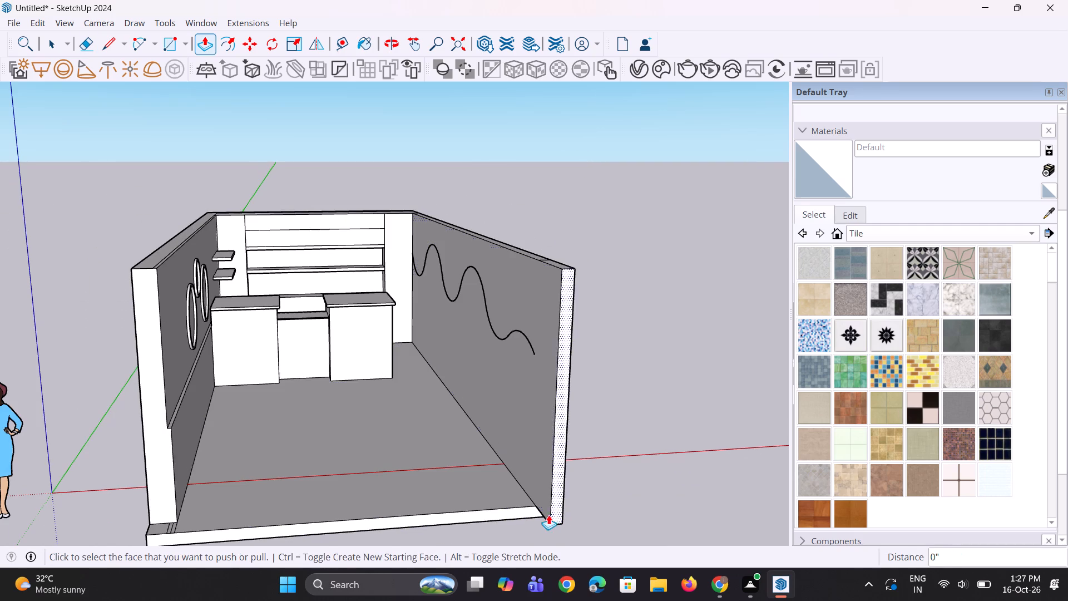
left_click(535, 511)
left_click(560, 507)
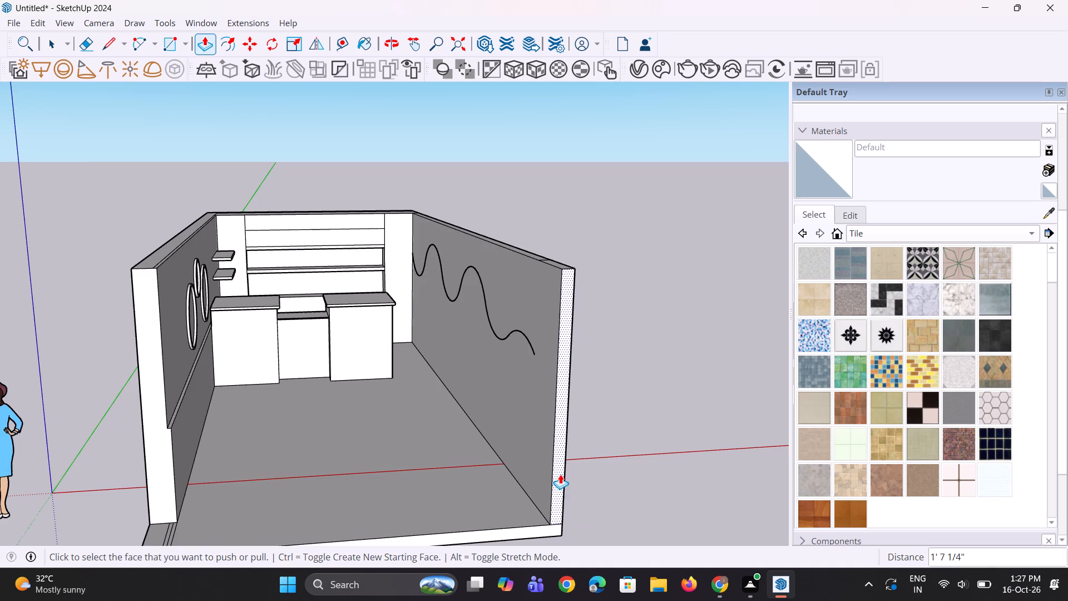
Pull the ring wall's front end face forward to line up with the lengthened wave wall and floor.
scroll(560, 471, "down", 4)
middle_click_drag(293, 500, 264, 493)
double_click(261, 475)
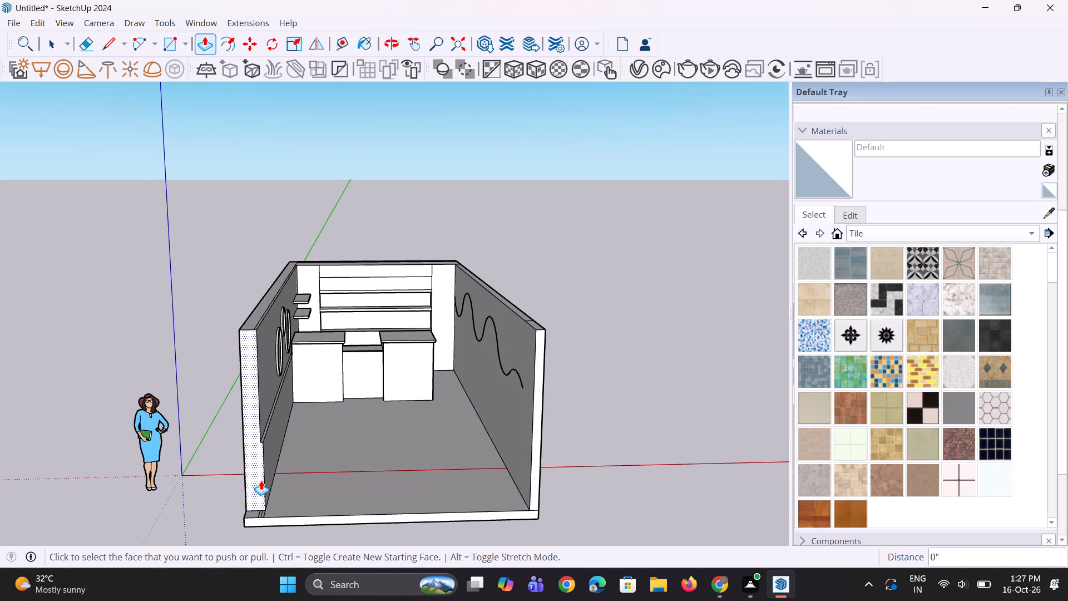
left_click_drag(261, 480, 261, 490)
Align the floor's front face with the side walls' front ends, pushing it in a final 7/16" at the wave wall.
left_click(270, 518)
middle_click(362, 523)
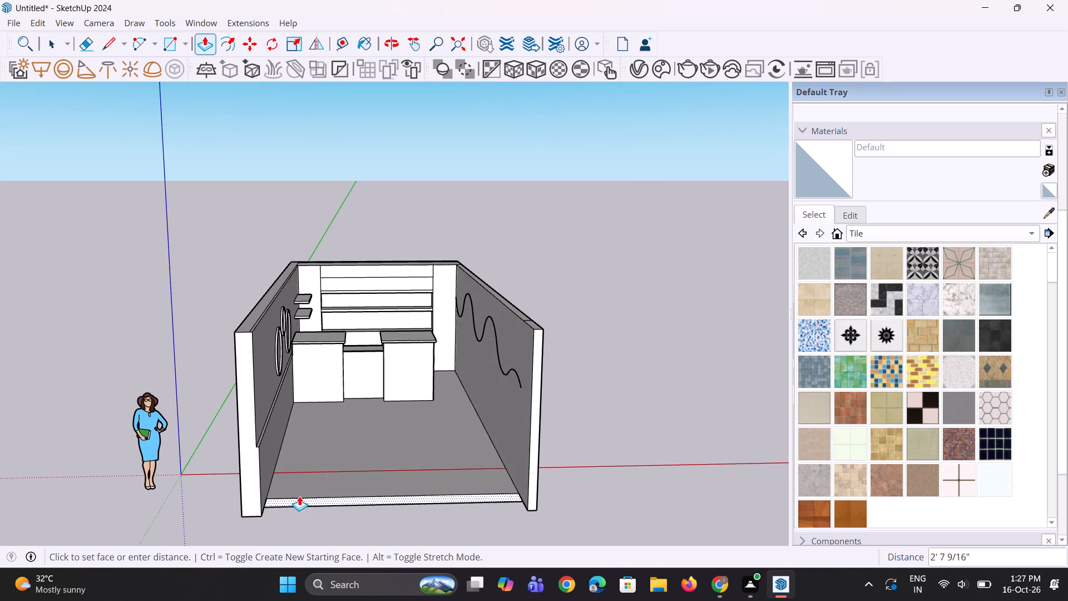
left_click(256, 490)
middle_click_drag(462, 525, 515, 407)
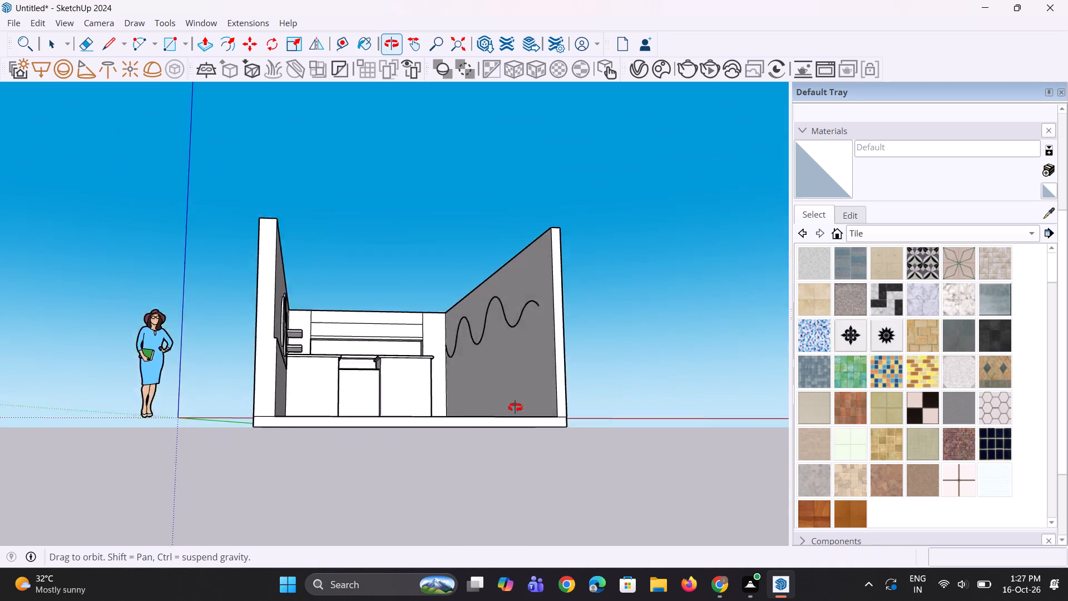
middle_click_drag(515, 407, 546, 395)
left_click(619, 393)
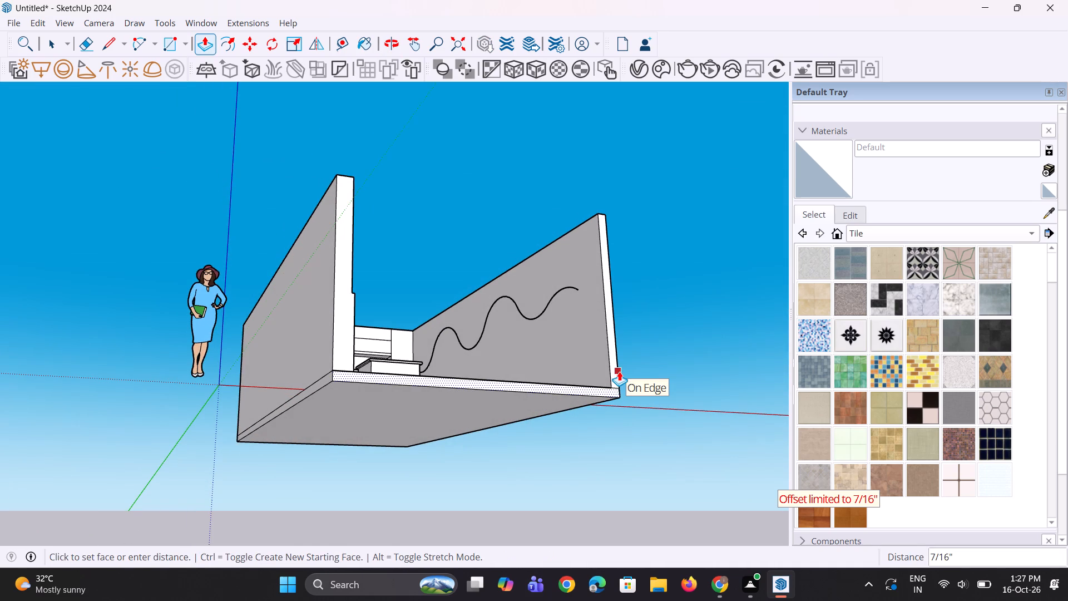
key("Escape")
scroll(606, 392, "up", 2)
left_click(605, 393)
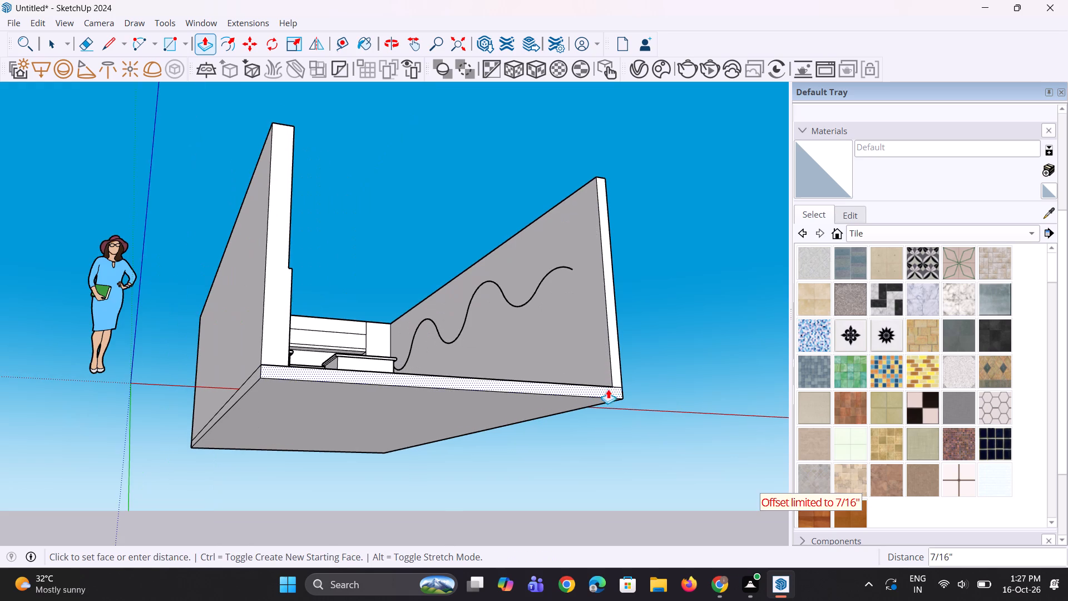
left_click(617, 367)
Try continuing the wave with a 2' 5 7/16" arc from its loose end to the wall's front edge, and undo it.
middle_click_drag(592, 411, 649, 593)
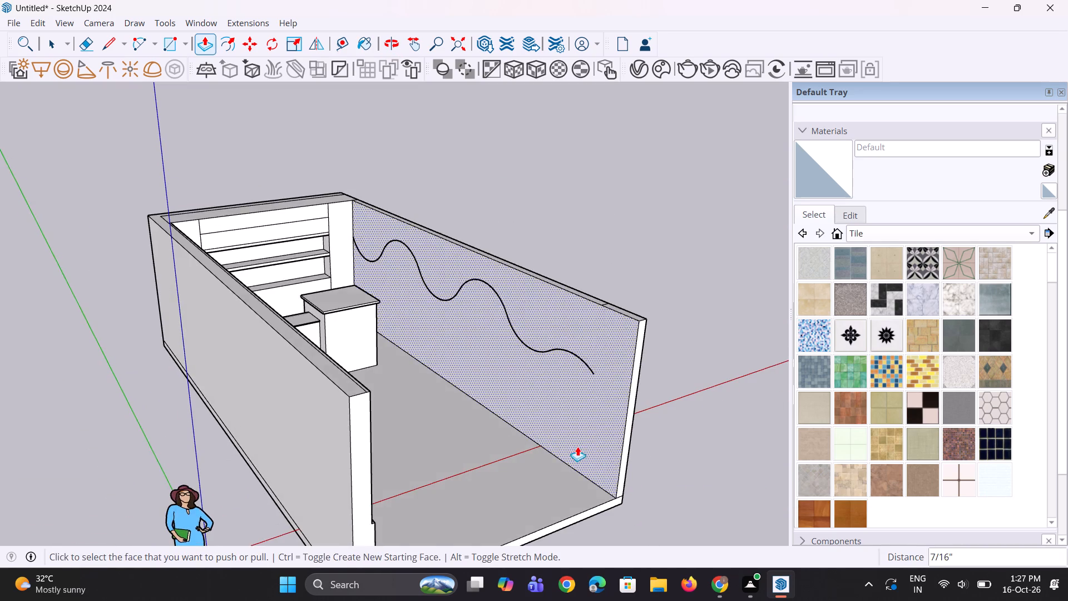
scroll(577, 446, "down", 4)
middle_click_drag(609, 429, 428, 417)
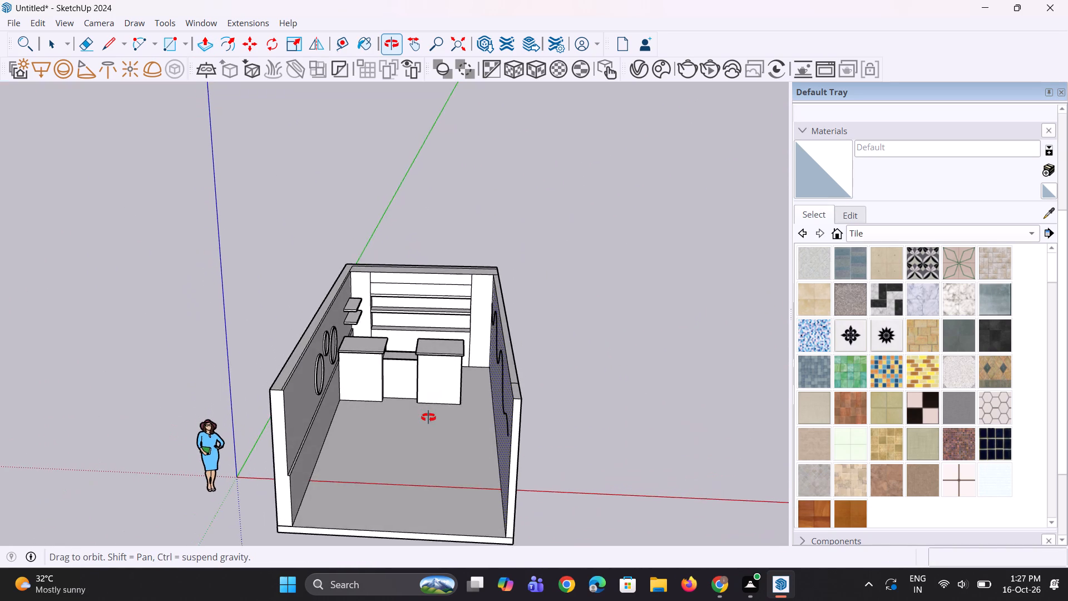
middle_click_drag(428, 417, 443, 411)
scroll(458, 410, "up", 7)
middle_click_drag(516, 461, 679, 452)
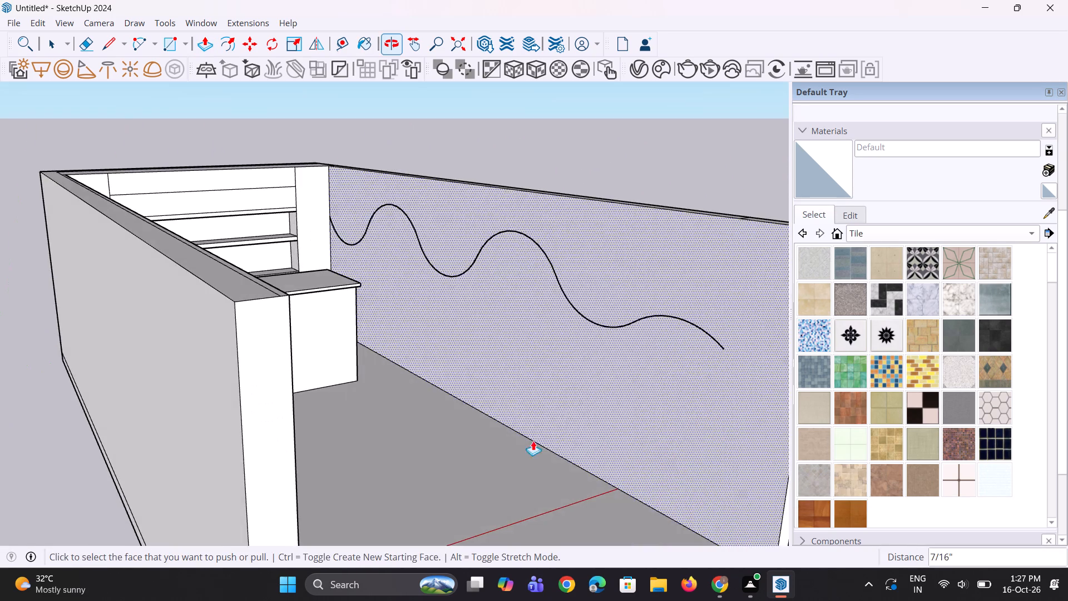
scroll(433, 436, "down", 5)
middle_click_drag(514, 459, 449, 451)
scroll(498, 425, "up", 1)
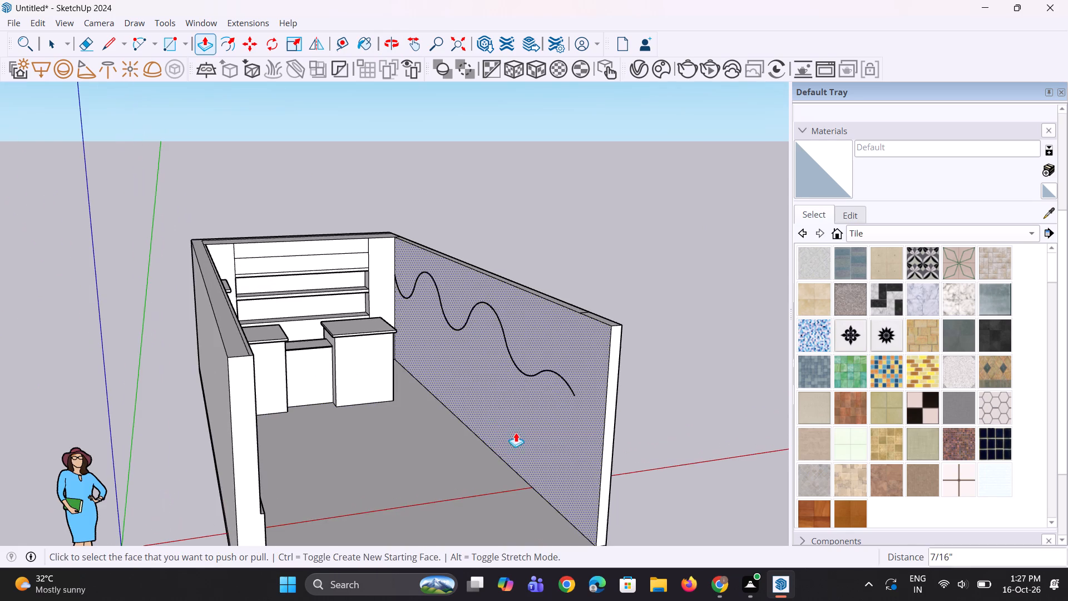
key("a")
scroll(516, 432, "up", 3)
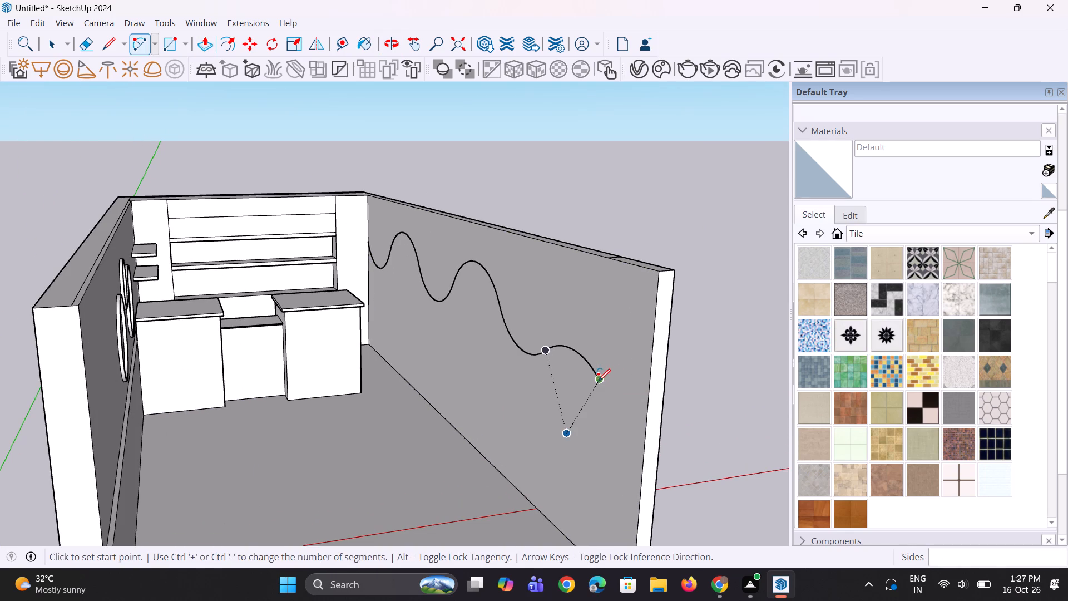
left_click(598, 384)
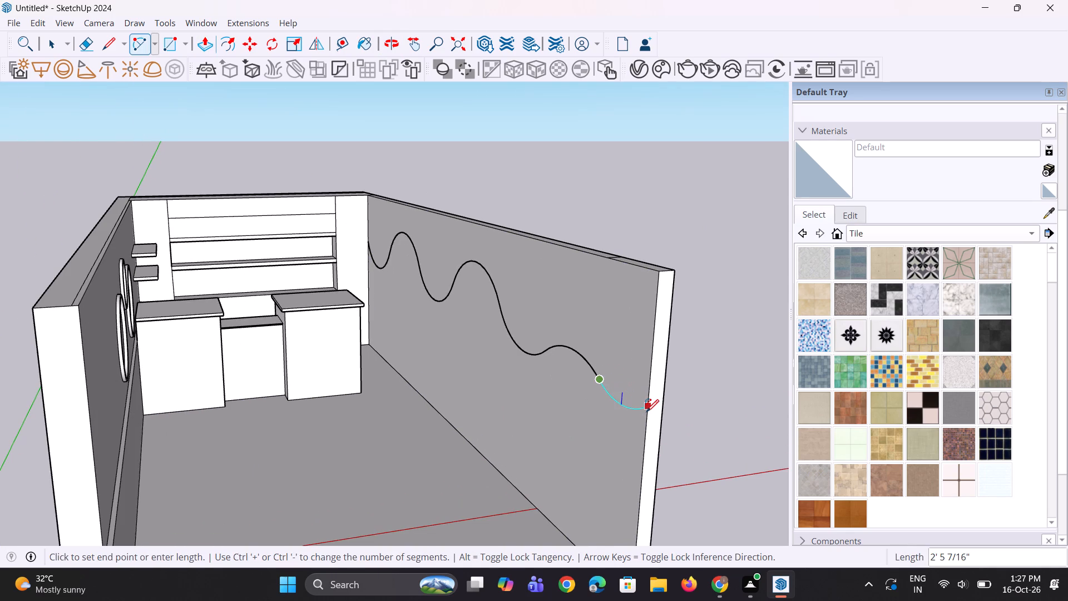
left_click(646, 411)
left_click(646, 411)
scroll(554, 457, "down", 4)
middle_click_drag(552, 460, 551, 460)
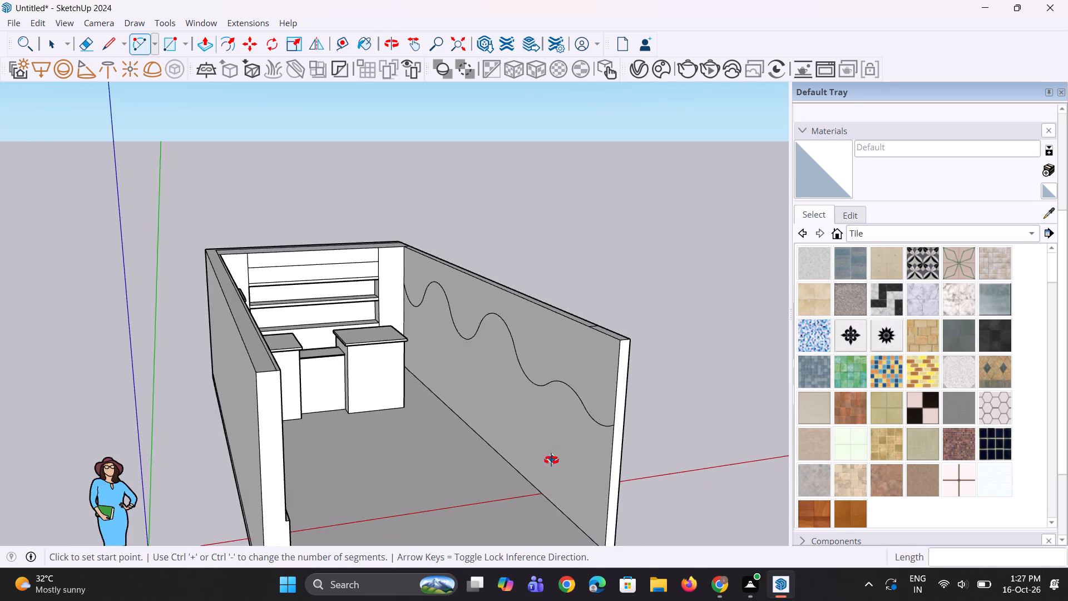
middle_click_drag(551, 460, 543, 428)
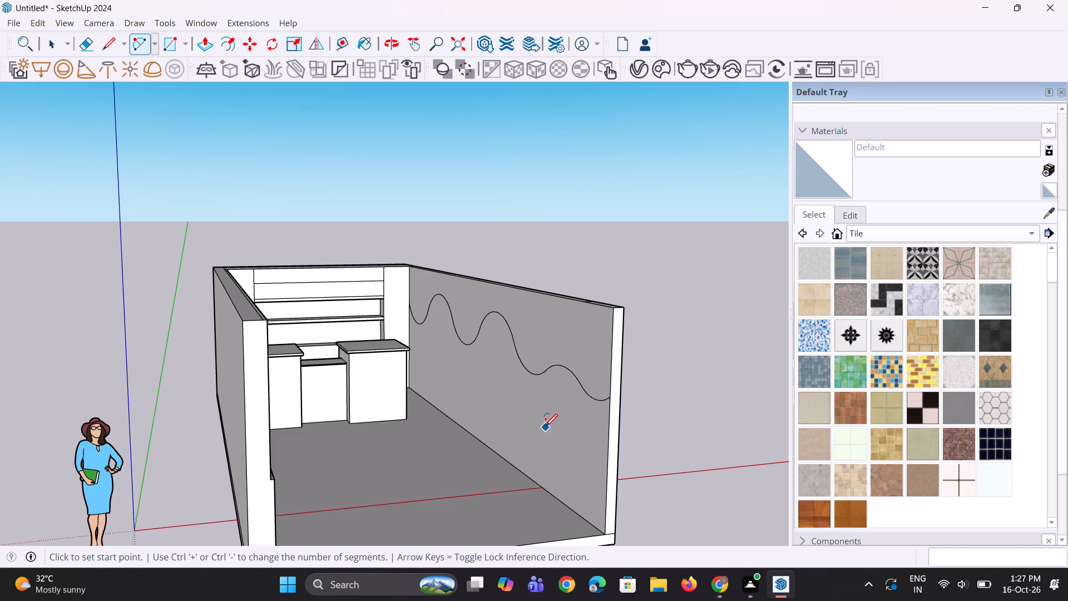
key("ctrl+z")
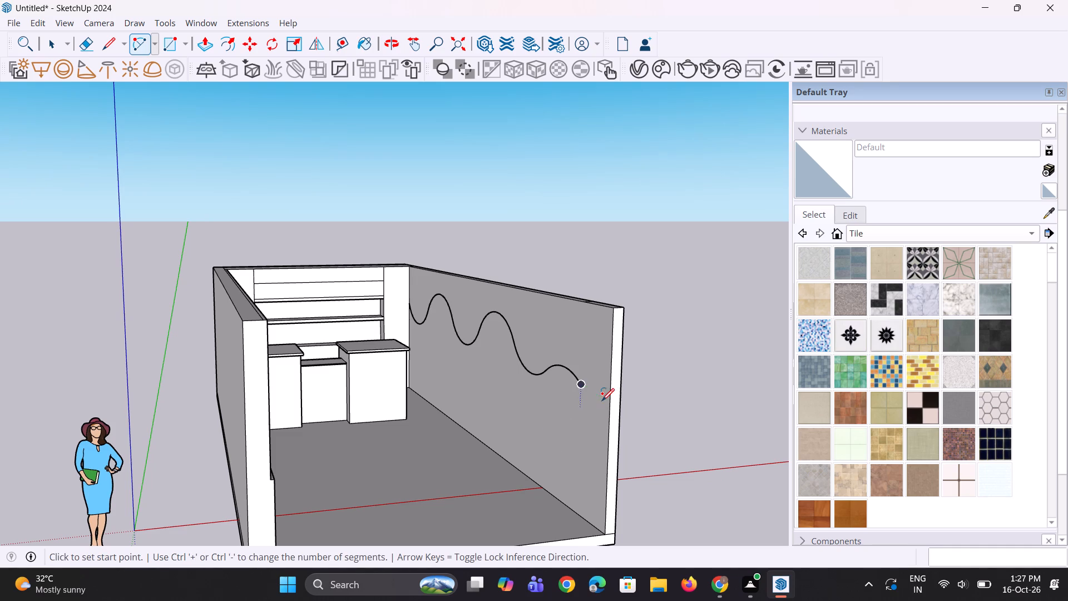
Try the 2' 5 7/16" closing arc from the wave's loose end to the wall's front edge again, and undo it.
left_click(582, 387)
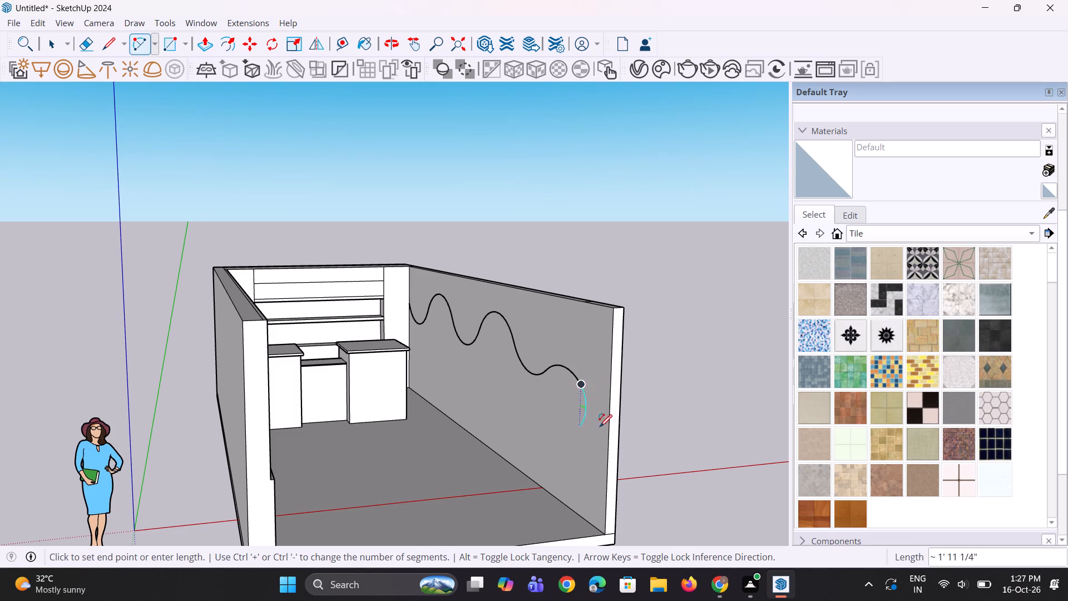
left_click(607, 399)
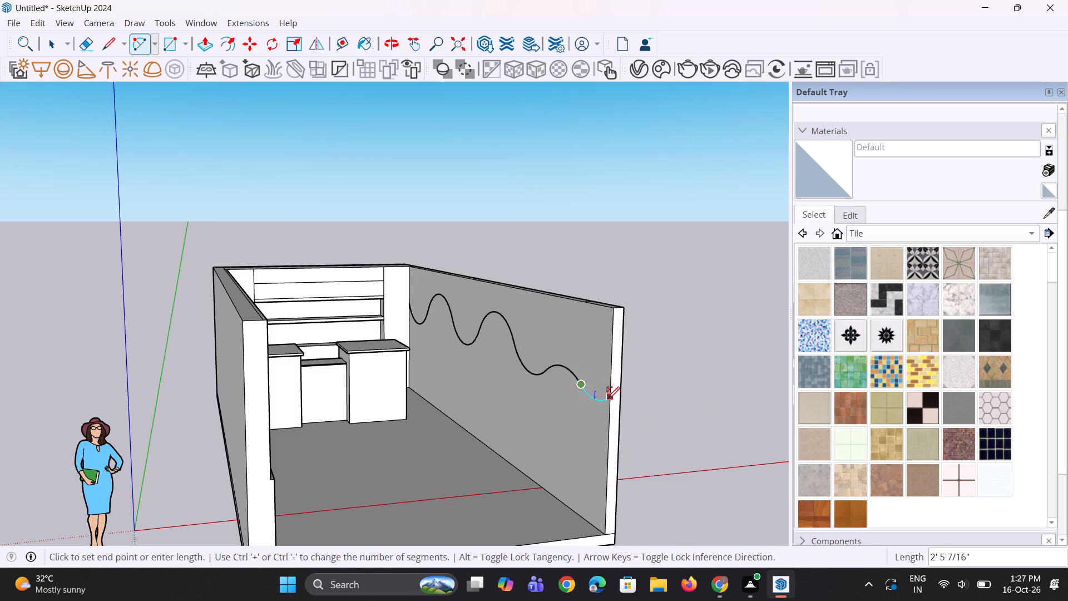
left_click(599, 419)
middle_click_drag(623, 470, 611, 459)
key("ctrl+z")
Examine the wave curve and its loose front end on the side wall up close.
scroll(590, 386, "up", 3)
scroll(513, 414, "up", 1)
middle_click_drag(512, 422, 585, 418)
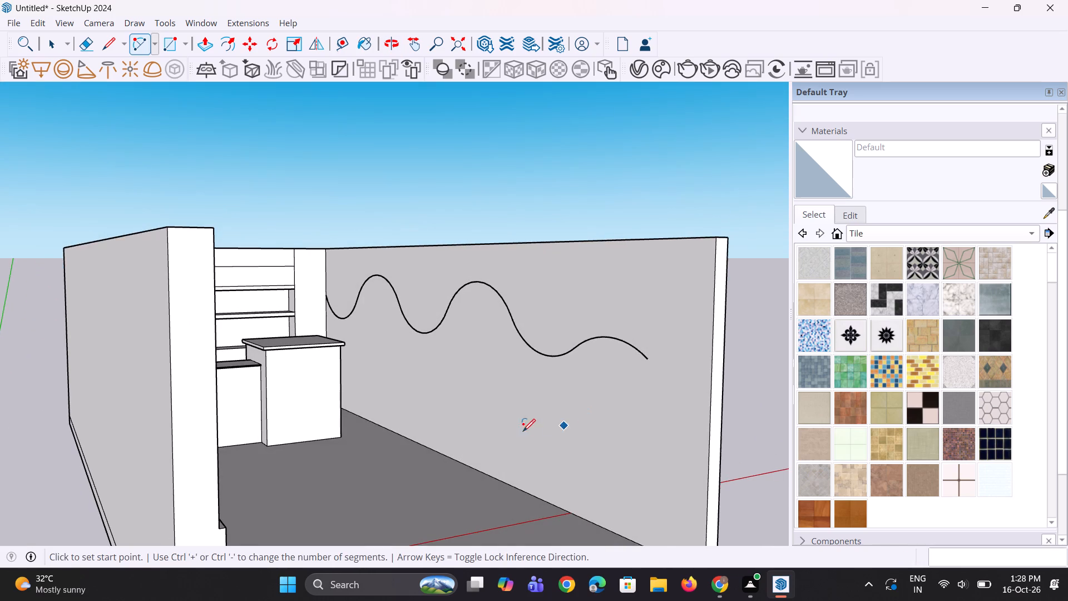
scroll(509, 435, "down", 4)
scroll(528, 379, "up", 4)
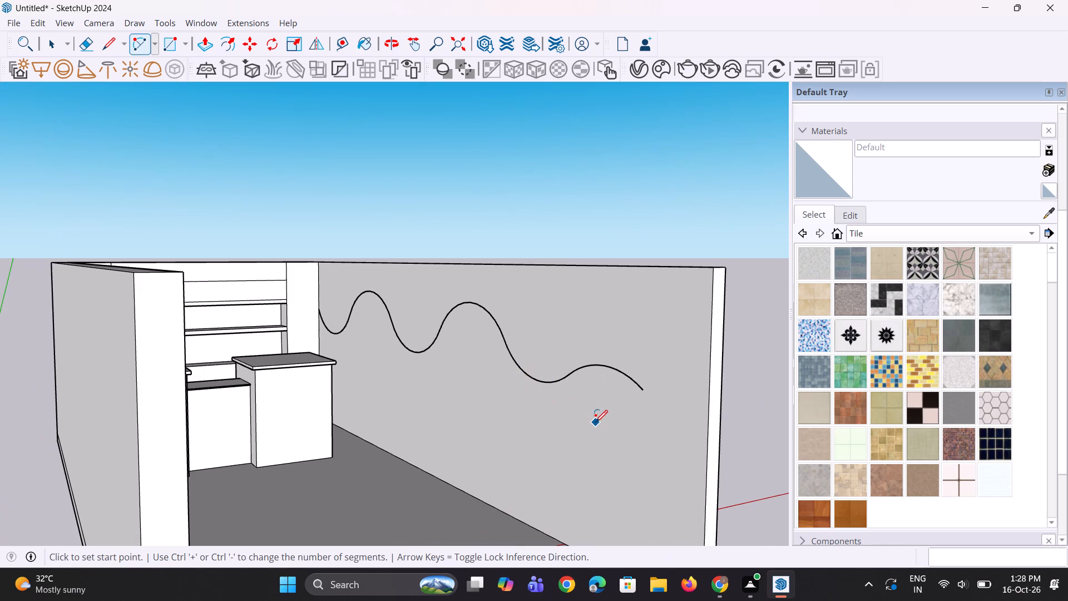
scroll(629, 408, "up", 1)
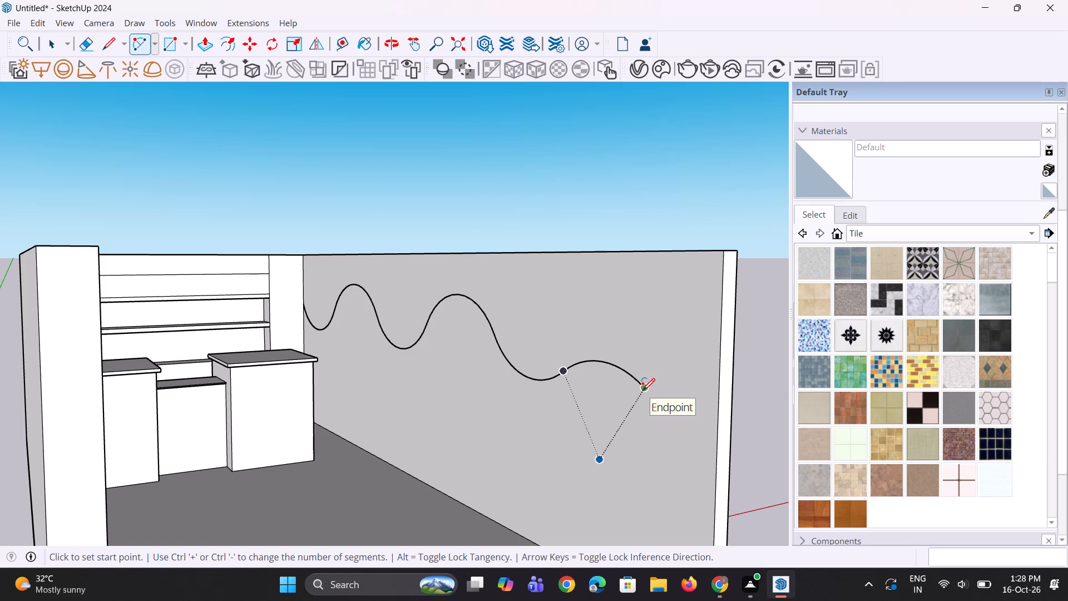
key("space")
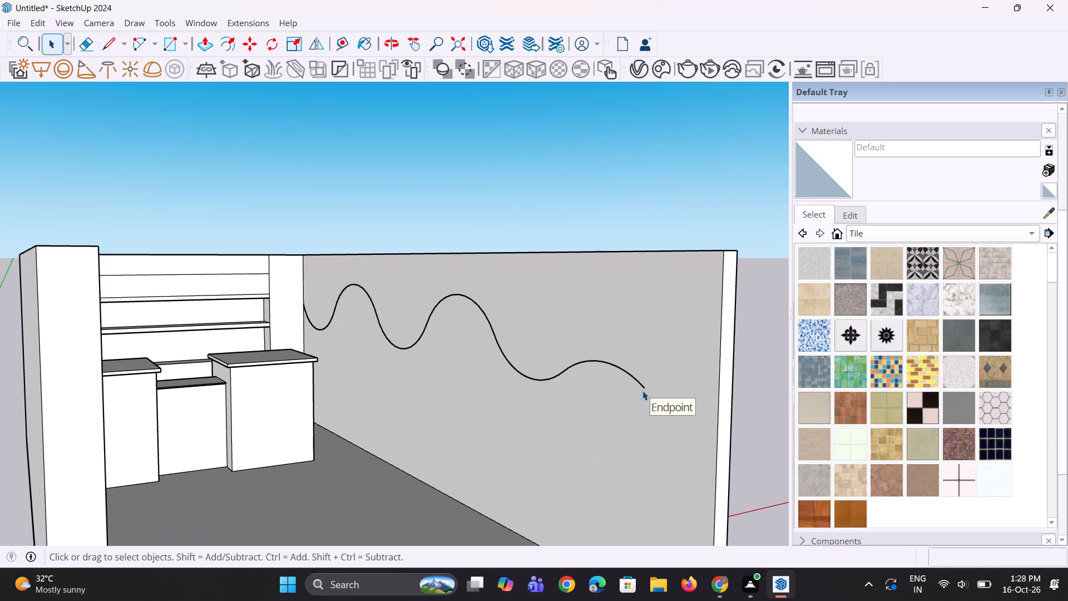
Erase the last two arcs at the wave's loose front end on the side wall.
type("e")
left_click(643, 387)
scroll(522, 427, "down", 3)
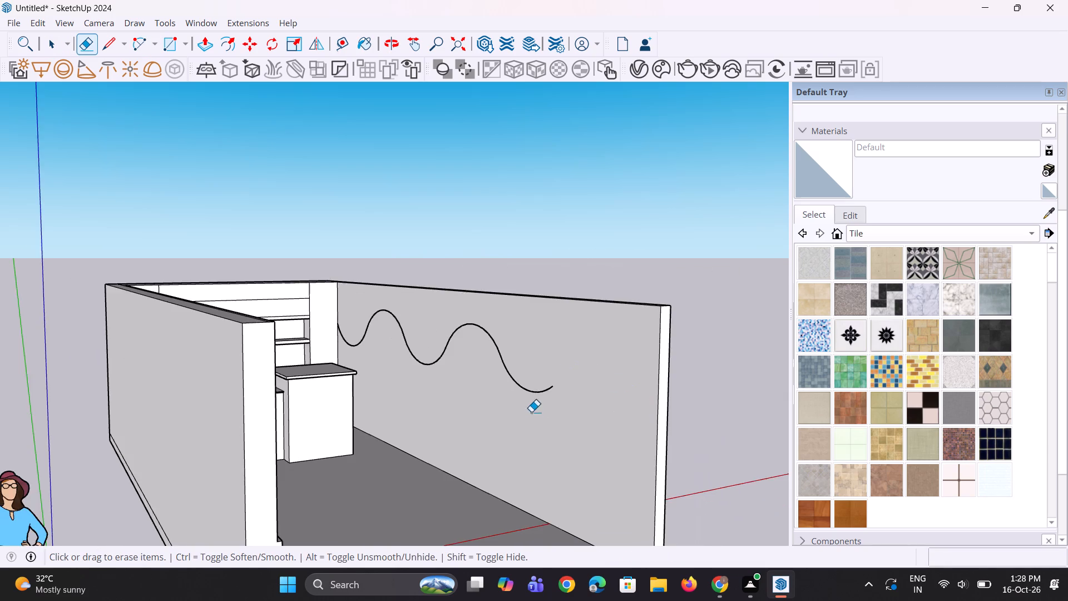
scroll(544, 395, "up", 5)
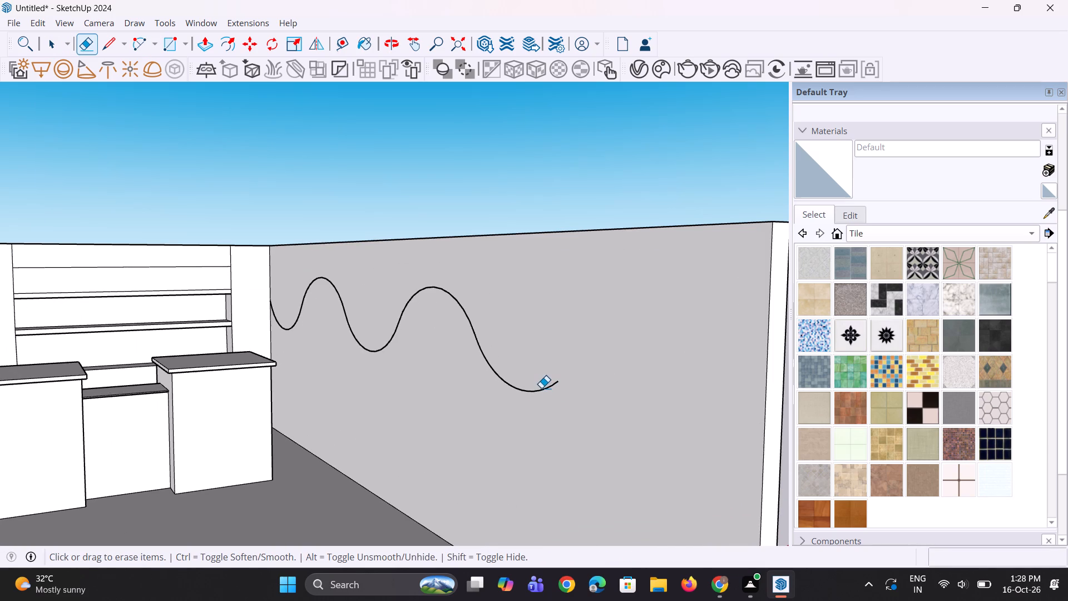
left_click(546, 391)
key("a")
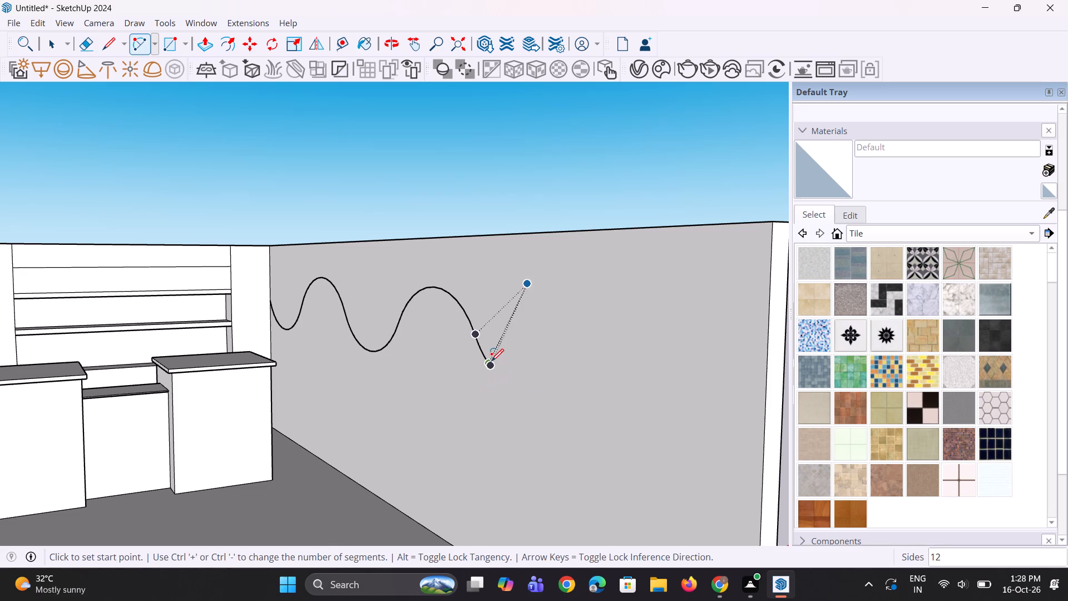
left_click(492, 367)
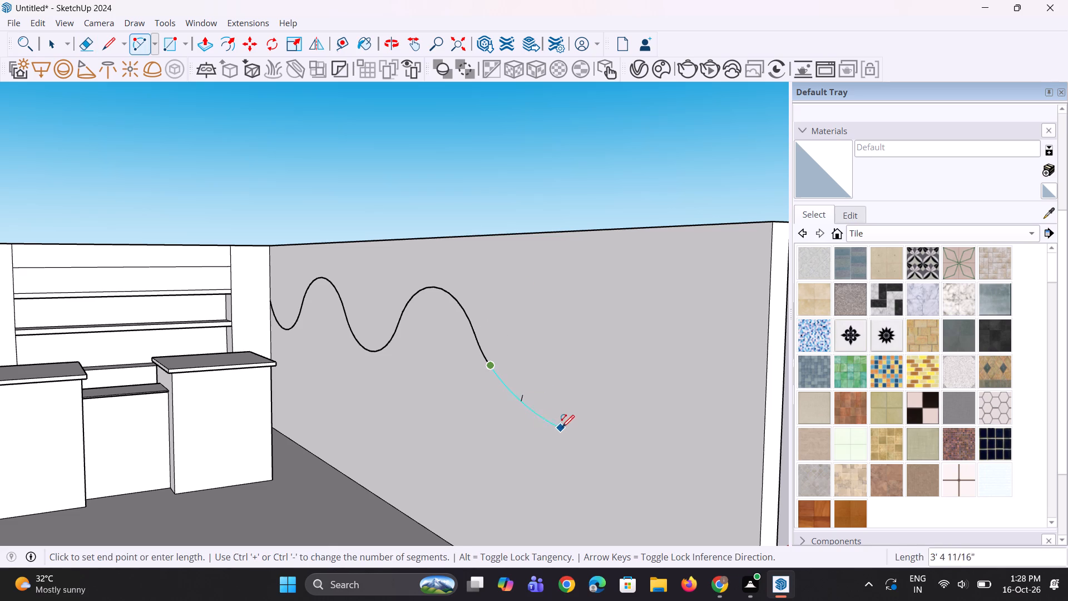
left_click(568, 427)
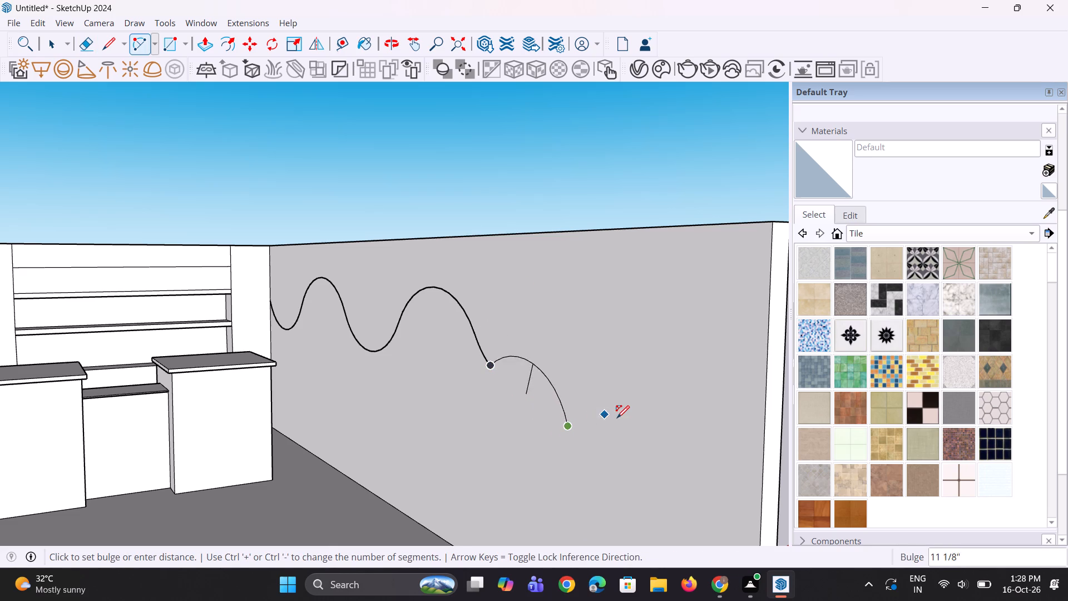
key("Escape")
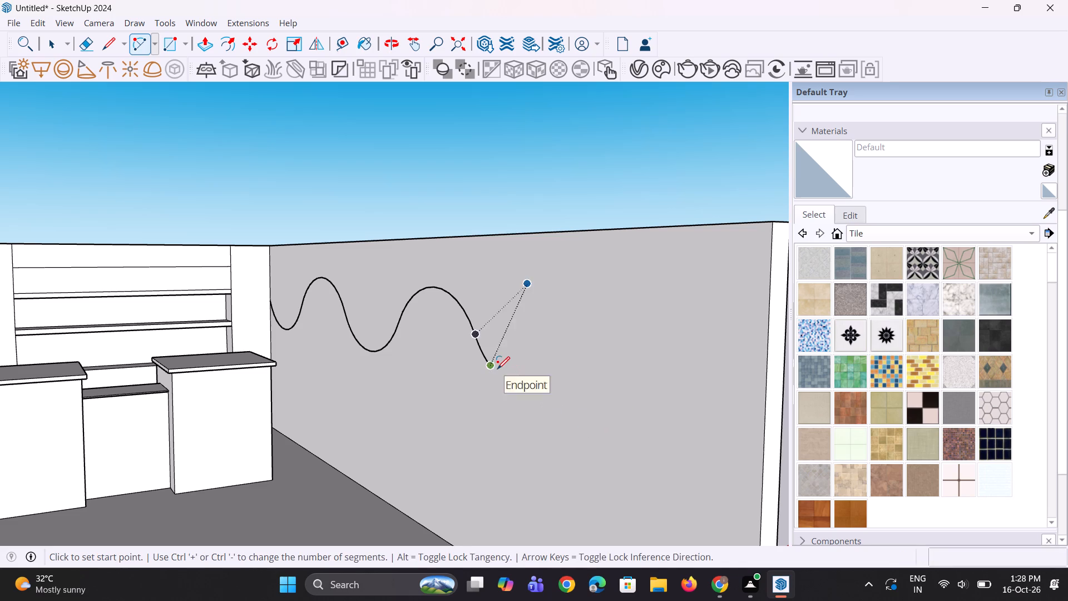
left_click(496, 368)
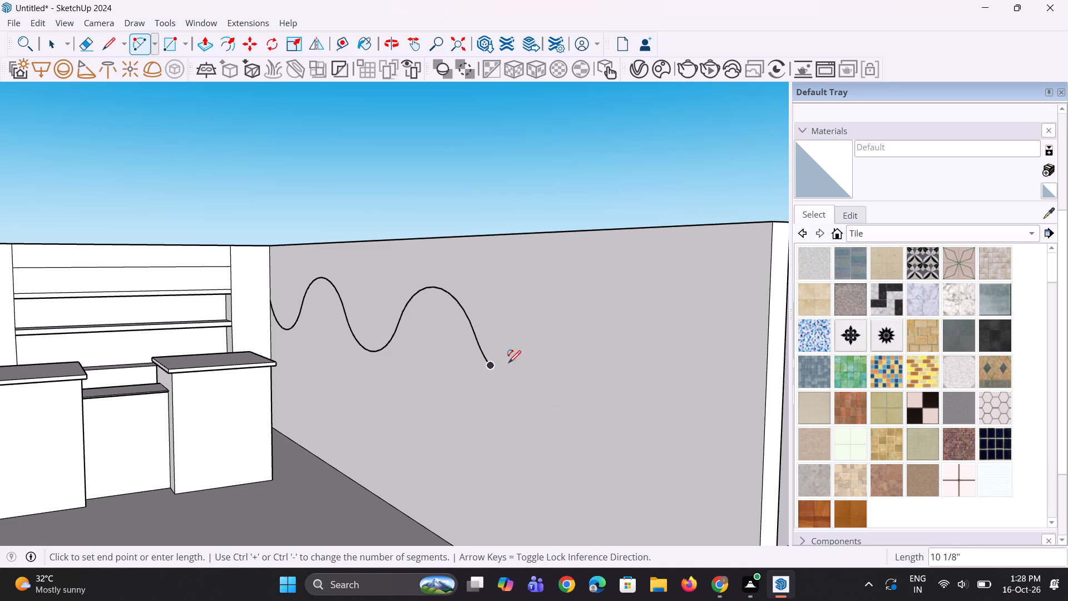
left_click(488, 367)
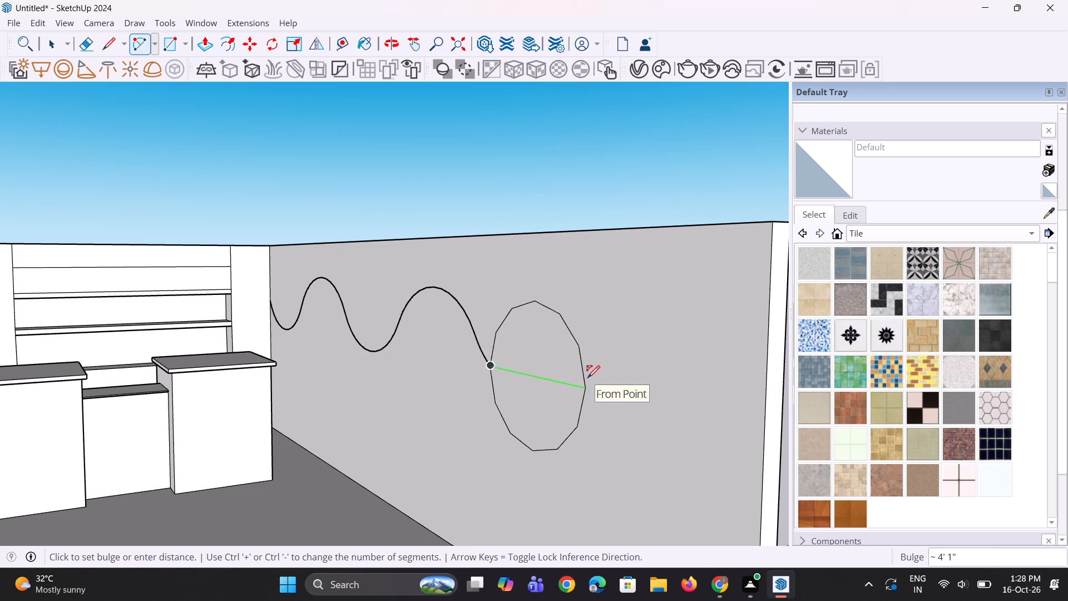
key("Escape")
Draw a downward-bulging arc about 4' long with a bulge of about 12" from the wave's loose end.
key("a")
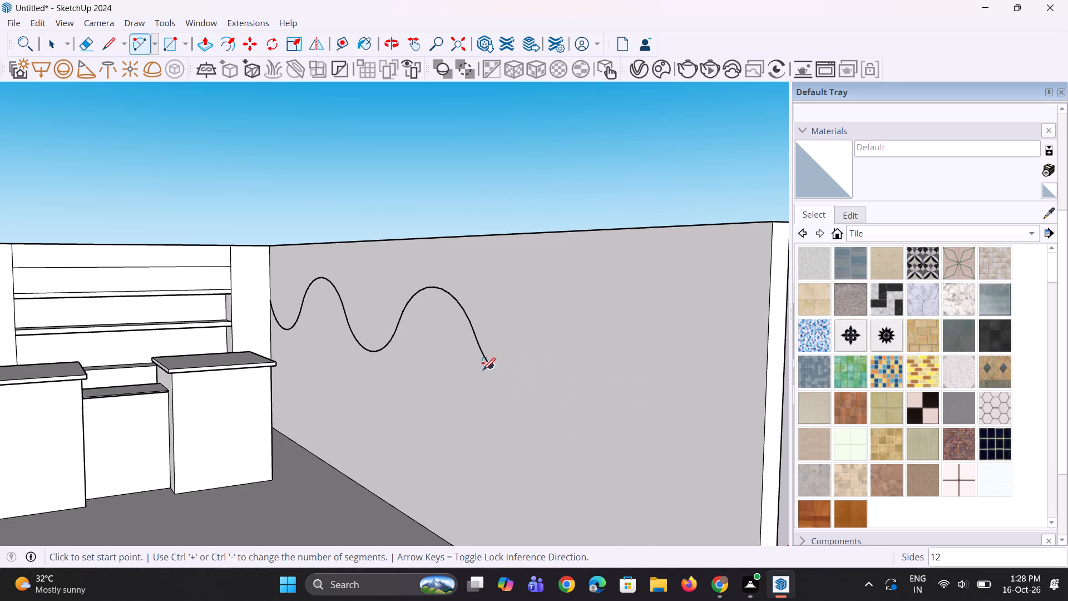
left_click(491, 368)
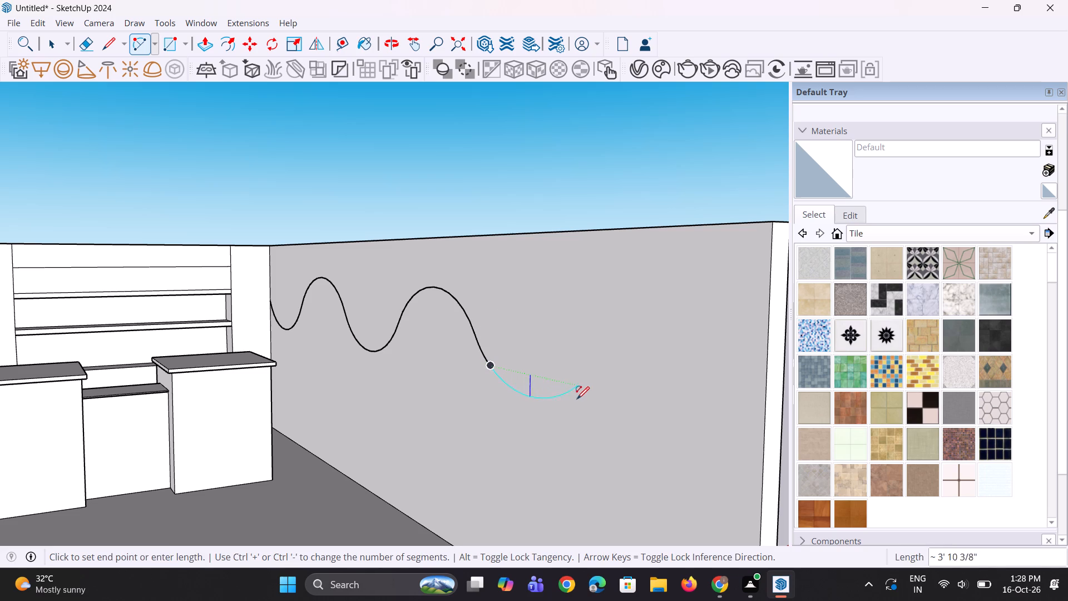
left_click(584, 401)
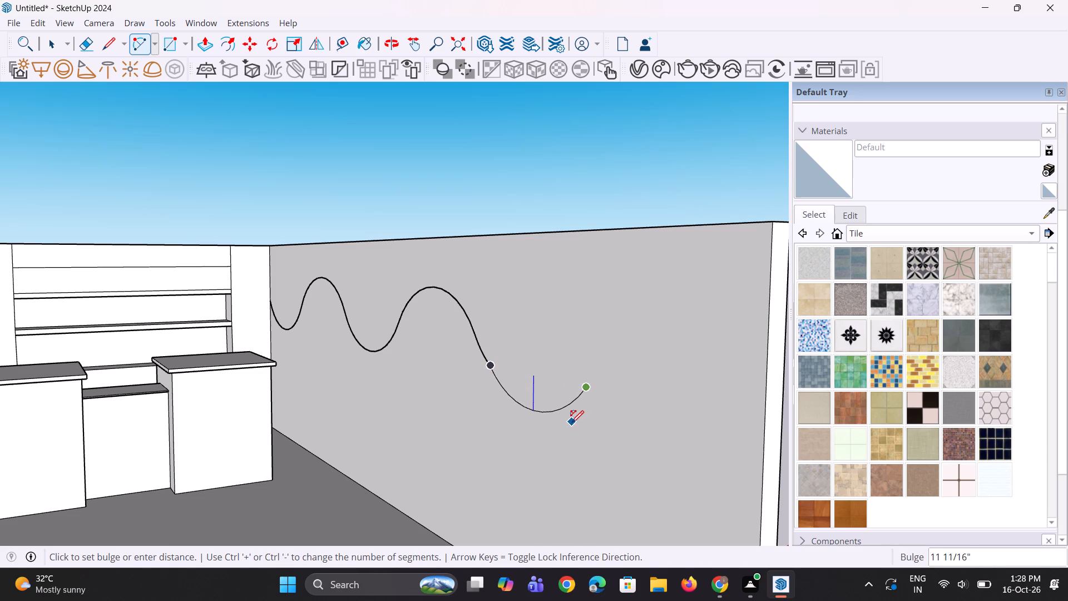
left_click(570, 423)
Complete the wave with an upward arc about 3' 2" long and a closing arc about 1' 9" long to the wall's front edge.
scroll(544, 441, "up", 2)
scroll(533, 464, "down", 4)
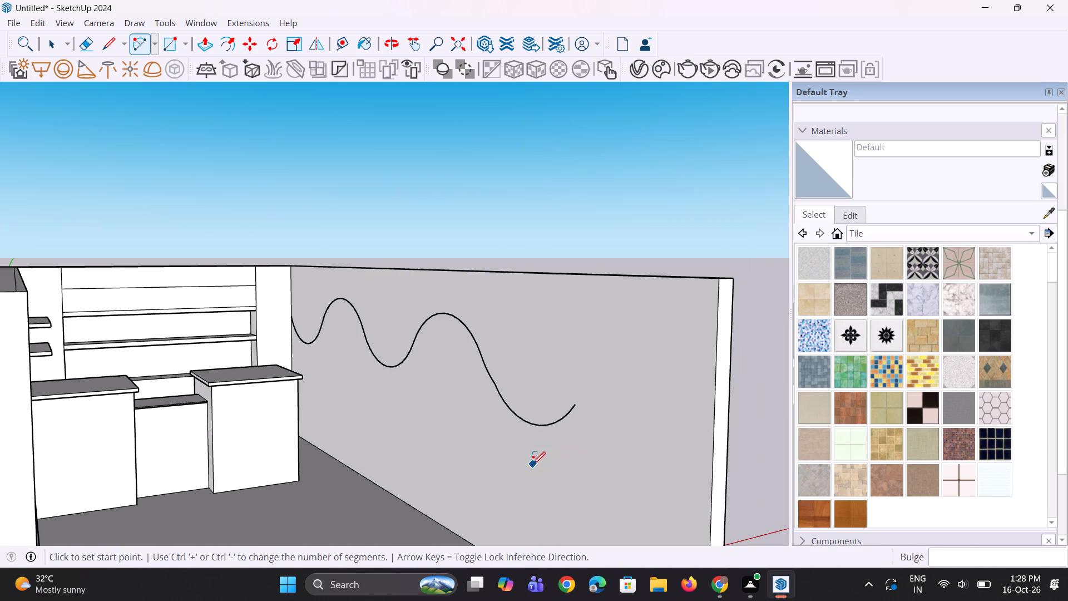
middle_click_drag(533, 464, 531, 426)
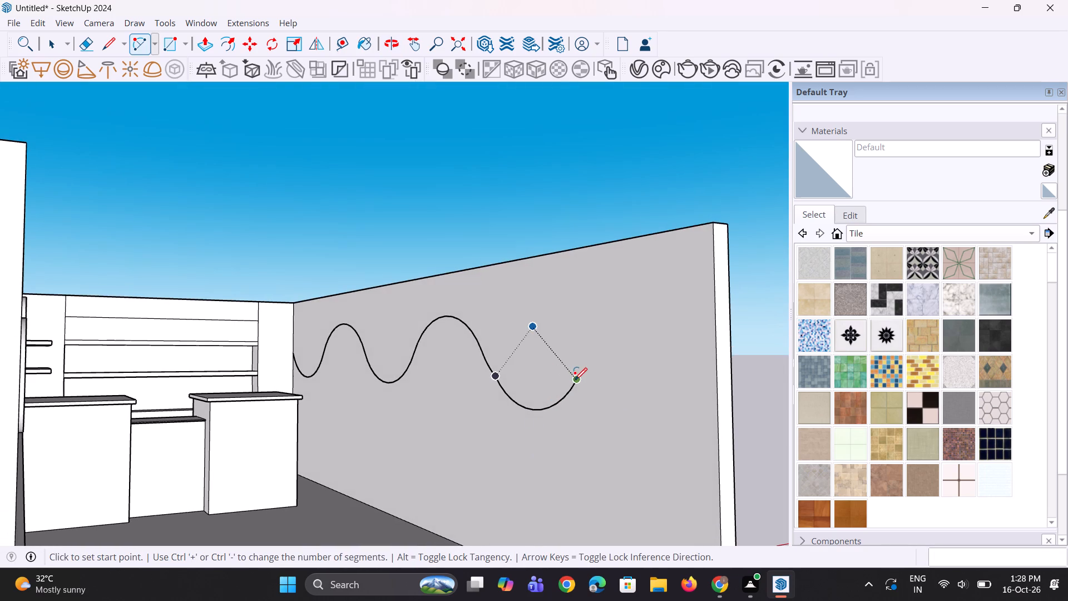
left_click(575, 380)
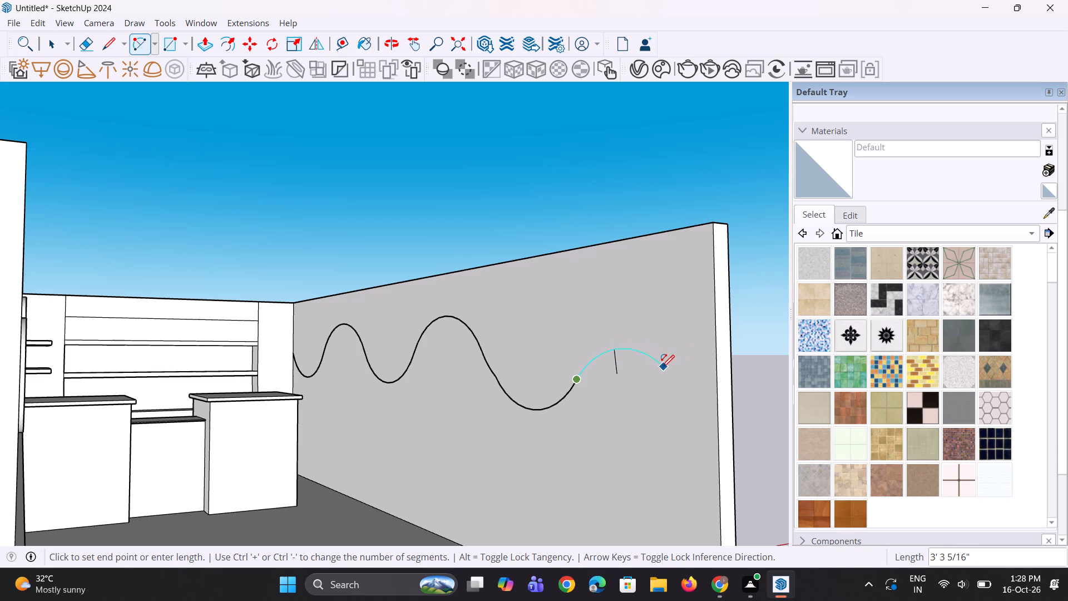
left_click(661, 367)
left_click(661, 367)
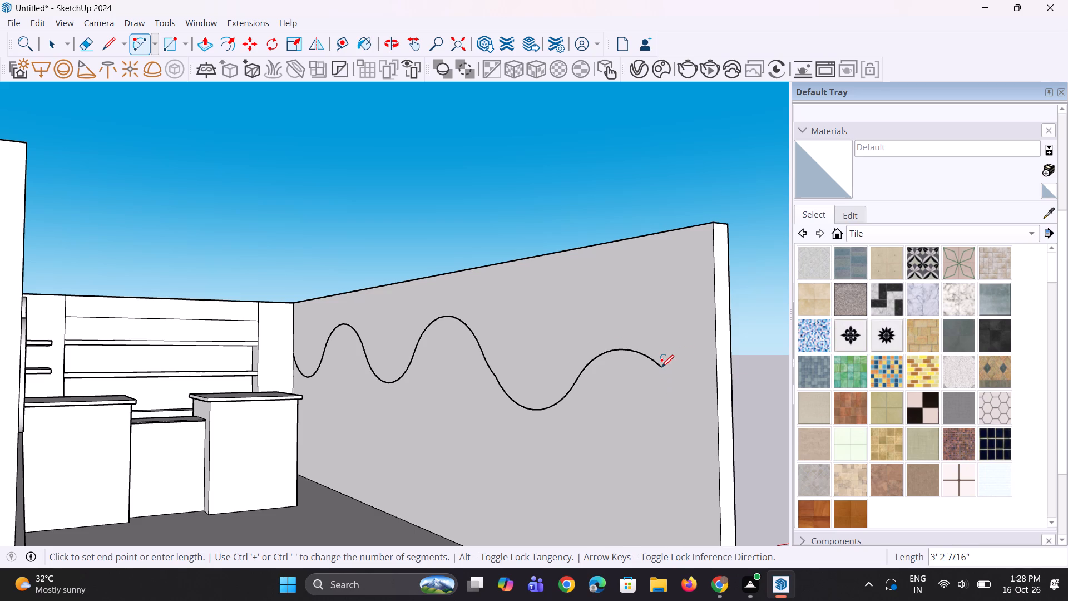
left_click(661, 367)
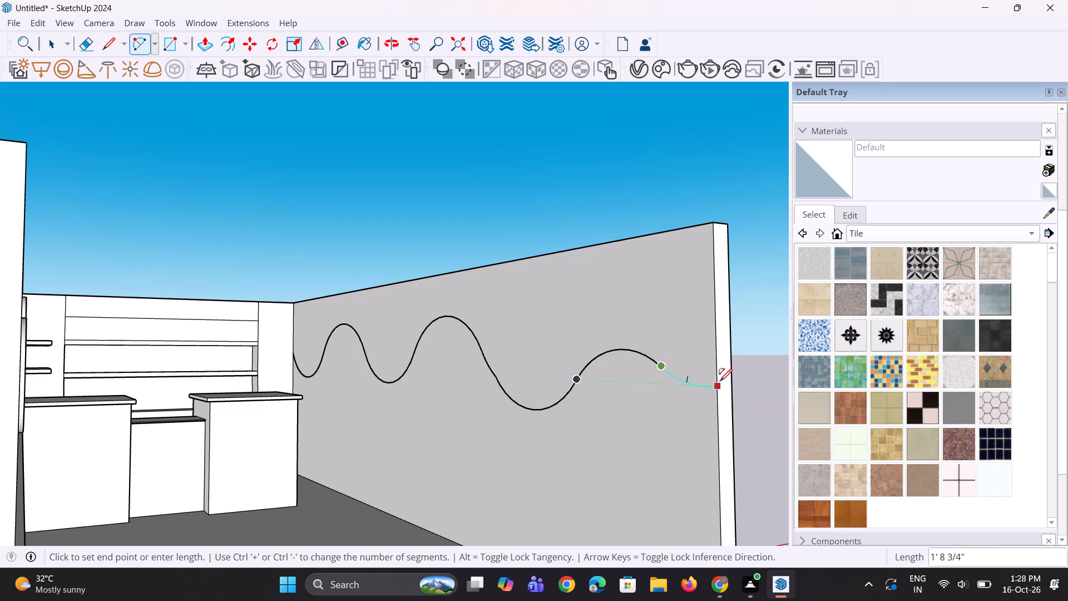
double_click(720, 381)
scroll(578, 472, "down", 4)
middle_click_drag(578, 472, 555, 463)
type("b")
key("space")
key("space")
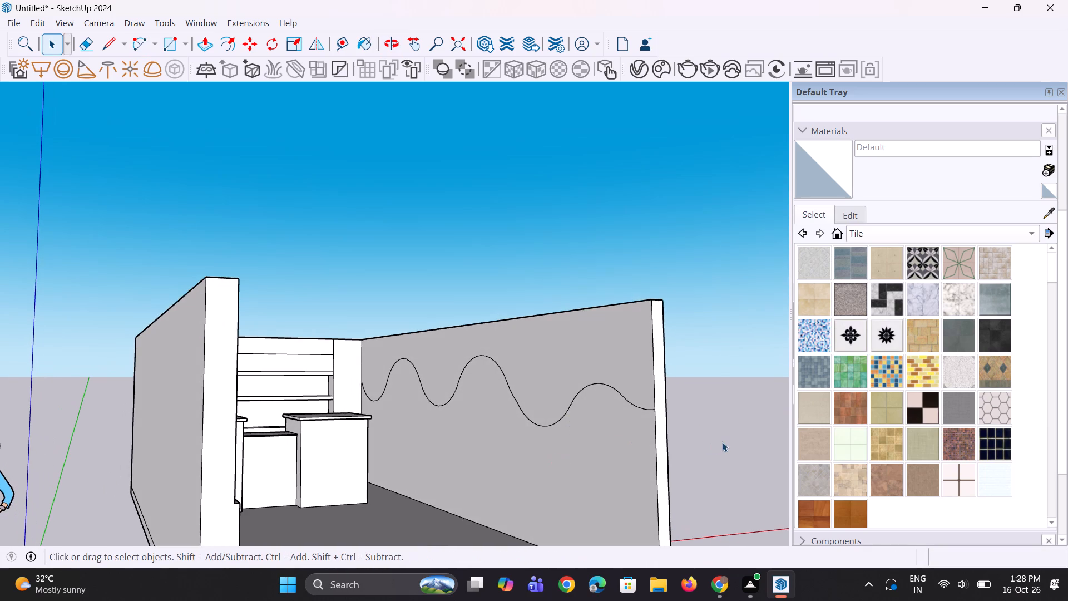
left_click(722, 442)
Pull the wall face above the wave out into the room by about 2 3/4", and slightly further in a second pull.
key("p")
left_click(624, 362)
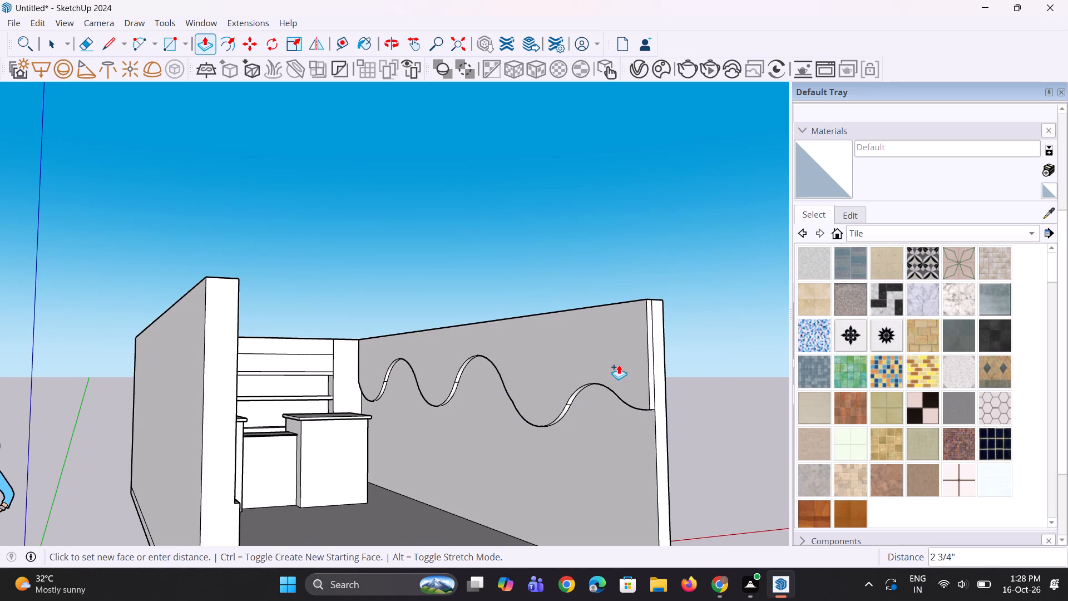
left_click(619, 364)
middle_click_drag(619, 449, 596, 353)
scroll(566, 347, "up", 5)
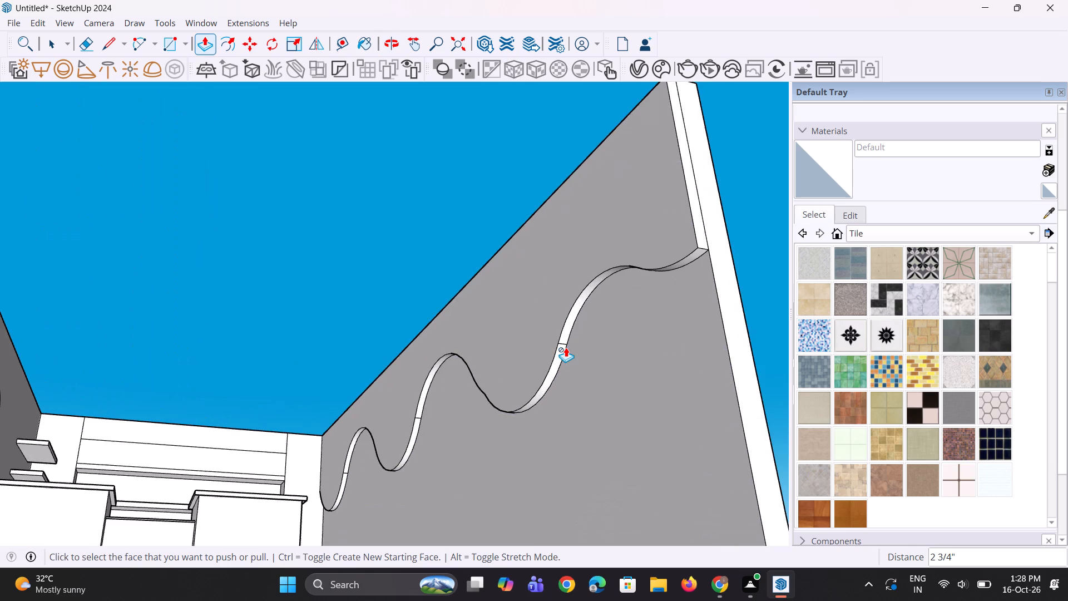
left_click(544, 352)
left_click(538, 349)
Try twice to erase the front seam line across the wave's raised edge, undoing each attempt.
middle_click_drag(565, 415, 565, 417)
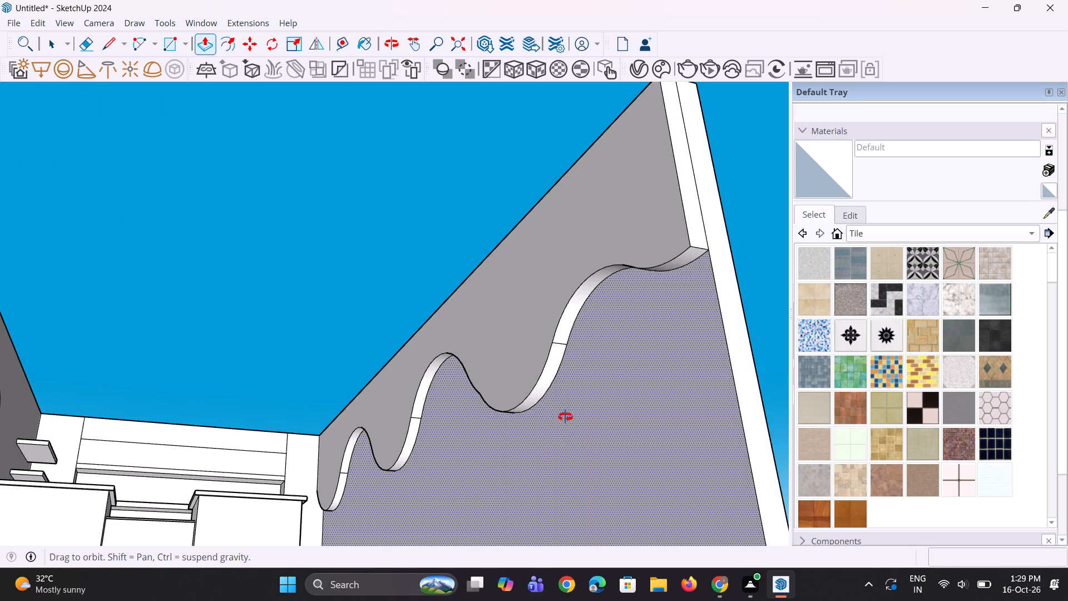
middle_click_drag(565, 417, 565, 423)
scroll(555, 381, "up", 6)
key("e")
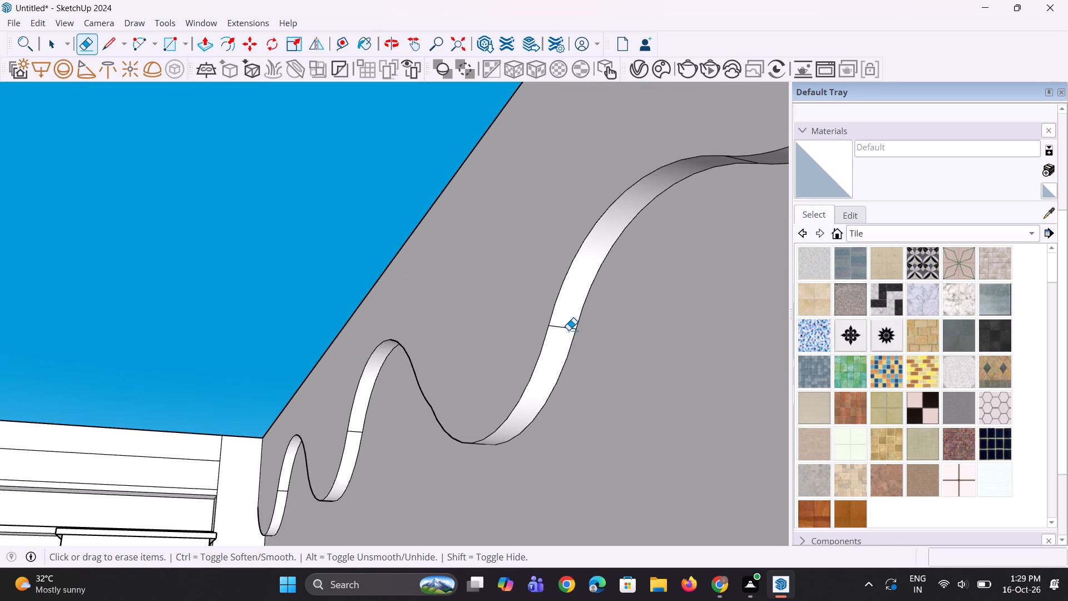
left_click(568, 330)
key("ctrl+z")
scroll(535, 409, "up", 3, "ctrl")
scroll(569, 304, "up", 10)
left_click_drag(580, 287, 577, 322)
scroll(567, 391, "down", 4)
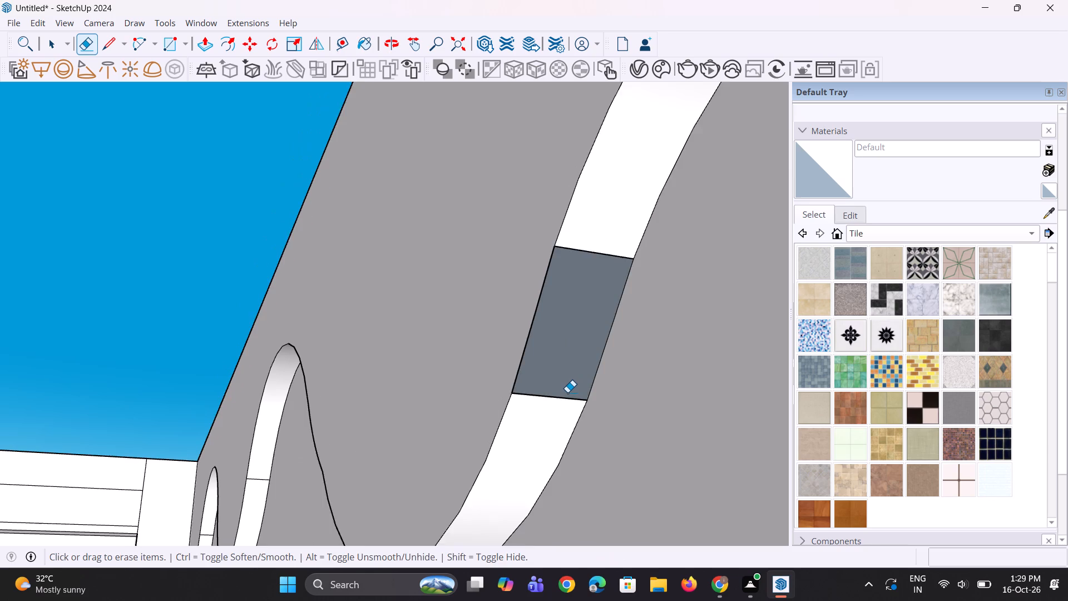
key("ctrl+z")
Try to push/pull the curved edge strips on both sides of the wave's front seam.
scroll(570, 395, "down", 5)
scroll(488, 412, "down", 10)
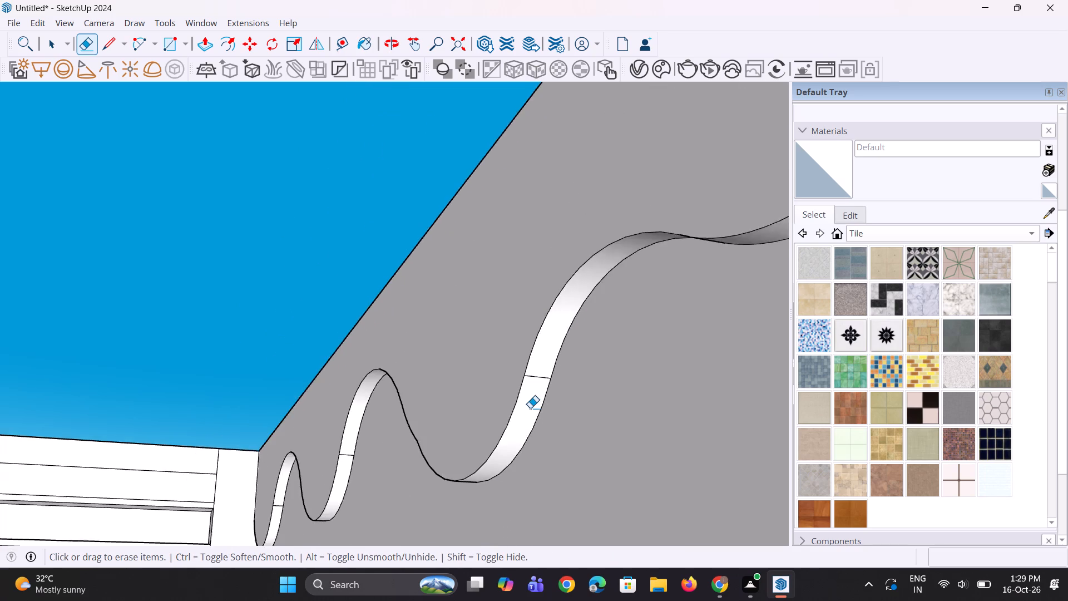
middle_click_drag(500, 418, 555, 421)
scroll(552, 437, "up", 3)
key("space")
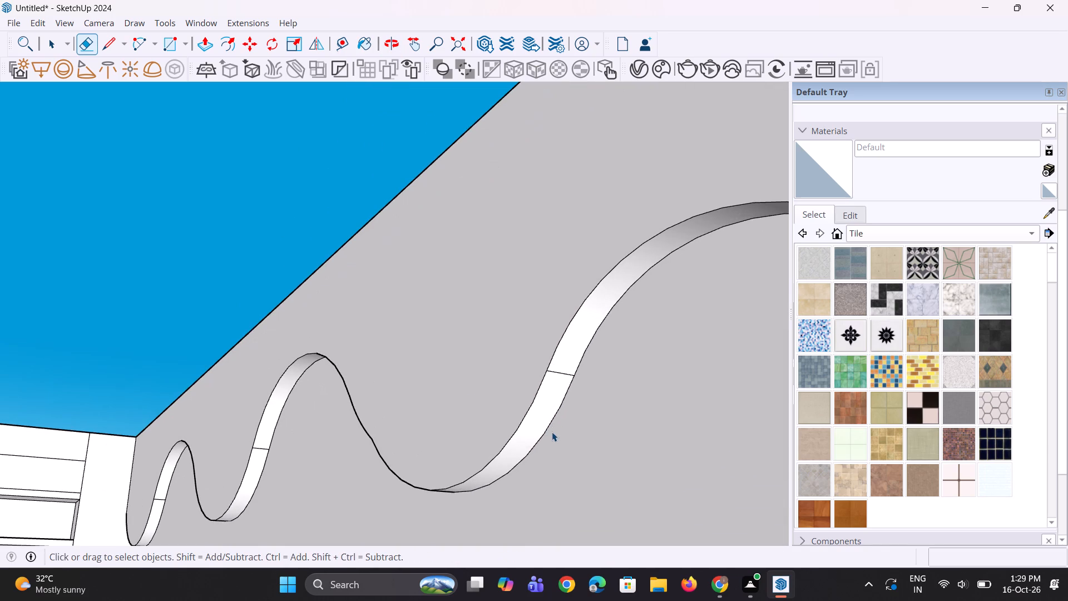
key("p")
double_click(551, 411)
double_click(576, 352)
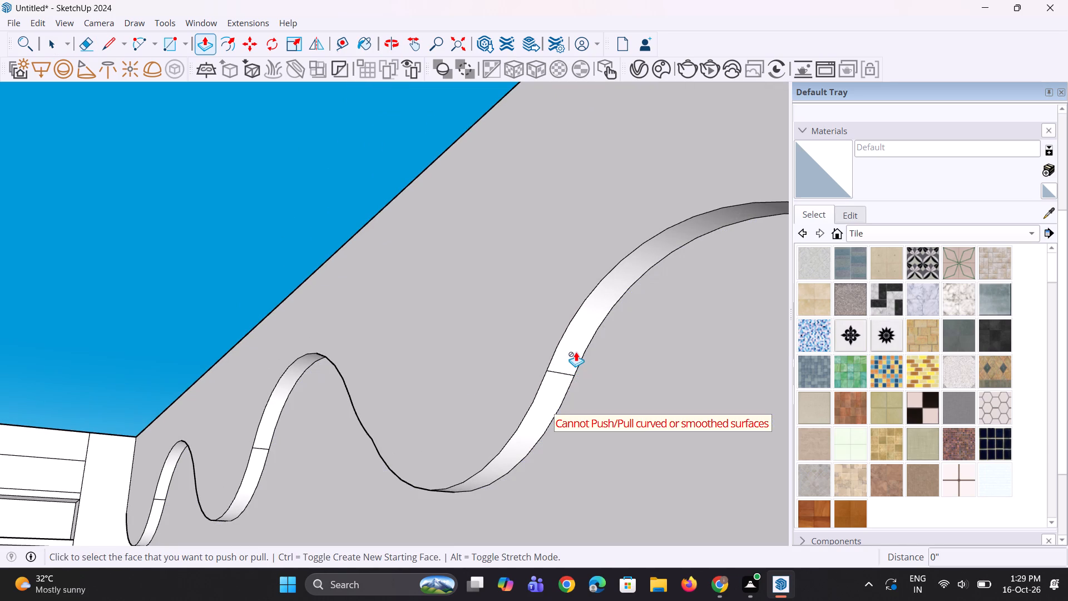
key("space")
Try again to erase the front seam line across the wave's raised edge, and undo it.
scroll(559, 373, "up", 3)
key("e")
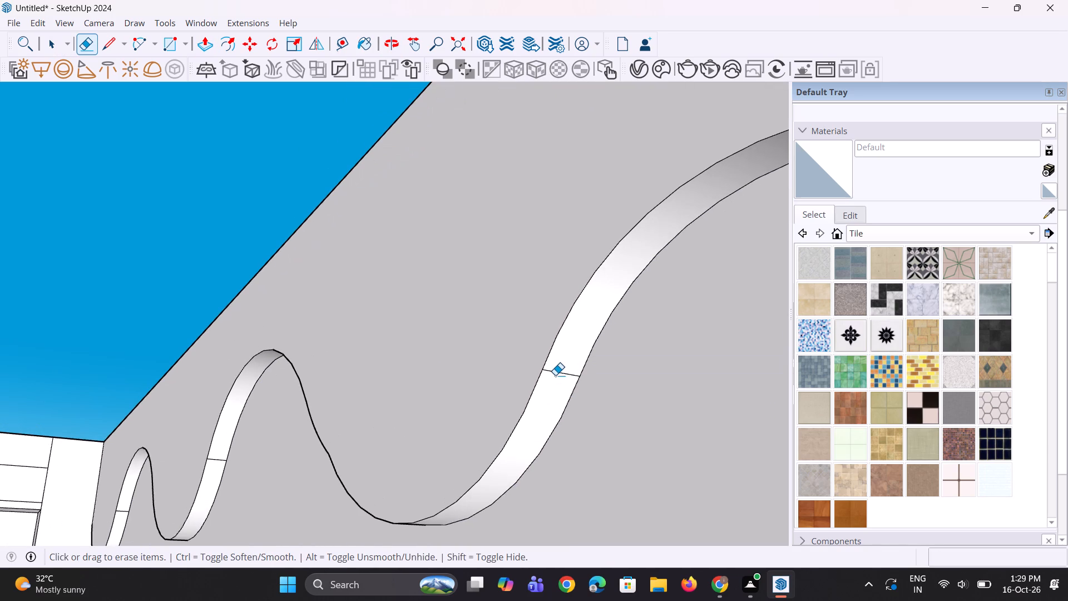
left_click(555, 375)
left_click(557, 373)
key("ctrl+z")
Erase the front seam line and the adjacent middle one across the wave's raised edge.
scroll(541, 436, "down", 4)
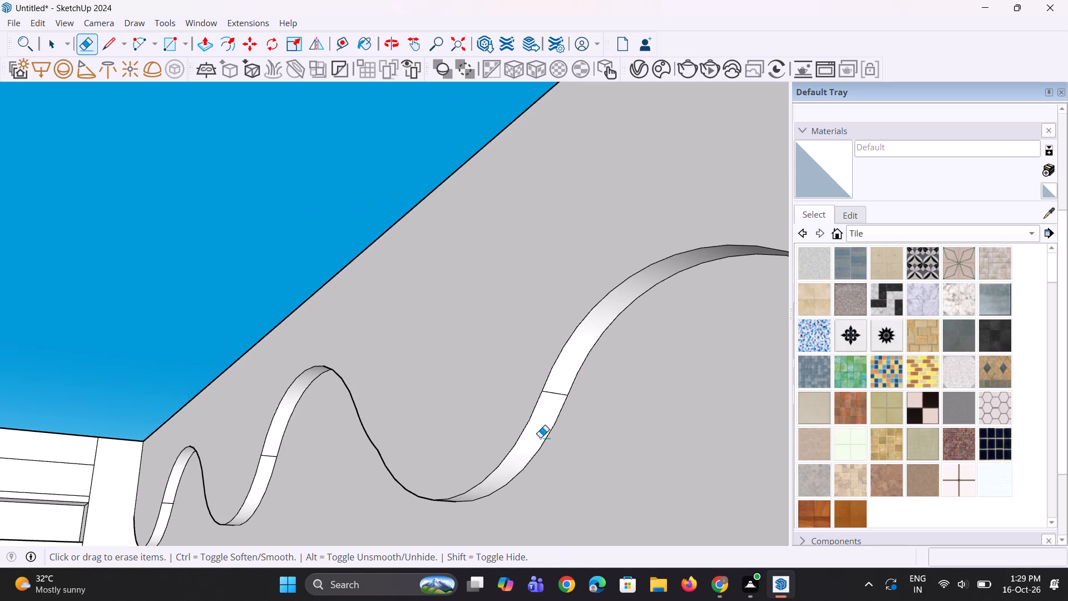
scroll(262, 477, "up", 12)
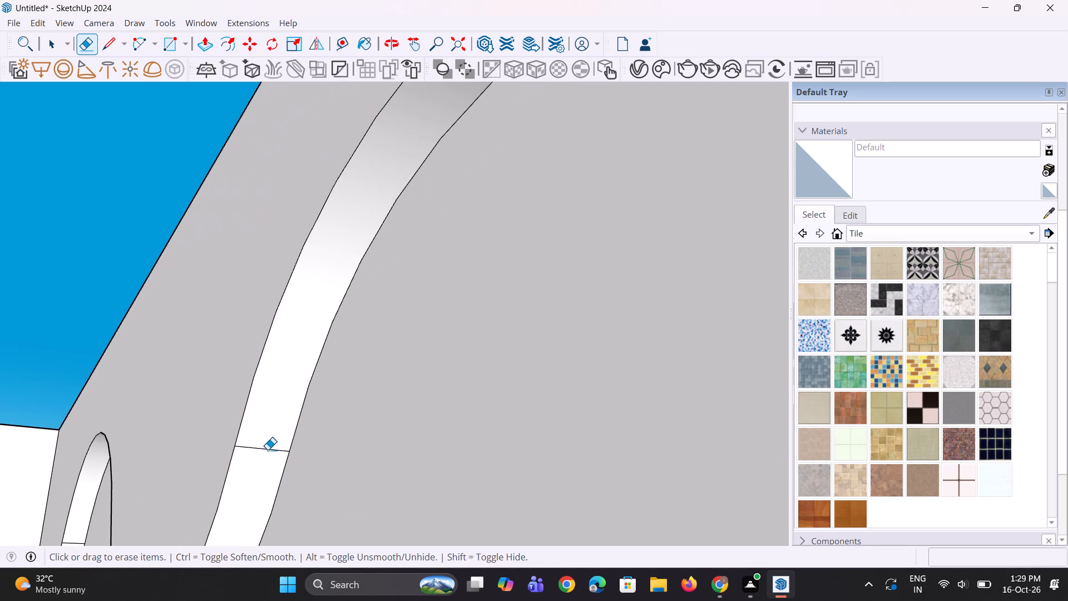
left_click(268, 450)
scroll(296, 456, "down", 12)
scroll(134, 509, "up", 4)
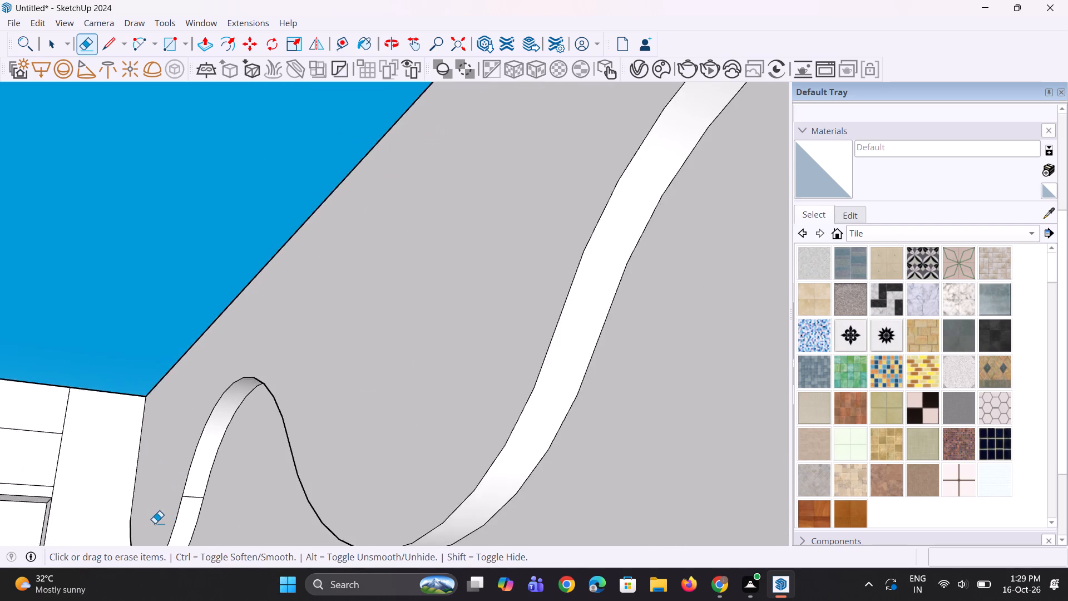
scroll(155, 523, "up", 10)
left_click(192, 486)
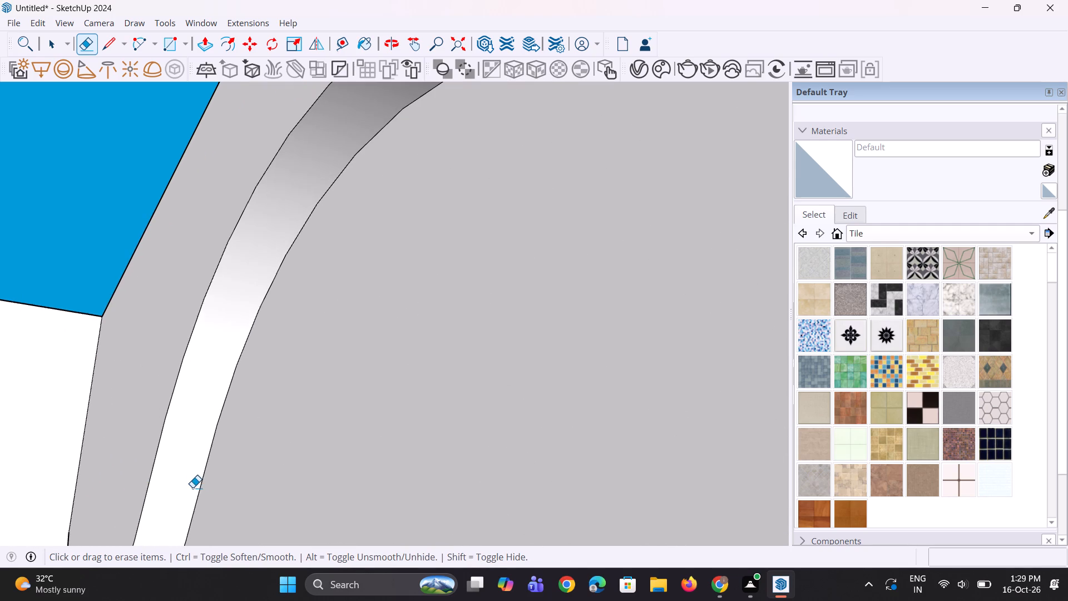
Examine the wave's raised edge and the whole cafe interior from the open front.
scroll(192, 489, "down", 6)
middle_click_drag(246, 501, 320, 471)
scroll(310, 474, "up", 1)
scroll(301, 486, "down", 11)
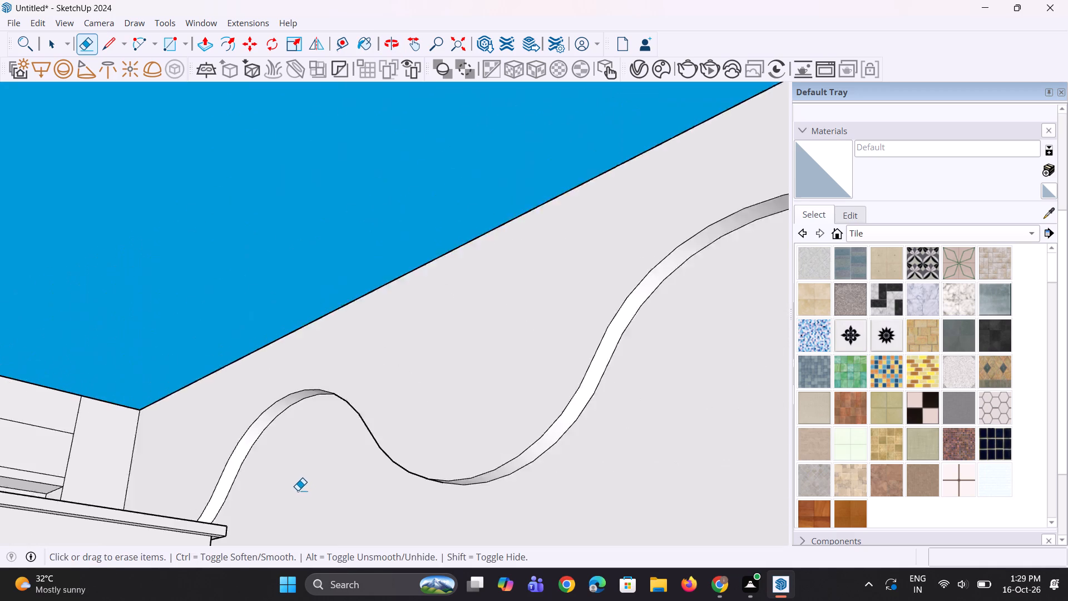
scroll(504, 515, "down", 5)
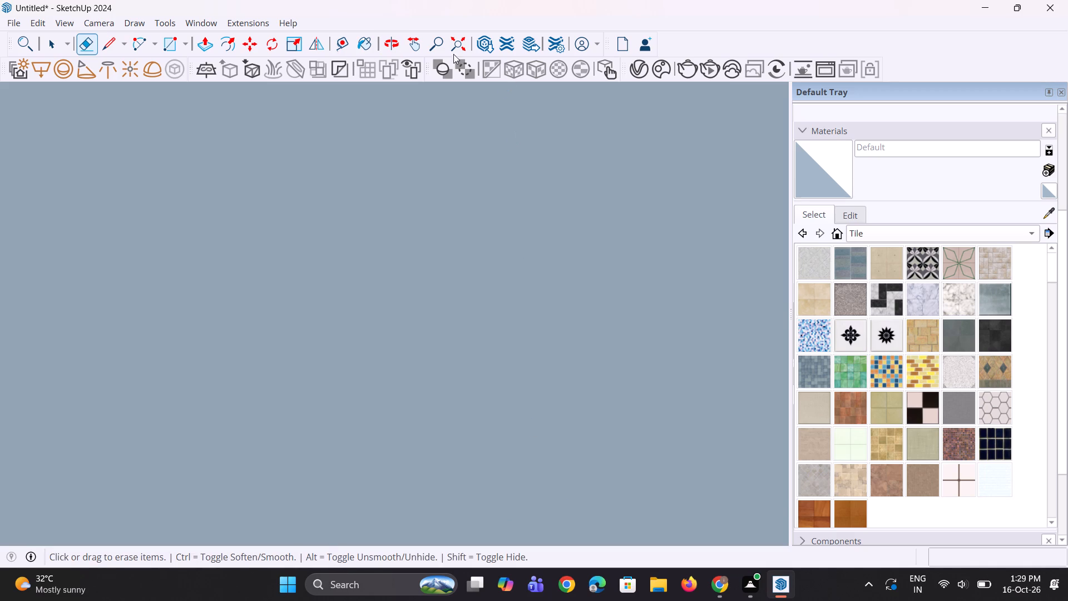
left_click(456, 48)
middle_click_drag(507, 396, 378, 519)
scroll(432, 473, "down", 5)
middle_click_drag(484, 472, 475, 475)
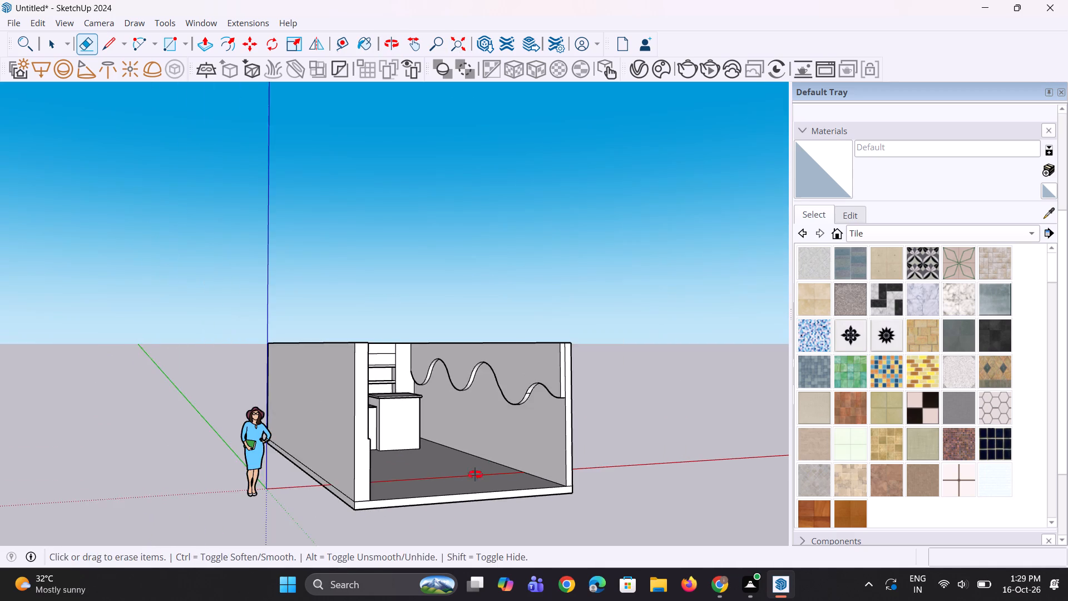
middle_click_drag(475, 475, 412, 462)
scroll(466, 398, "up", 3)
scroll(536, 410, "up", 3)
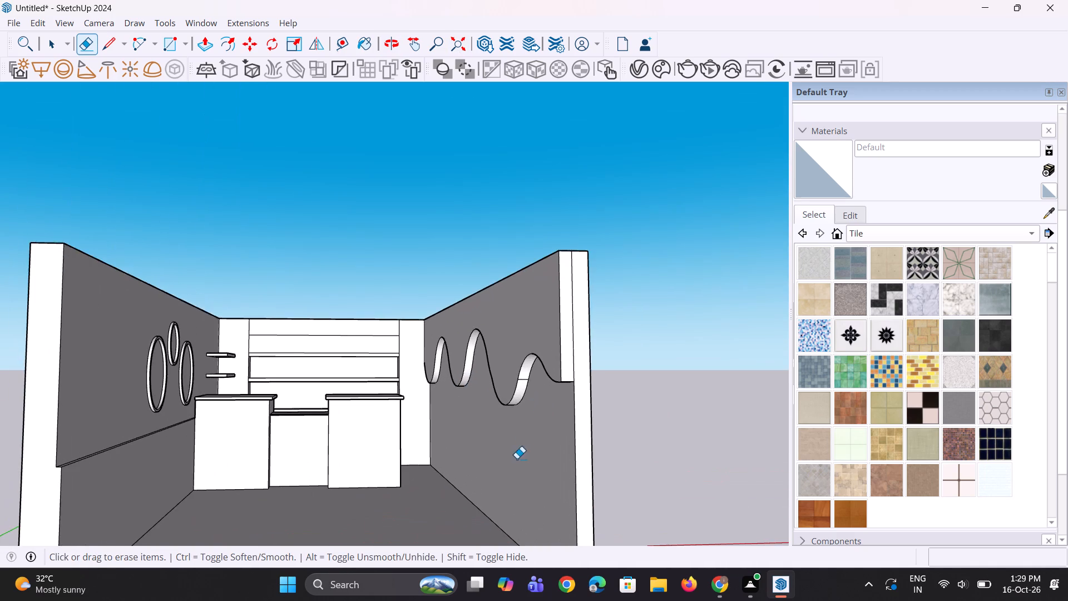
Draw a circle of about 1' 4" radius on the ring wall, between the existing rings and the open front.
scroll(516, 460, "down", 4)
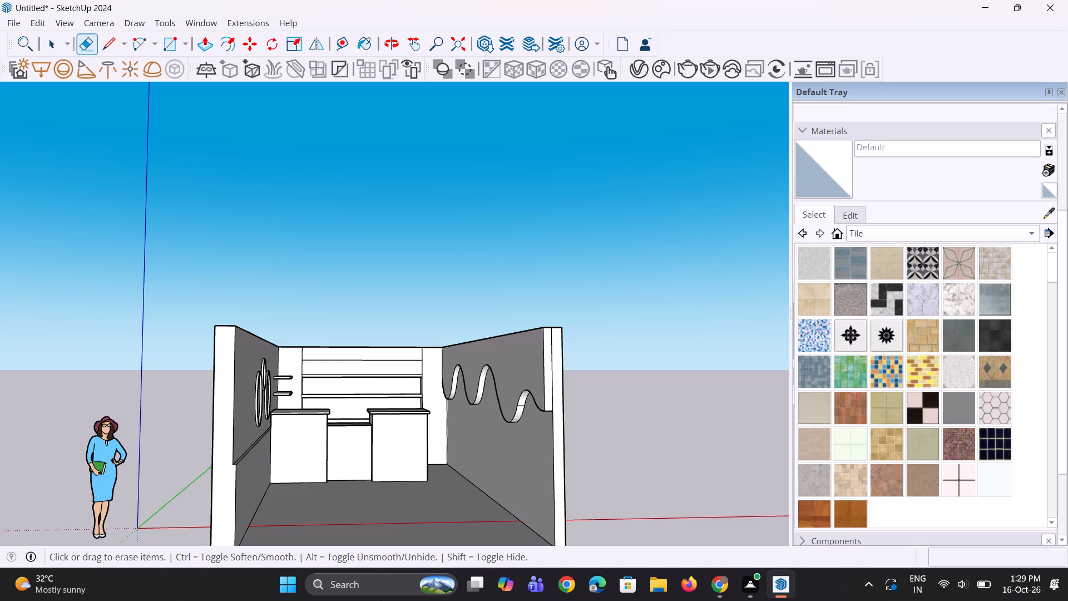
middle_click_drag(309, 399, 305, 401)
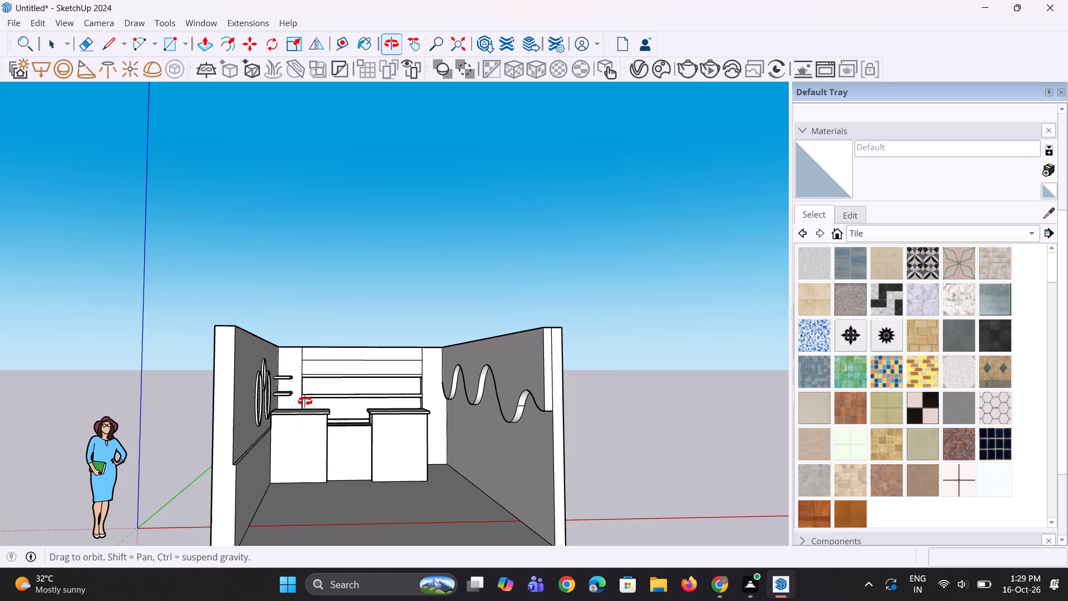
middle_click_drag(305, 401, 209, 461)
scroll(241, 367, "down", 5)
middle_click_drag(251, 444, 151, 392)
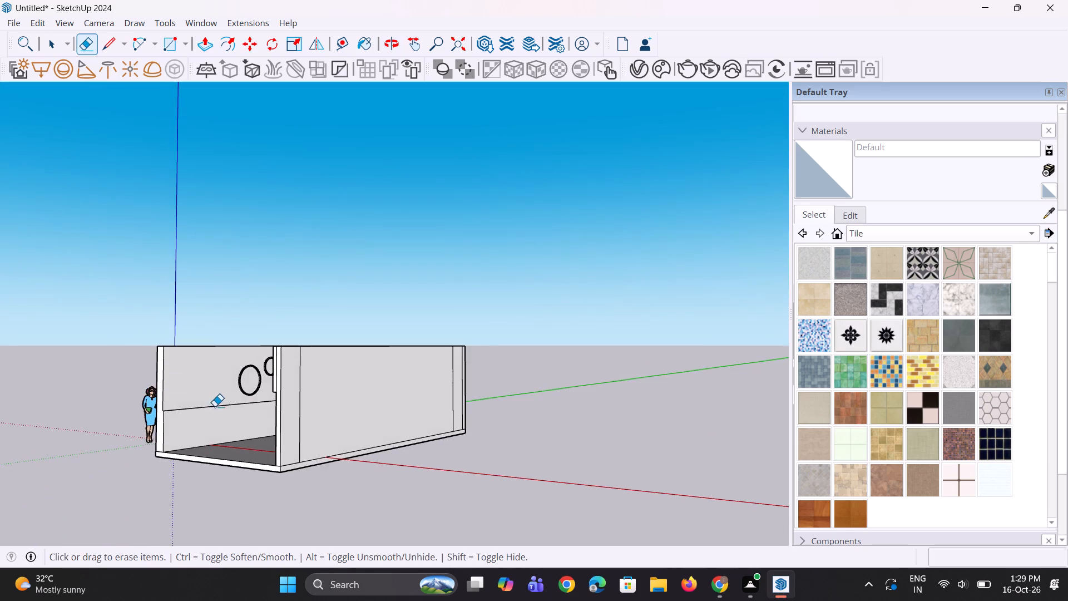
scroll(218, 408, "up", 5)
key("c")
scroll(224, 391, "up", 5)
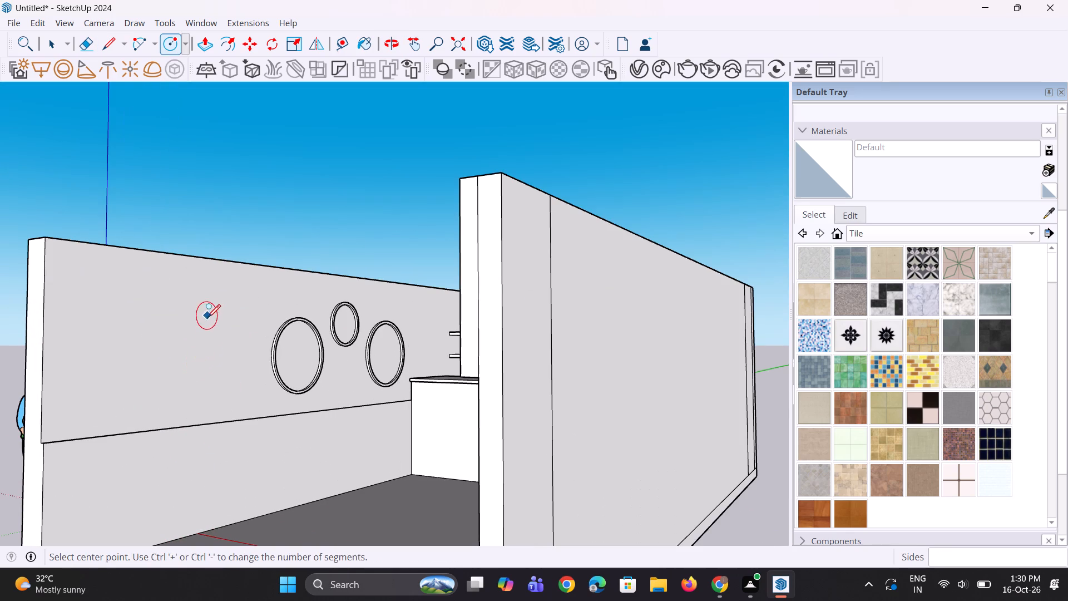
left_click(201, 362)
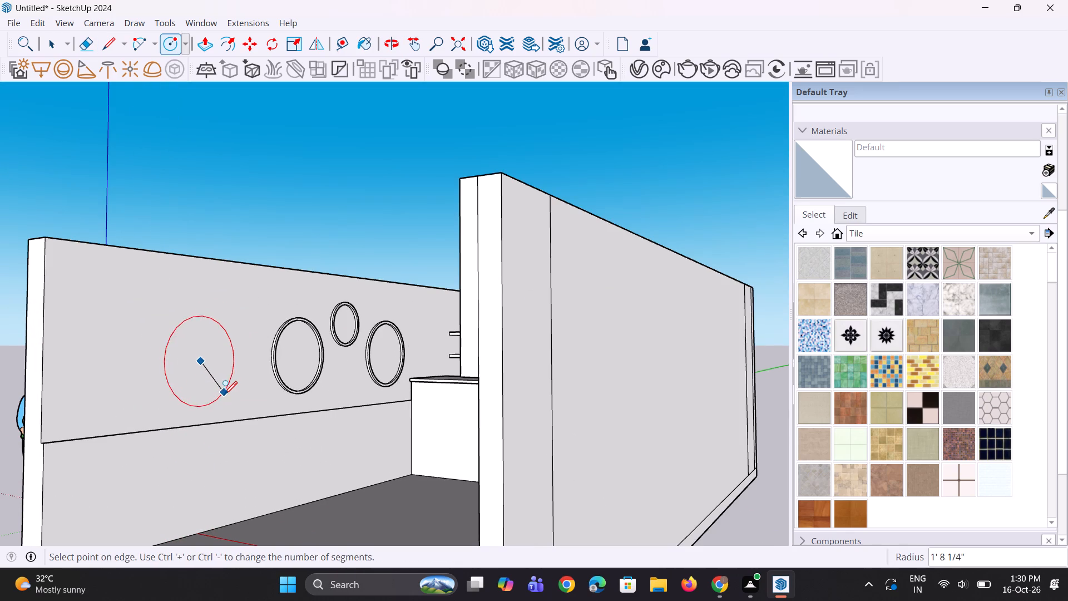
left_click(220, 387)
Move the new circle about 6" down and then along the wall, closer to the existing rings.
middle_click_drag(222, 392, 174, 407)
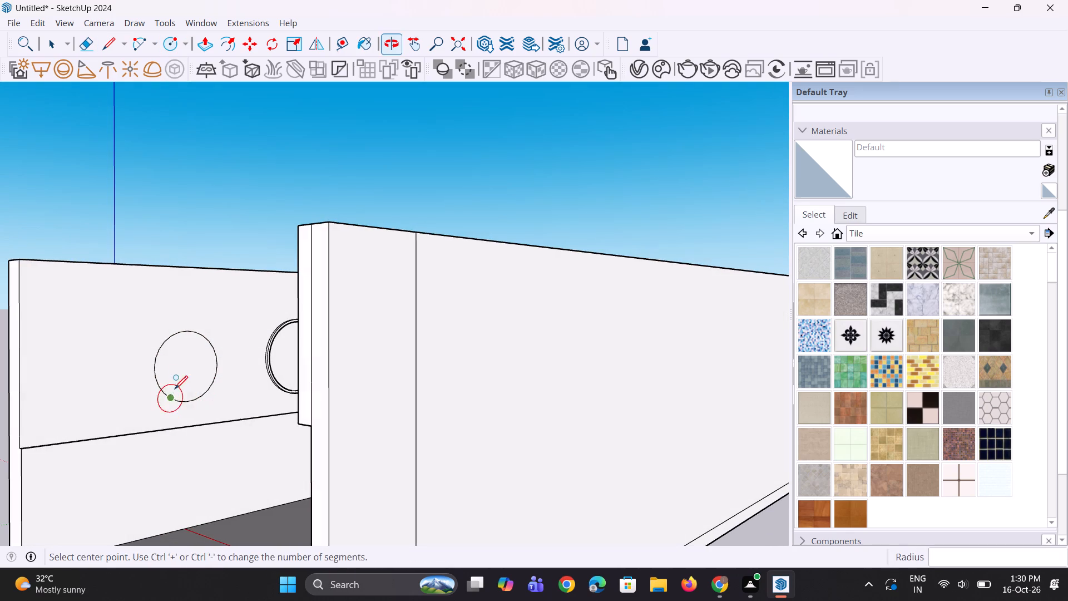
key("v")
left_click(175, 374)
key("space")
key("space")
left_click(175, 374)
key("m")
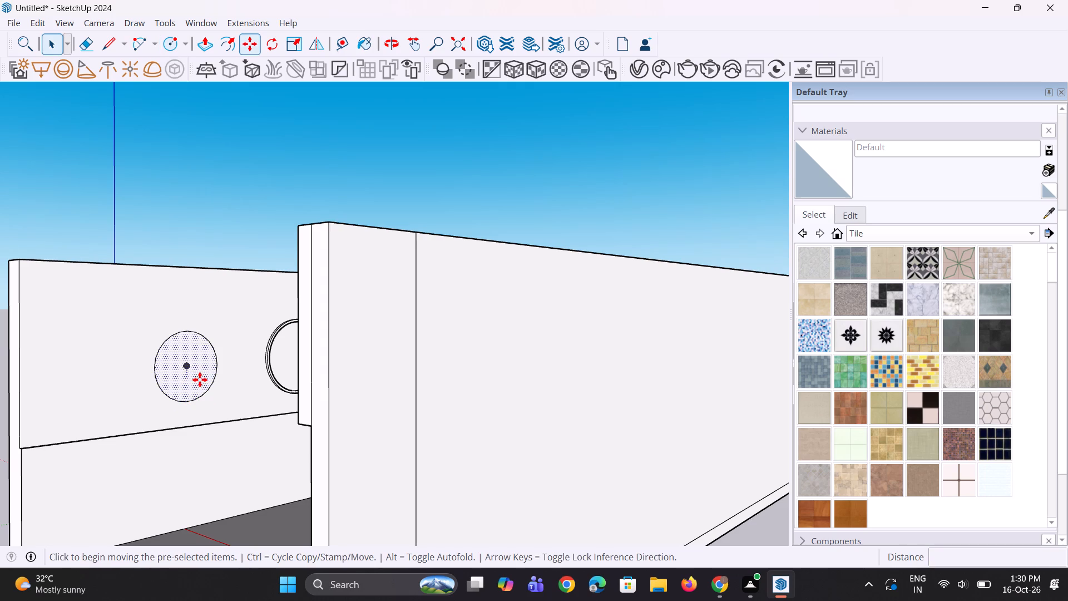
left_click(189, 403)
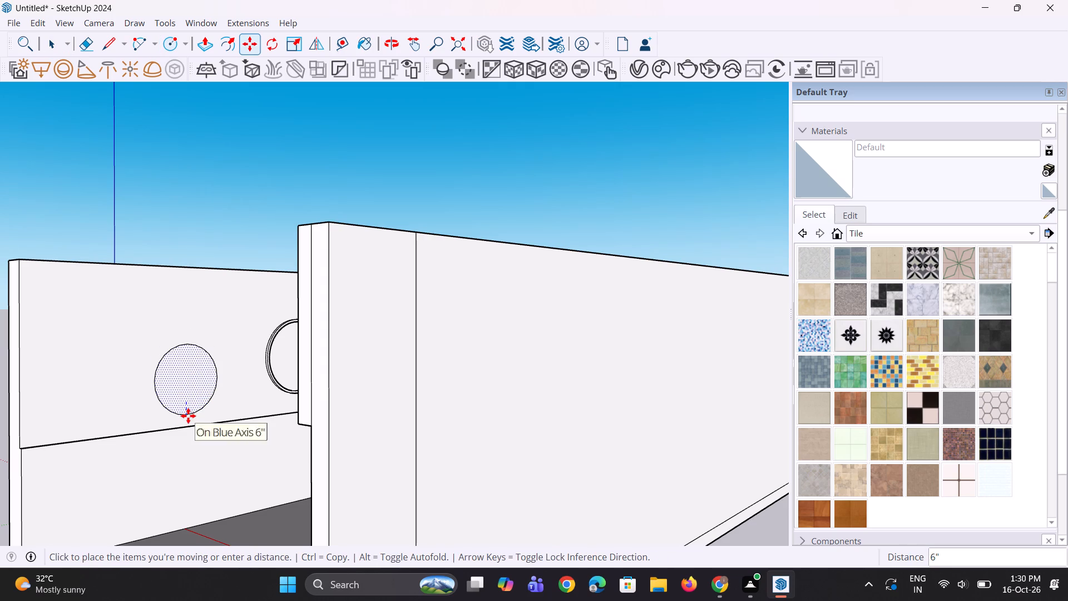
left_click(188, 416)
left_click(196, 385)
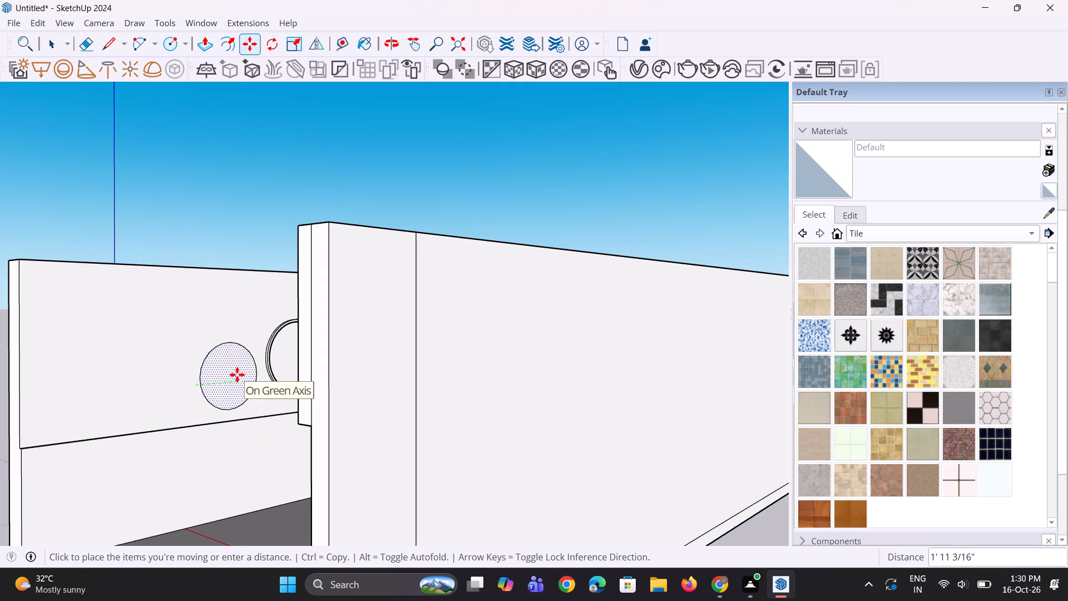
left_click(231, 378)
Set the new circle's segments to 55.
scroll(229, 423, "down", 4)
middle_click_drag(229, 424, 300, 412)
scroll(221, 396, "up", 4)
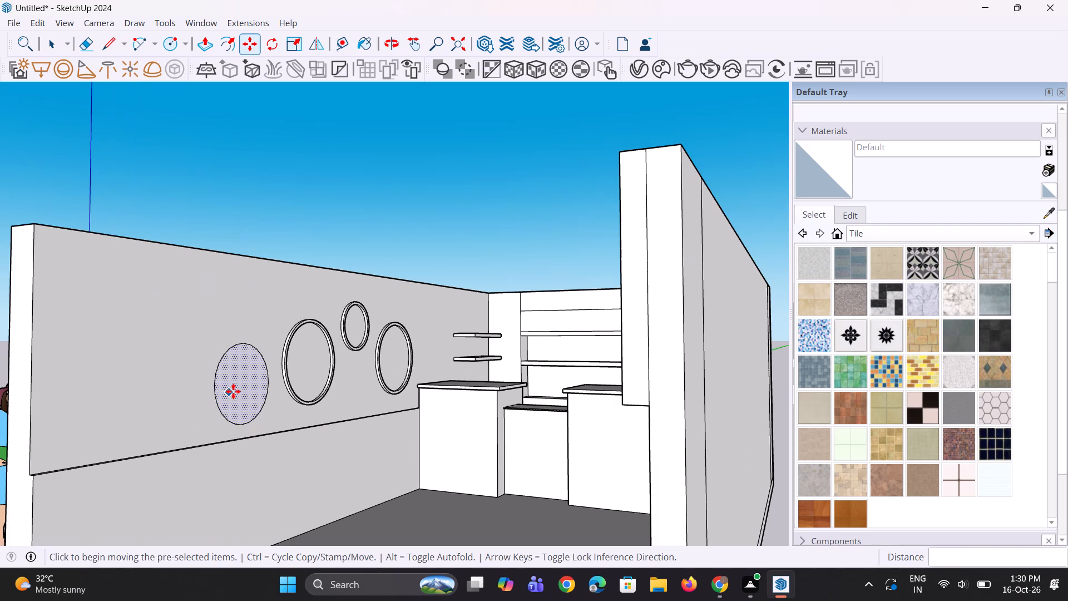
key("m")
key("space")
scroll(244, 388, "up", 2)
left_click(207, 375)
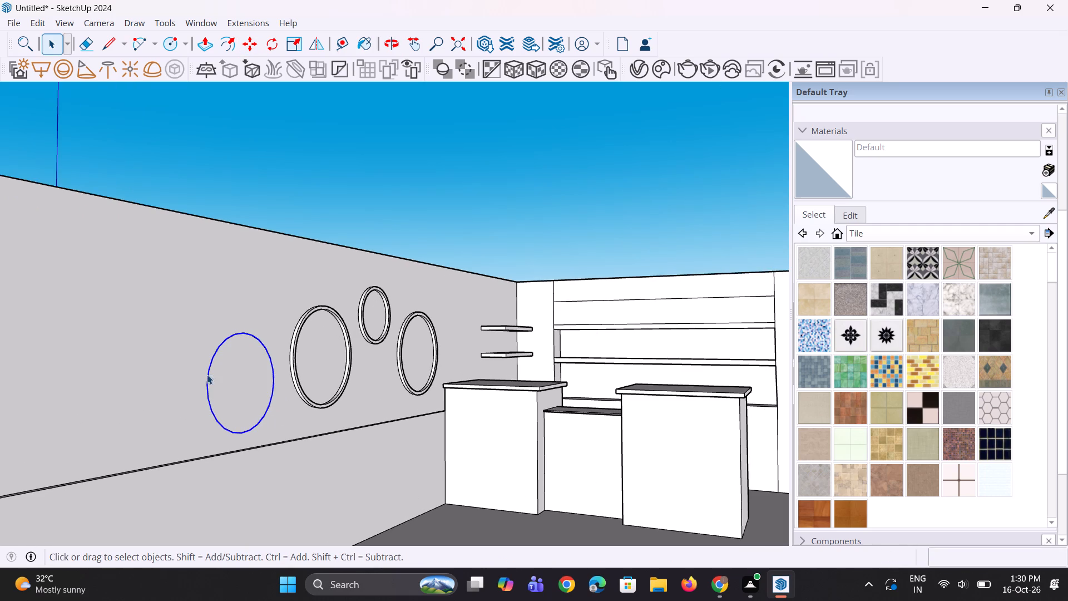
scroll(845, 200, "up", 5)
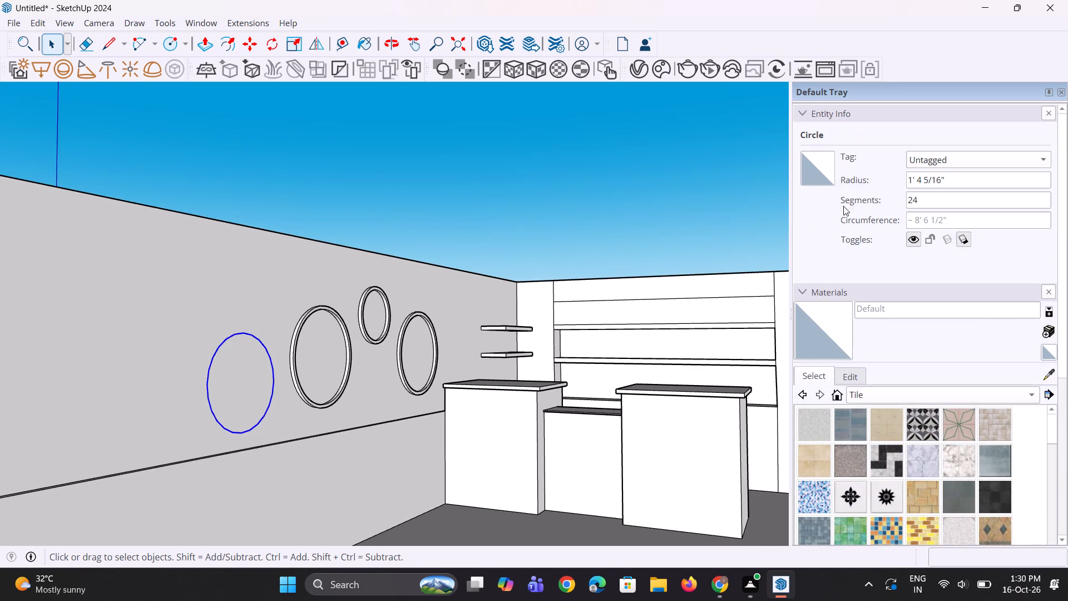
left_click_drag(919, 194, 873, 209)
key("BackSpace")
key("BackSpace")
type("55")
key("Return")
key("space")
key("space")
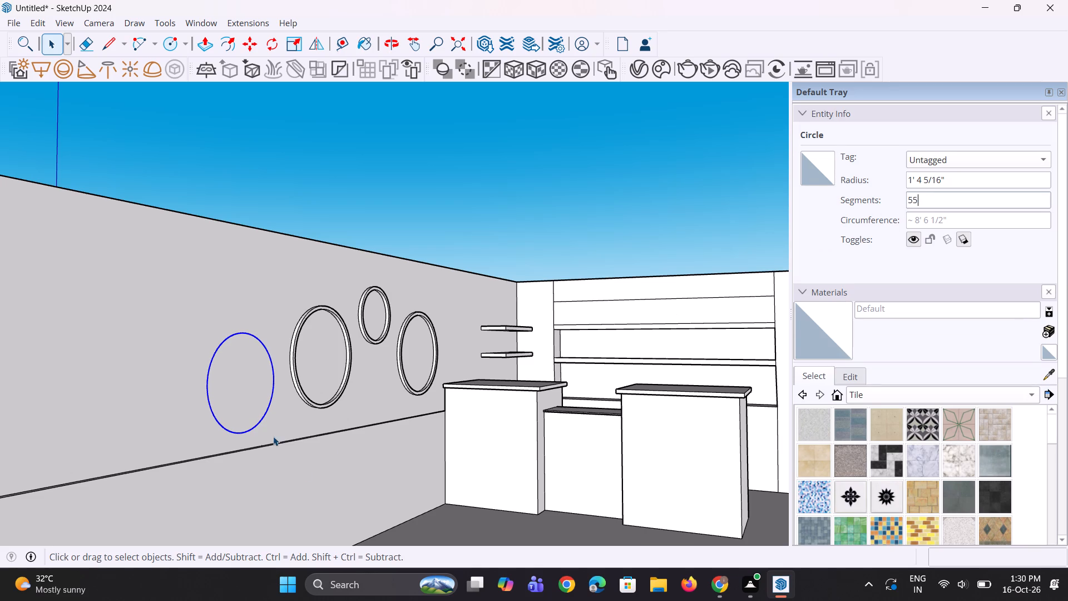
Offset the smoothed circle outward by about 2 3/16" and clear the selection.
scroll(245, 424, "up", 2)
left_click(236, 406)
key("f")
left_click(220, 409)
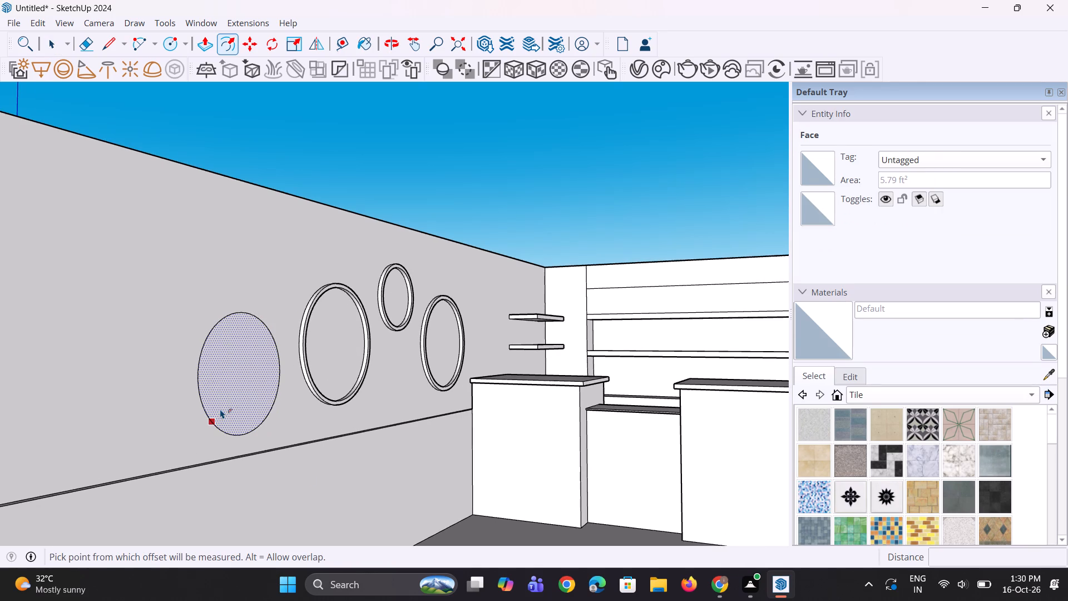
left_click(196, 414)
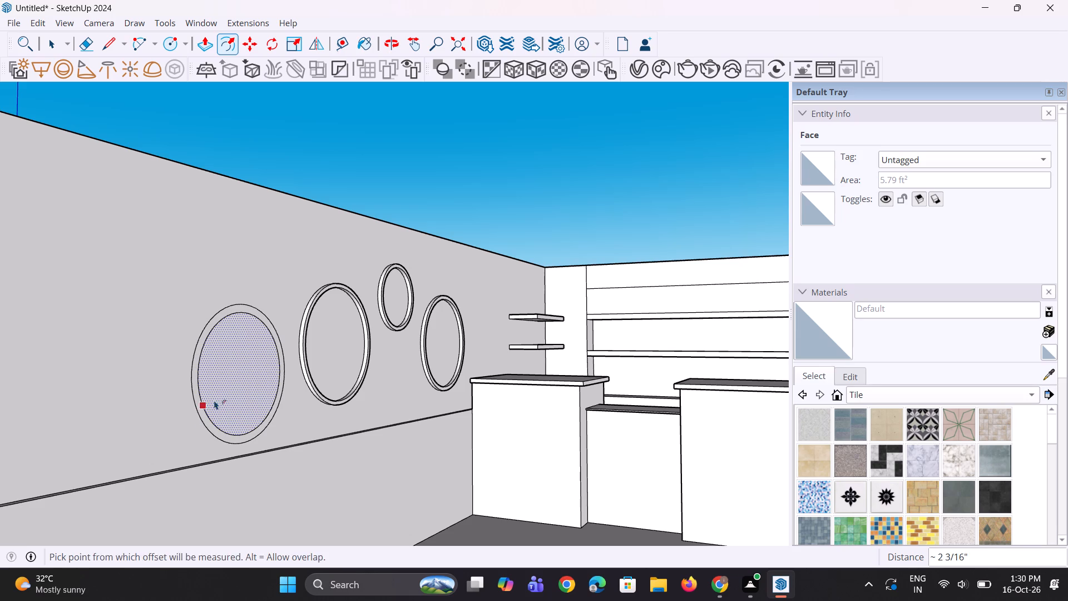
middle_click_drag(217, 398, 208, 400)
scroll(221, 383, "down", 6)
middle_click_drag(211, 390, 153, 398)
scroll(157, 383, "up", 3)
key("space")
key("space")
left_click(255, 209)
Draw a larger circle of about 1' 9" radius high on the same wall, near its open front end.
scroll(338, 314, "down", 3)
scroll(118, 367, "up", 1)
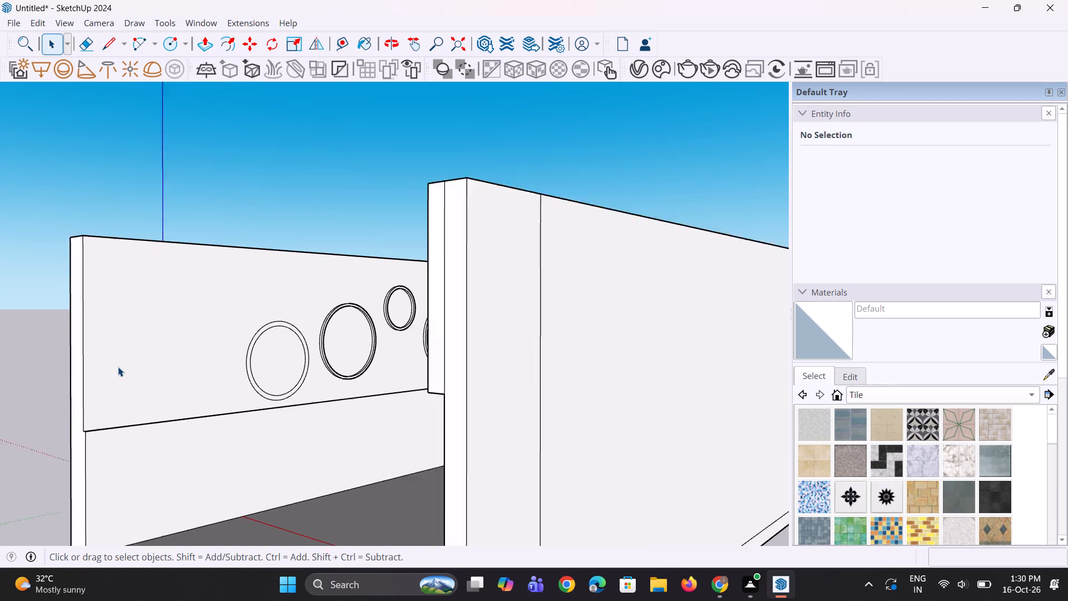
scroll(118, 367, "up", 1)
key("c")
scroll(179, 344, "up", 2)
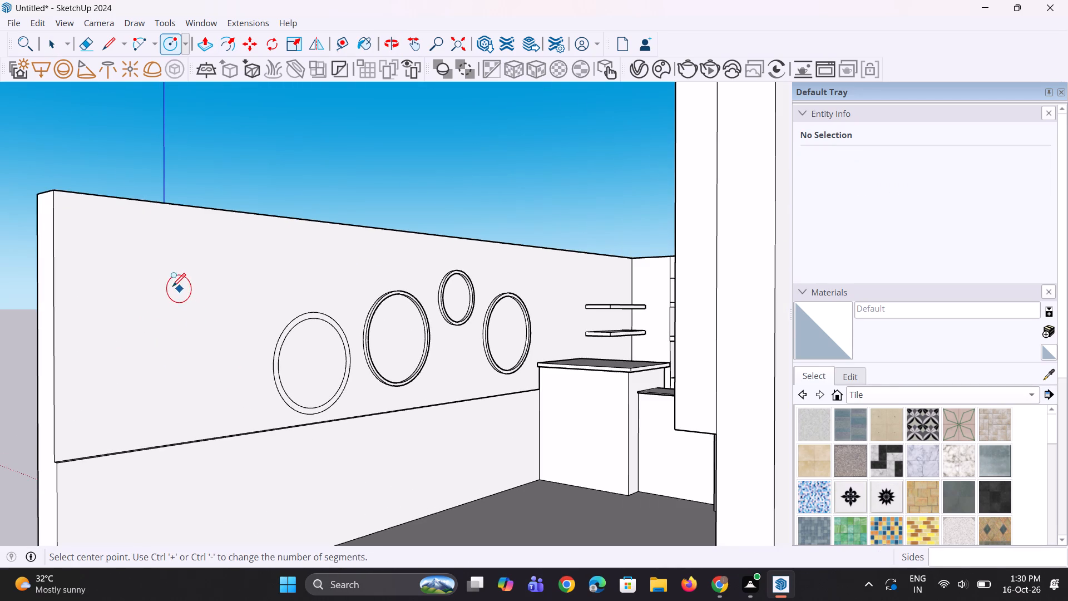
left_click(170, 283)
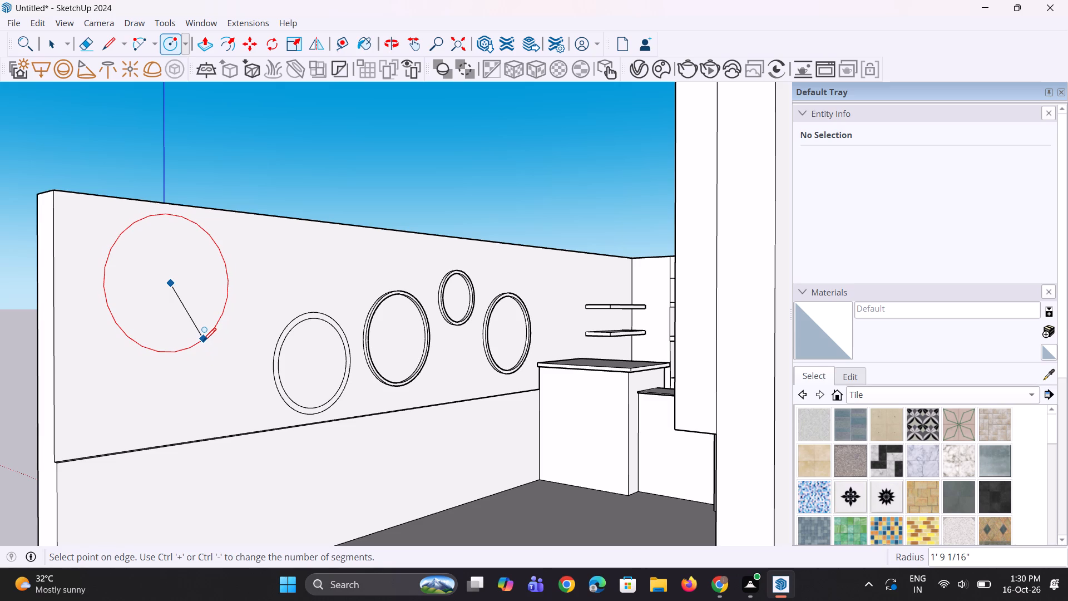
left_click(203, 340)
Move the large circle's face lower on the wall and closer to the rings.
middle_click_drag(202, 363, 189, 356)
key("space")
left_click(177, 314)
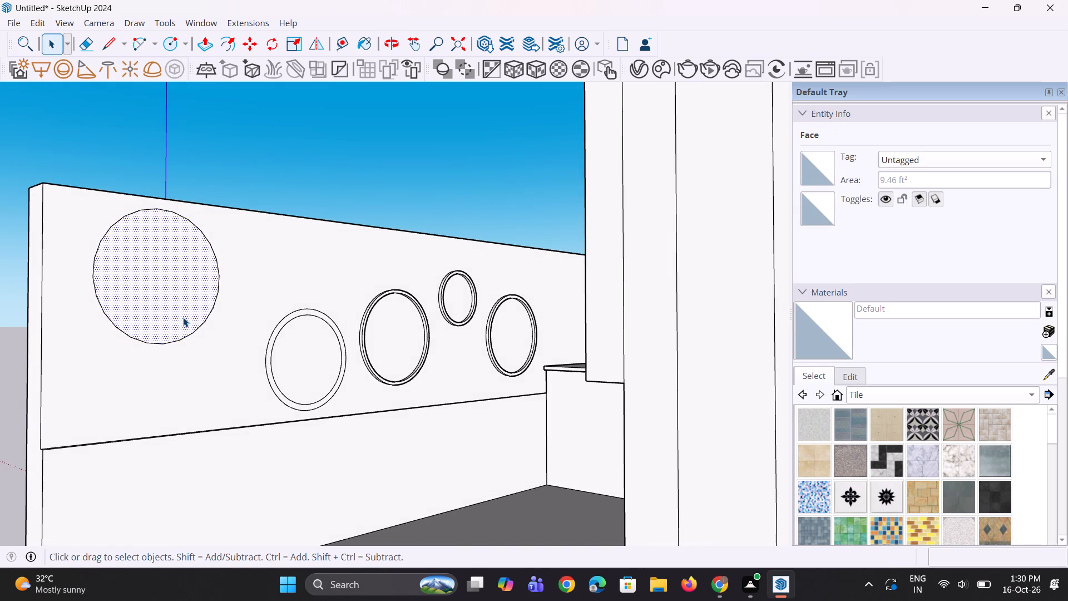
key("m")
left_click(183, 317)
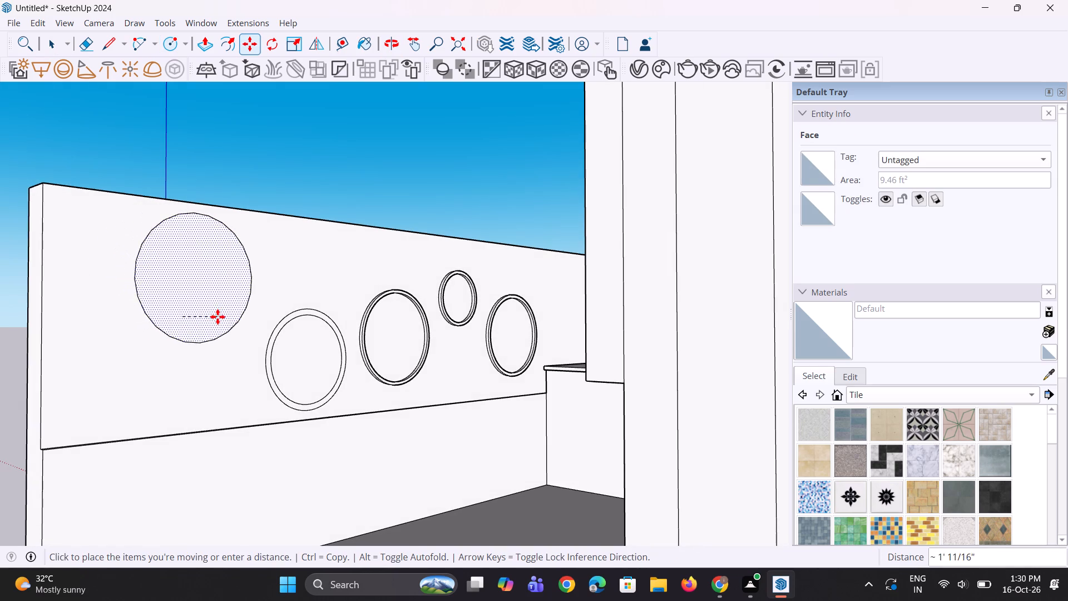
key("Escape")
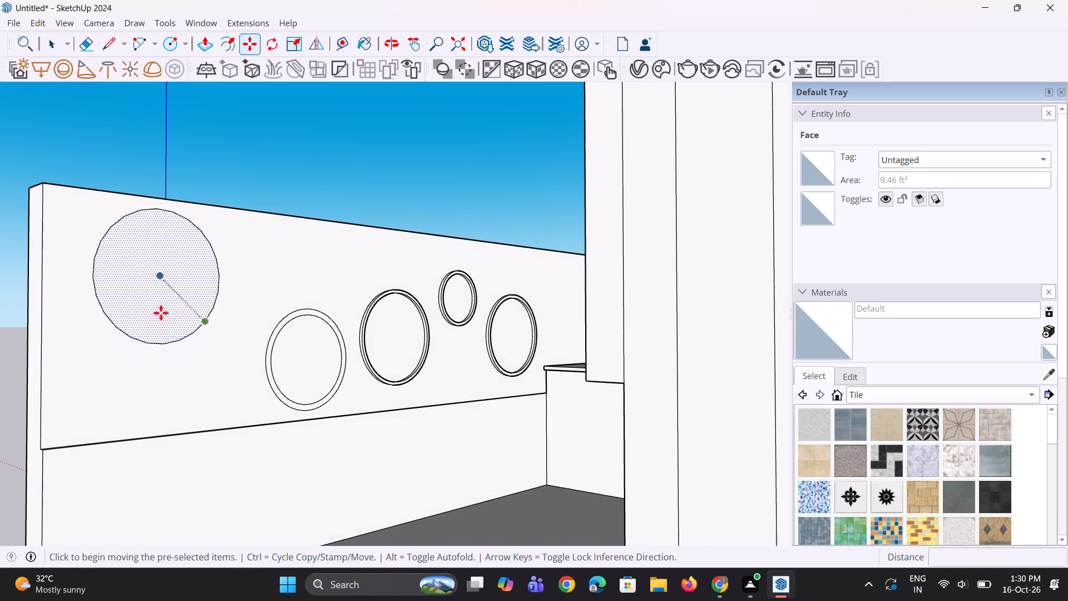
left_click(145, 308)
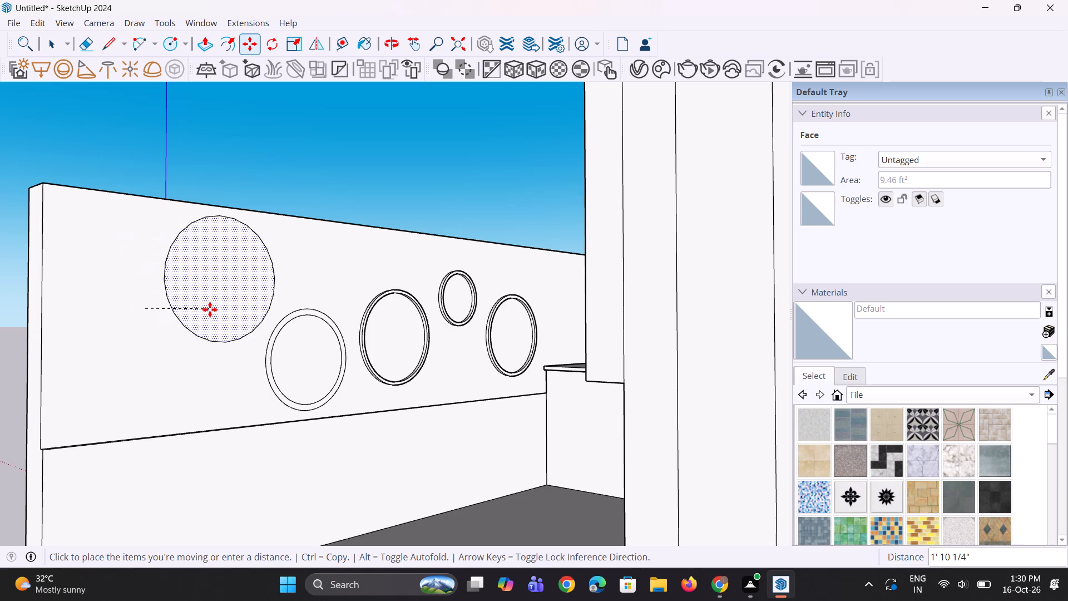
key("Escape")
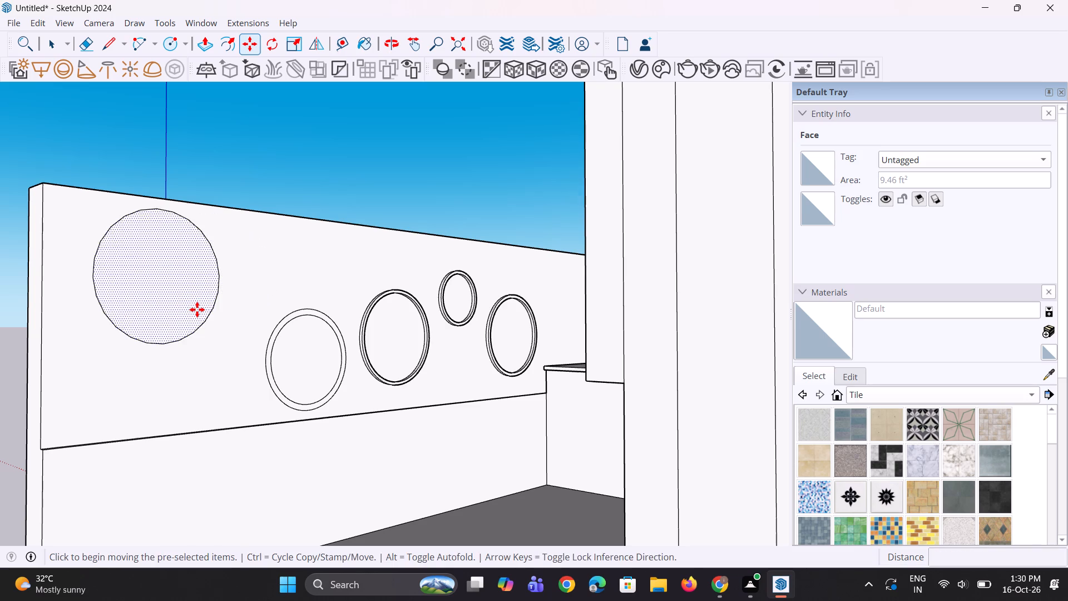
left_click(197, 309)
left_click(196, 335)
left_click(187, 321)
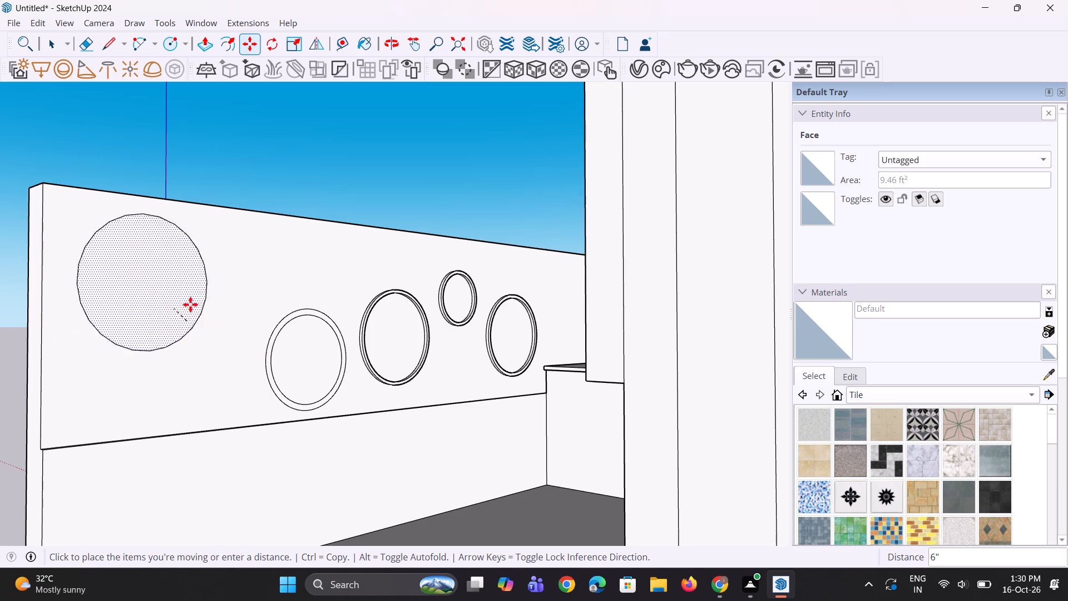
left_click(235, 320)
Nudge the large circle about 3" back towards the wall's open front end.
middle_click_drag(188, 384, 234, 441)
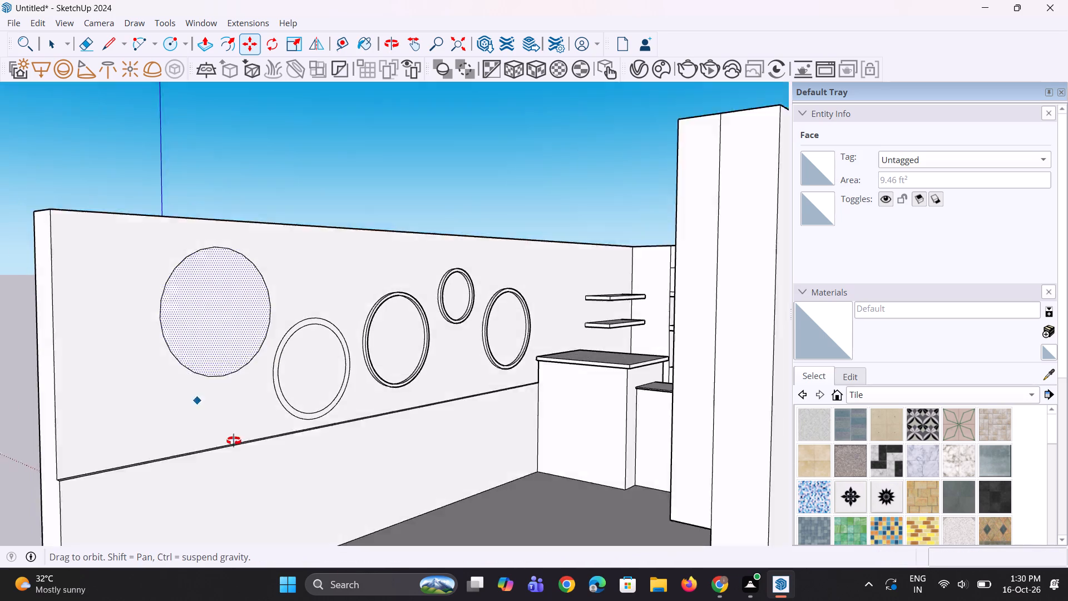
middle_click_drag(234, 441, 291, 425)
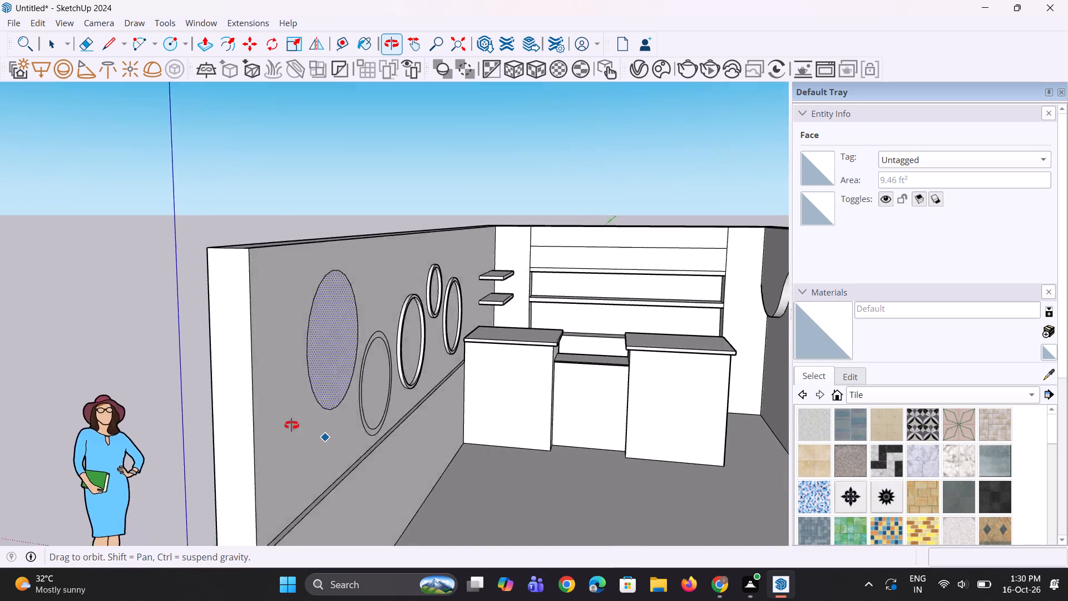
middle_click_drag(291, 425, 197, 372)
left_click(222, 314)
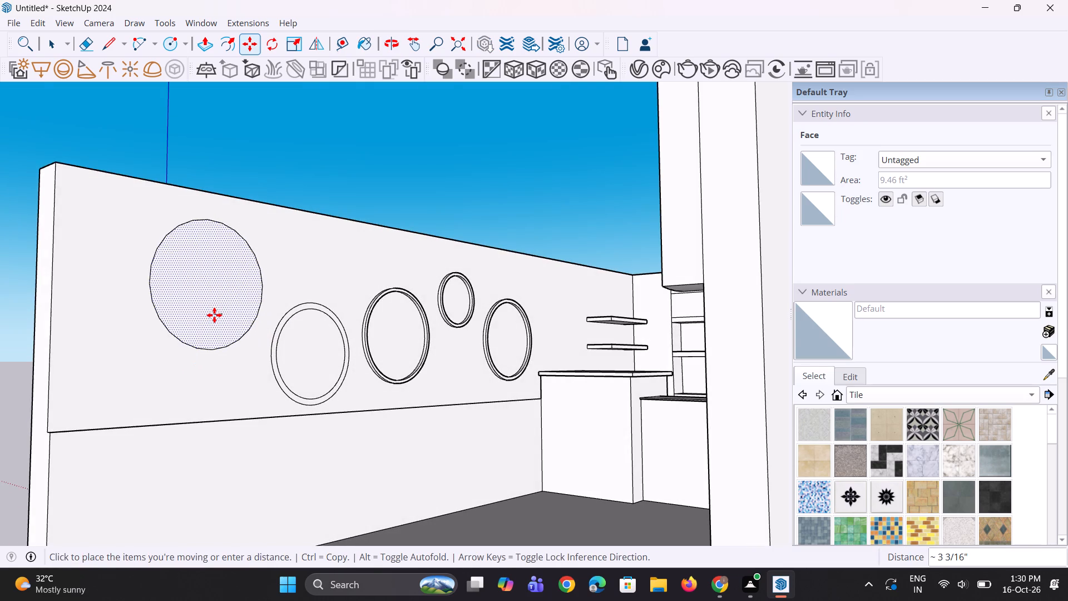
left_click(214, 315)
left_click(214, 315)
key("space")
key("space")
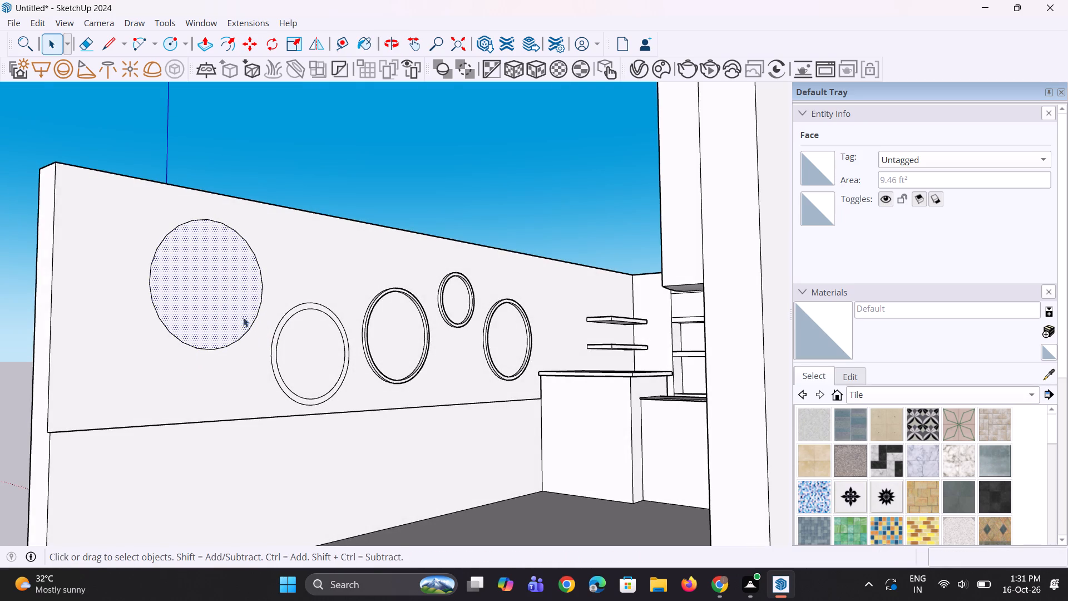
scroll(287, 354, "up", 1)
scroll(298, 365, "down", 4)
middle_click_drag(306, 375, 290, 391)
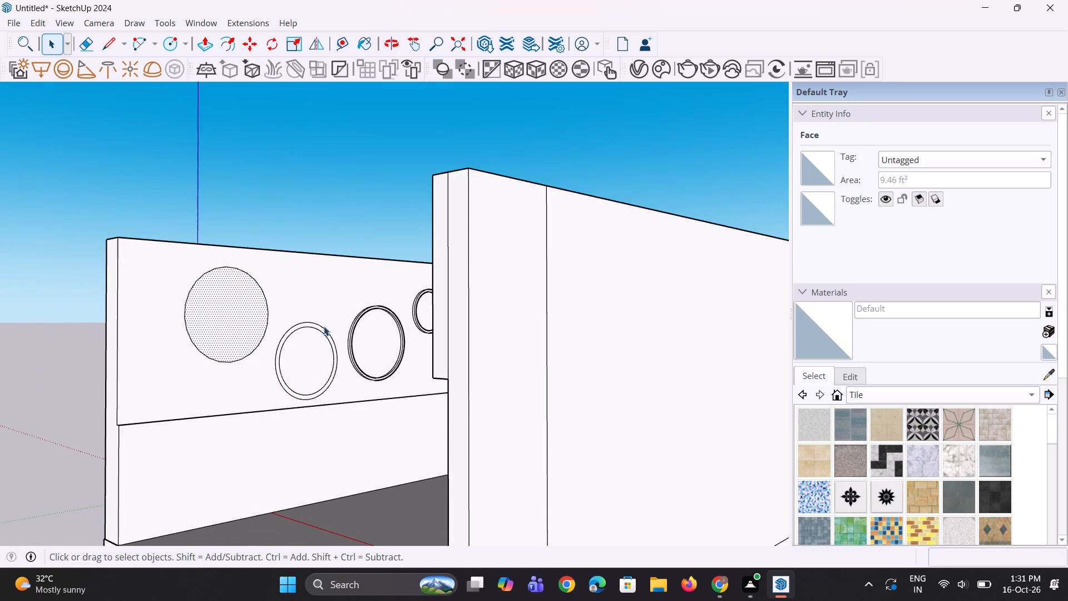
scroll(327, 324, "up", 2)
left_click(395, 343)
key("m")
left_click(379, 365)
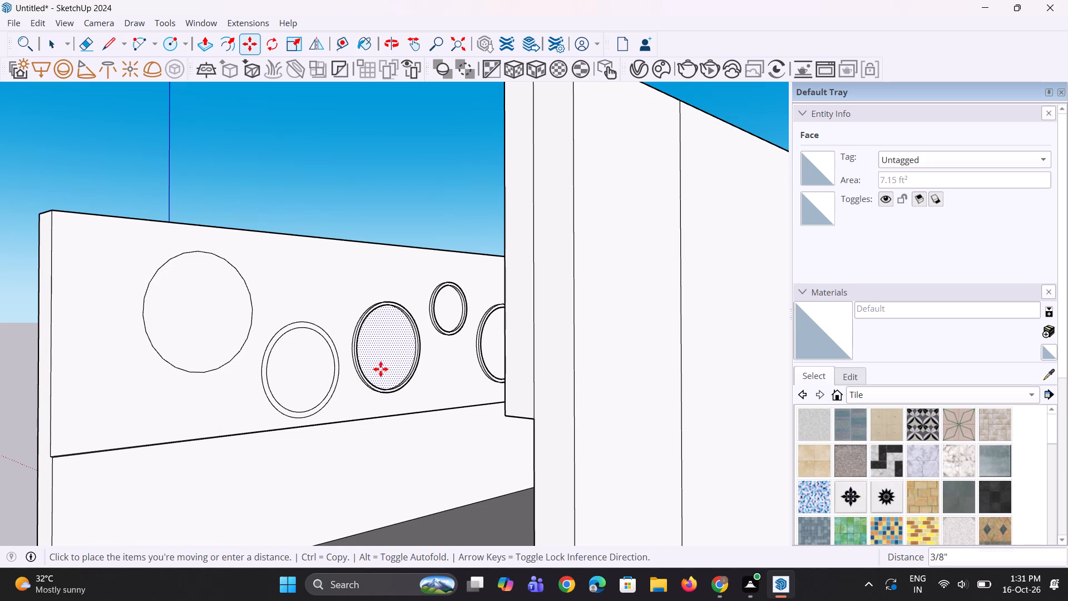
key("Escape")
Smooth the large circle near the wall's open front end by setting its segment count to 55.
scroll(353, 395, "down", 4)
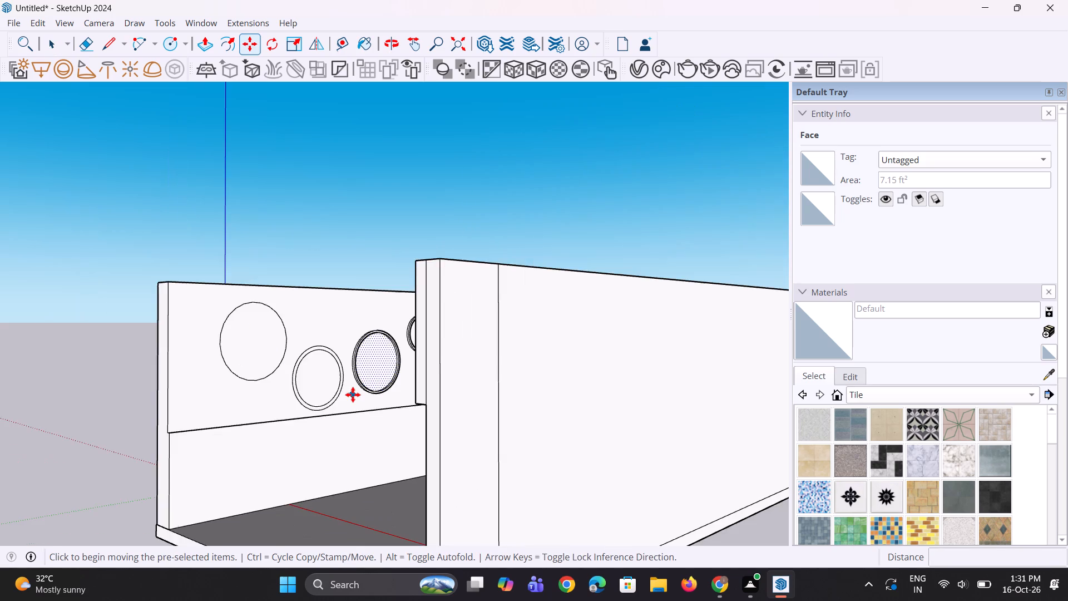
middle_click_drag(344, 383, 352, 386)
scroll(254, 363, "up", 2)
key("space")
key("space")
left_click(254, 361)
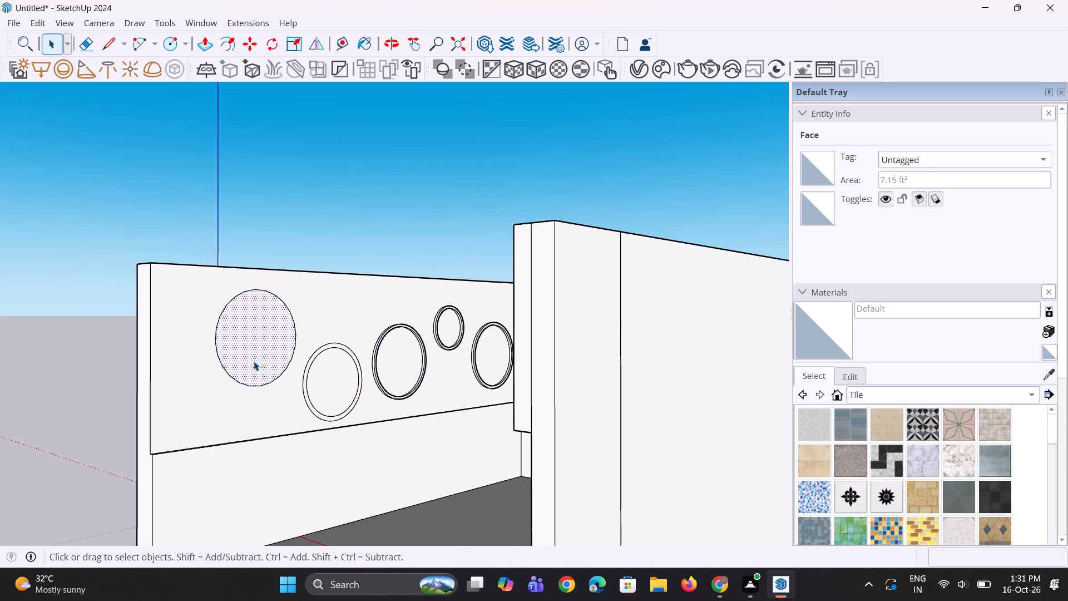
key("d")
key("f")
key("space")
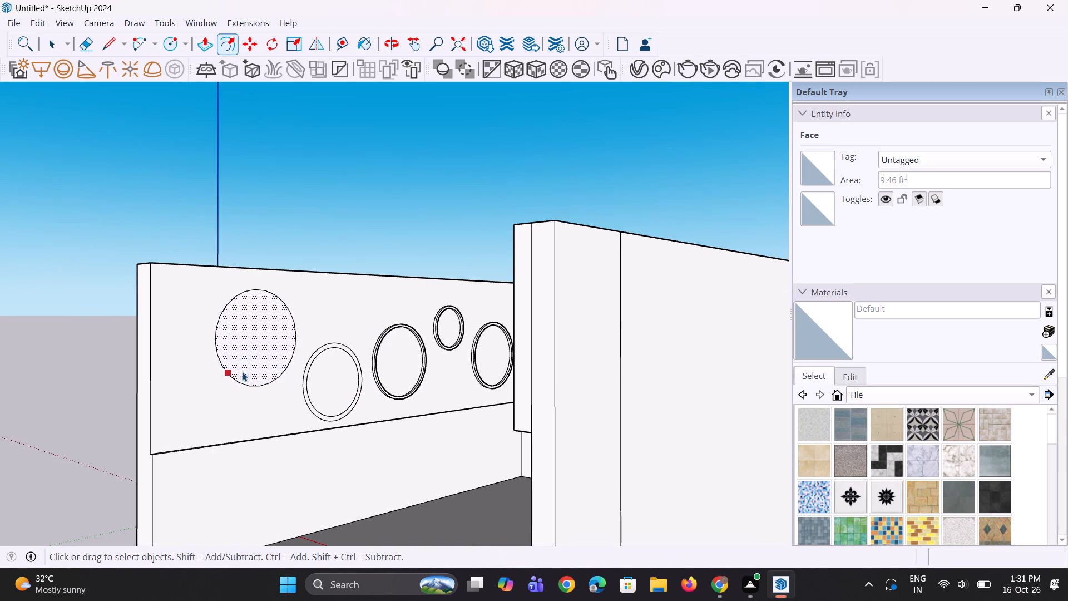
key("space")
left_click(253, 383)
left_click(256, 385)
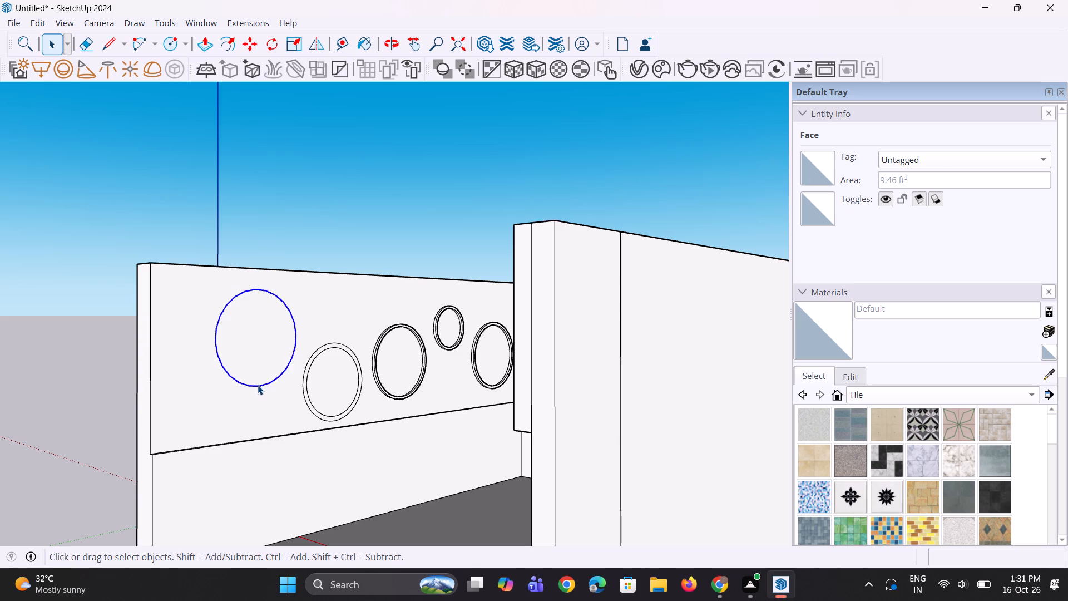
left_click_drag(950, 206, 872, 220)
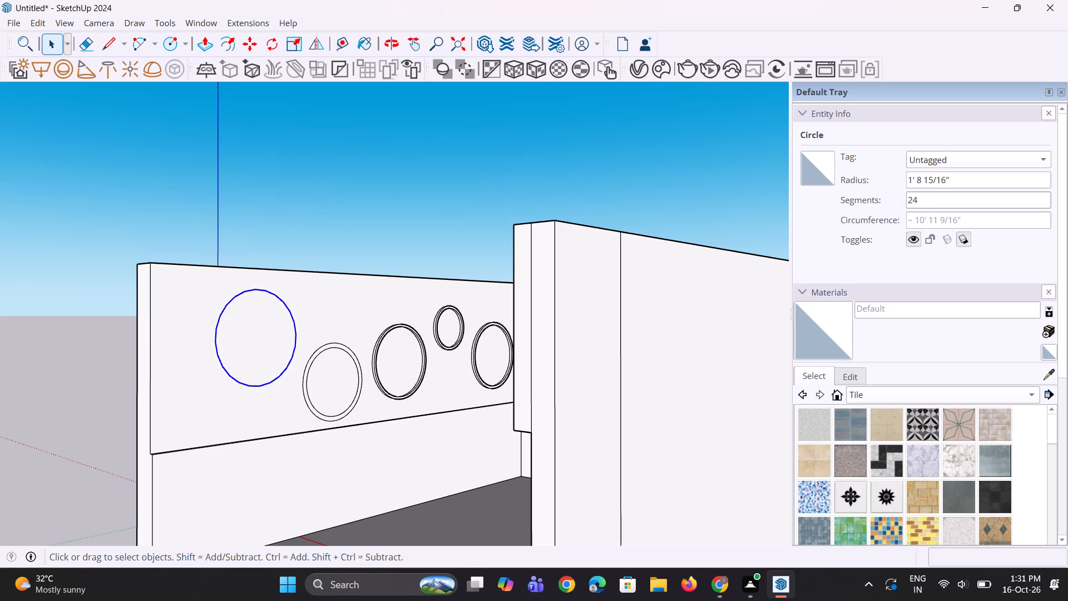
left_click_drag(936, 196, 866, 201)
type("55")
key("Return")
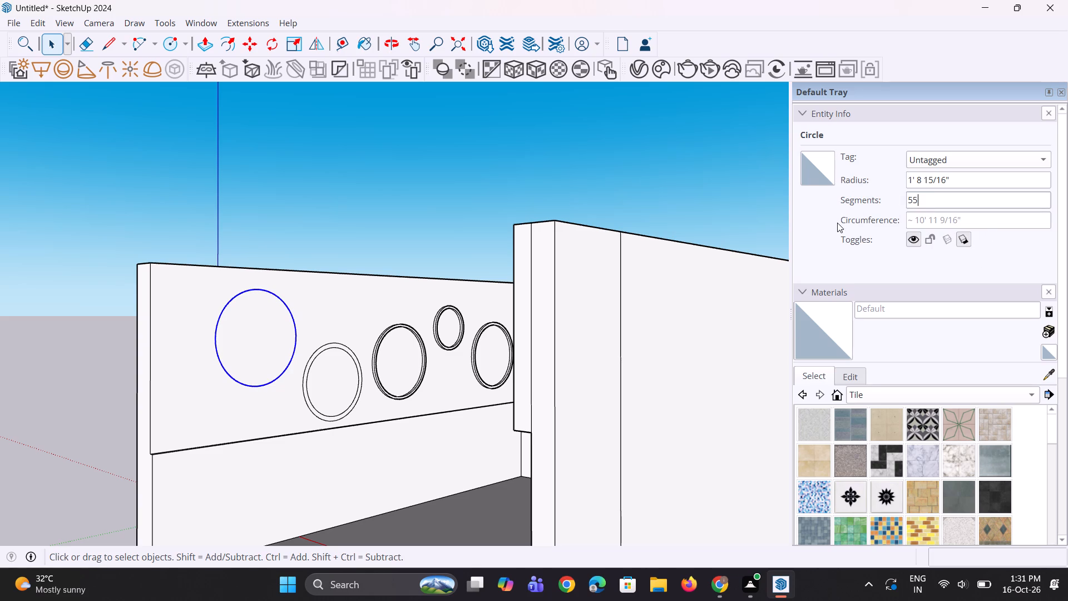
Offset the large circle's face inward by about 2 1/2" and clear the selection.
key("f")
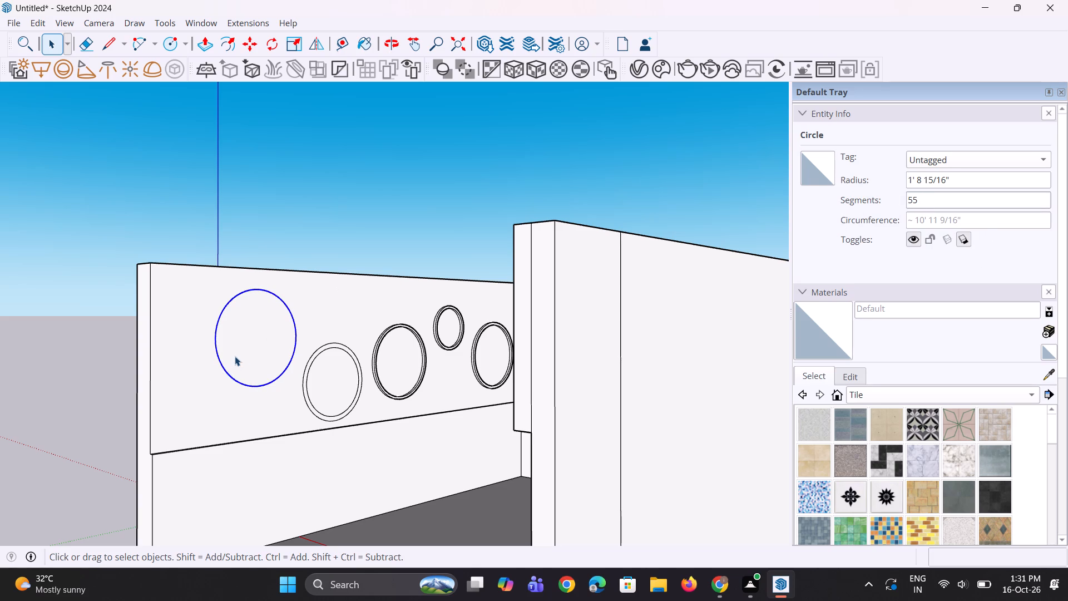
left_click(235, 356)
key("f")
left_click(224, 363)
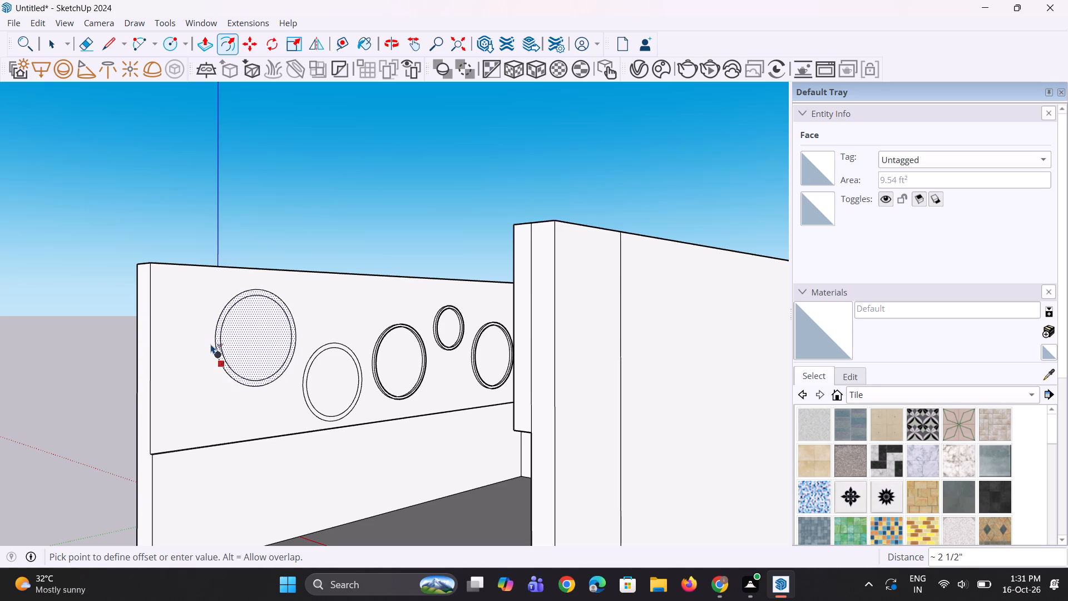
left_click(210, 344)
key("space")
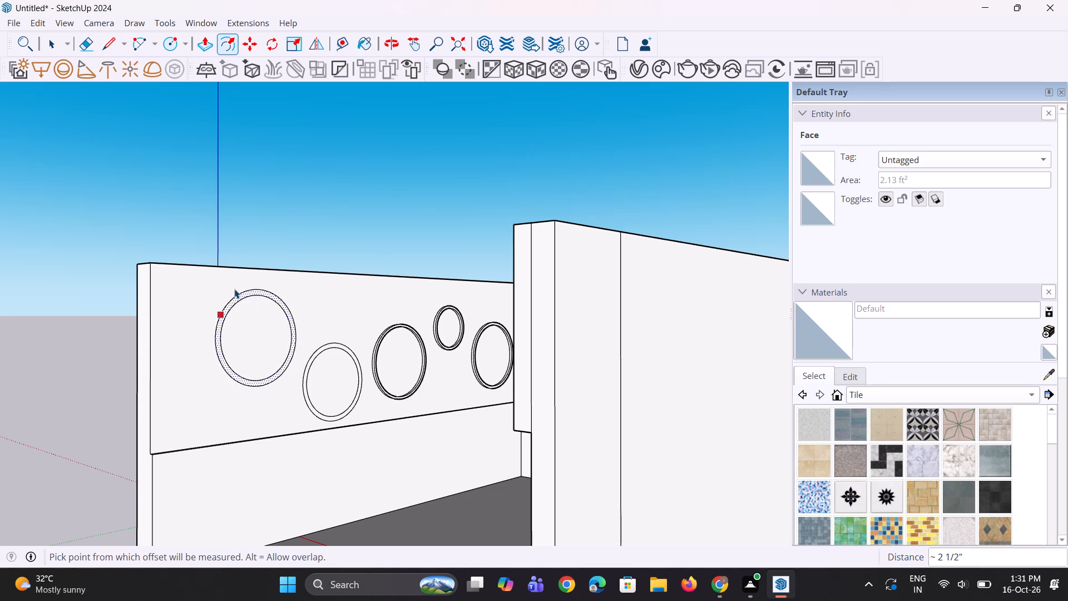
key("space")
left_click(286, 205)
Push the middle raised ring's front face back 1 7/16", flush with the wall.
scroll(298, 363, "down", 4)
middle_click_drag(293, 384, 263, 415)
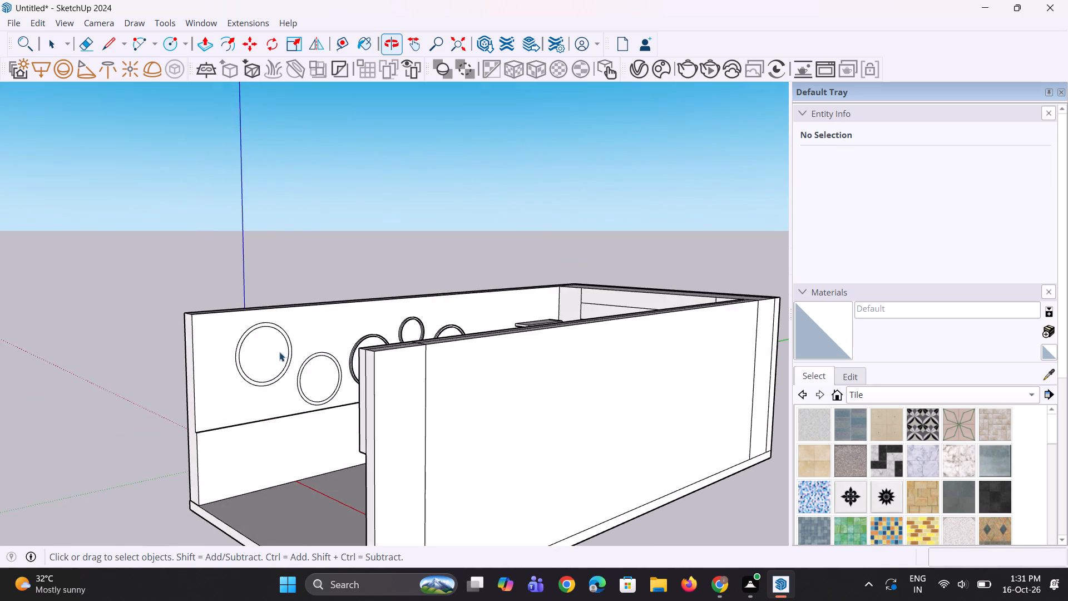
scroll(285, 349, "up", 10)
scroll(419, 378, "up", 2)
key("p")
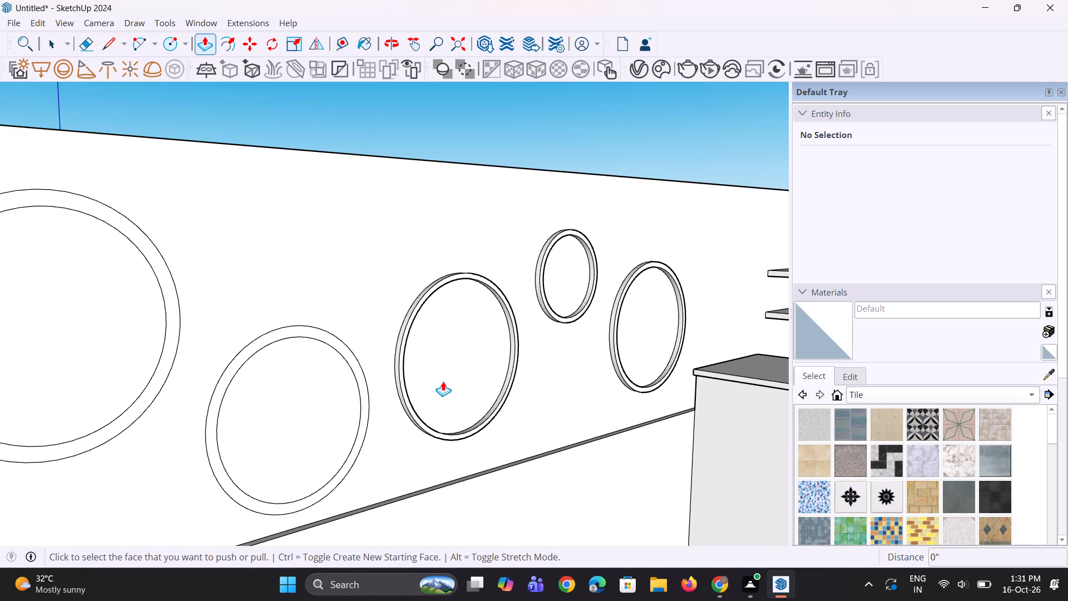
left_click(406, 394)
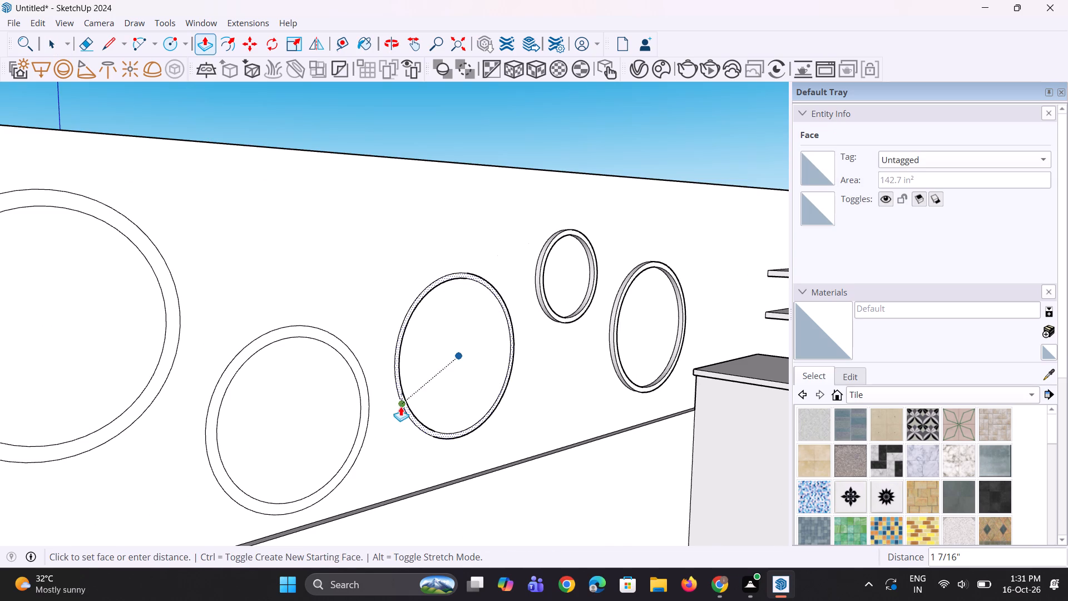
left_click(399, 413)
Move the middle ring's band and inner face together straight up the wall by about 6 15/16".
middle_click_drag(423, 455, 404, 452)
key("space")
key("space")
left_click(433, 369)
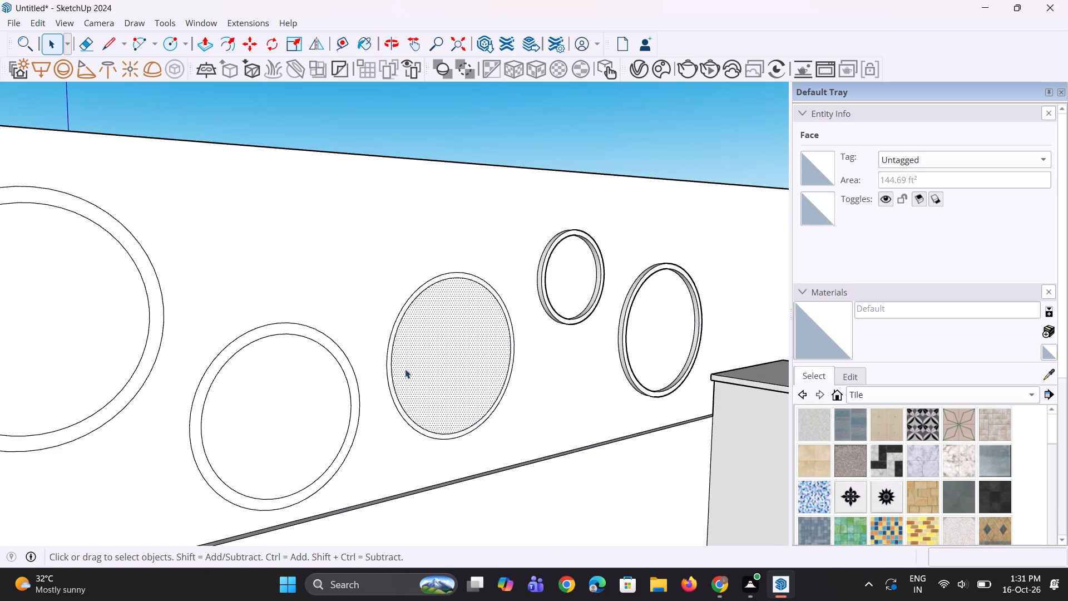
scroll(392, 364, "up", 5)
left_click(385, 358, "ctrl")
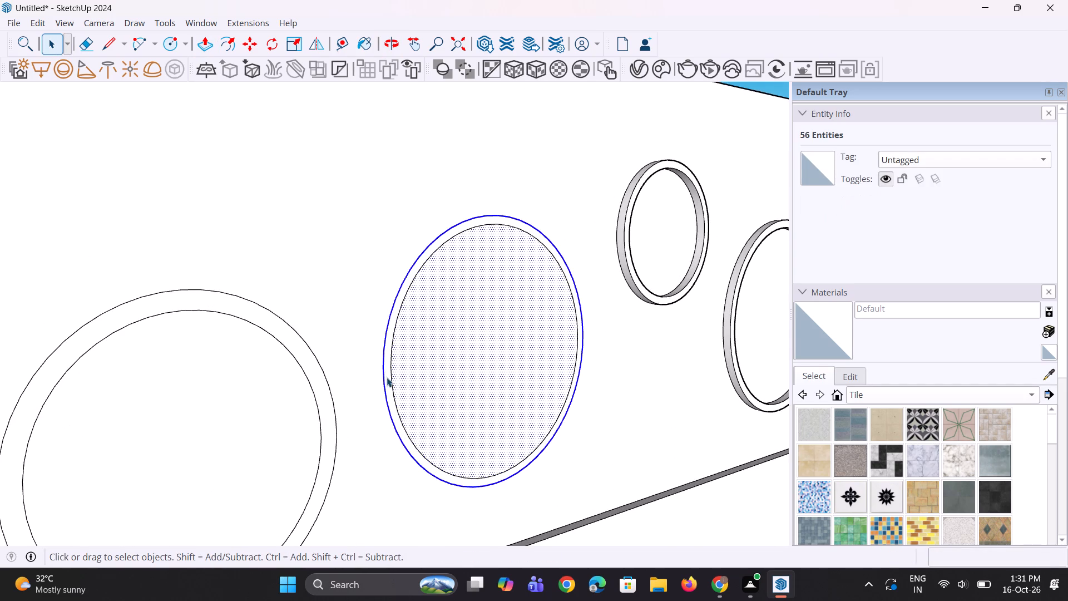
scroll(390, 376, "up", 3)
left_click(404, 372)
left_click(388, 399, "ctrl")
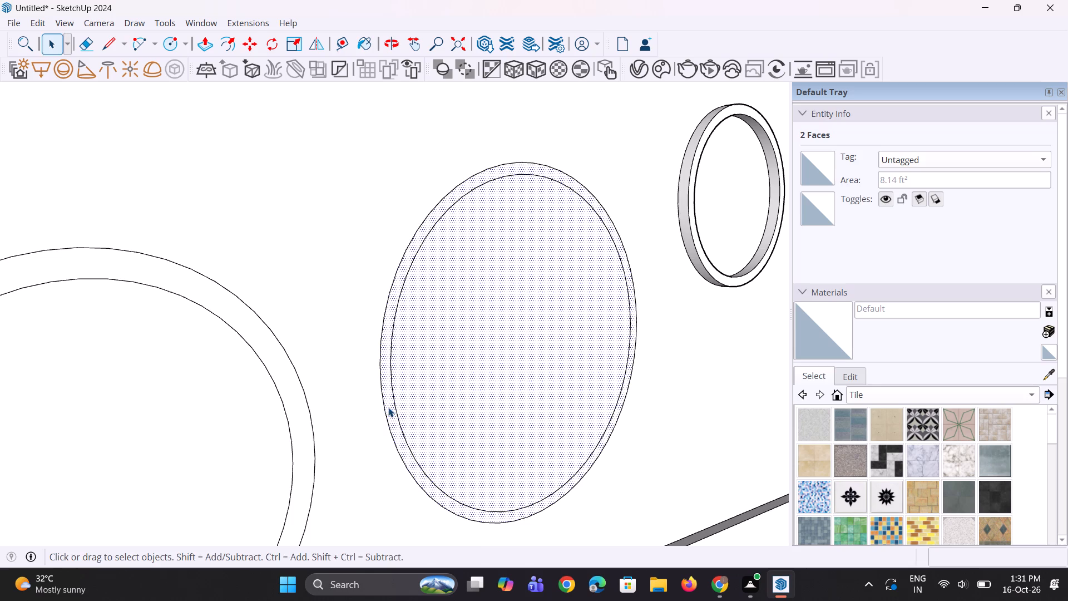
key("m")
left_click(443, 396)
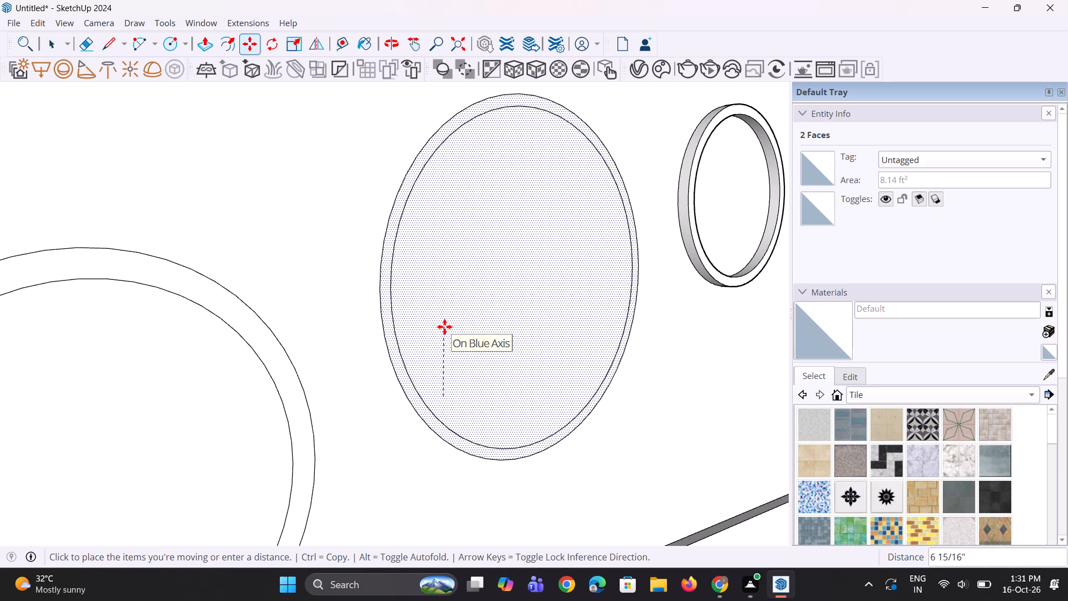
left_click(444, 327)
Push the small raised ring's front face back 1 7/16", flush with the wall.
scroll(370, 501, "down", 11)
middle_click_drag(414, 455, 424, 440)
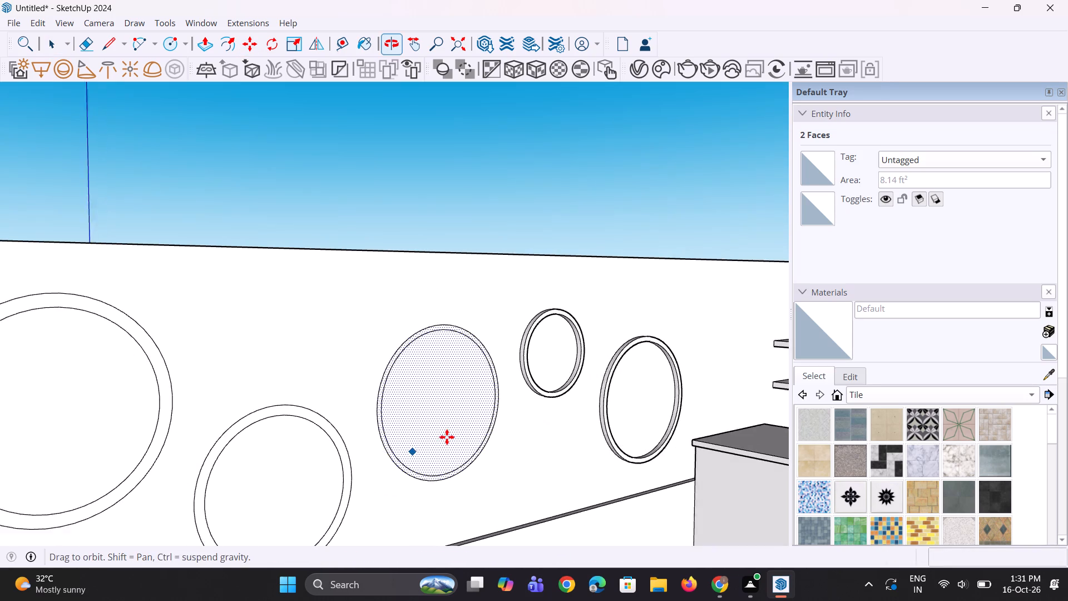
middle_click_drag(432, 431, 398, 423)
key("space")
key("space")
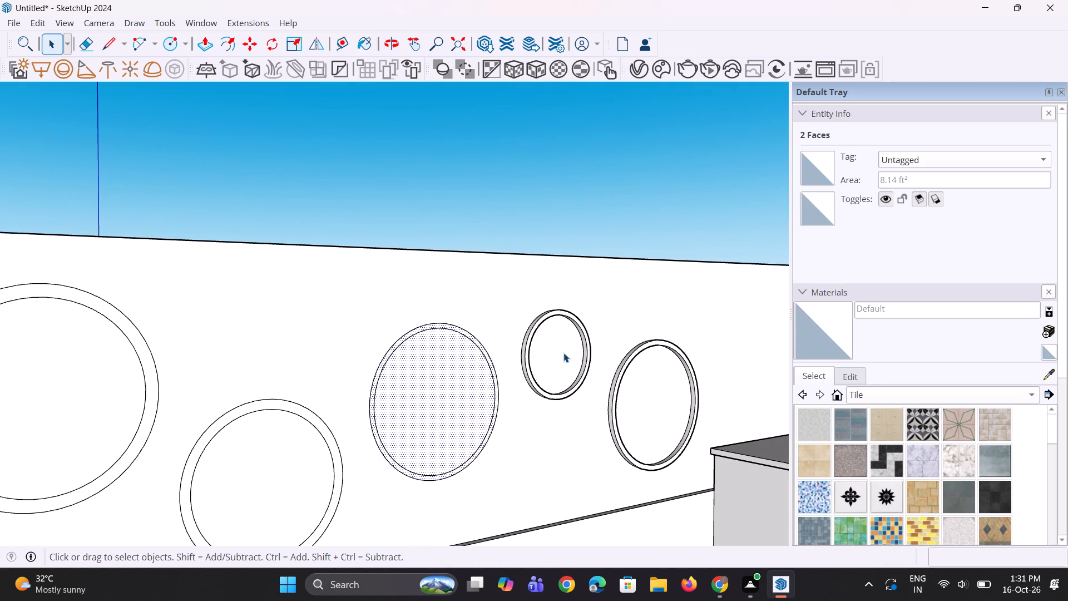
left_click(563, 353)
scroll(552, 362, "up", 6)
key("p")
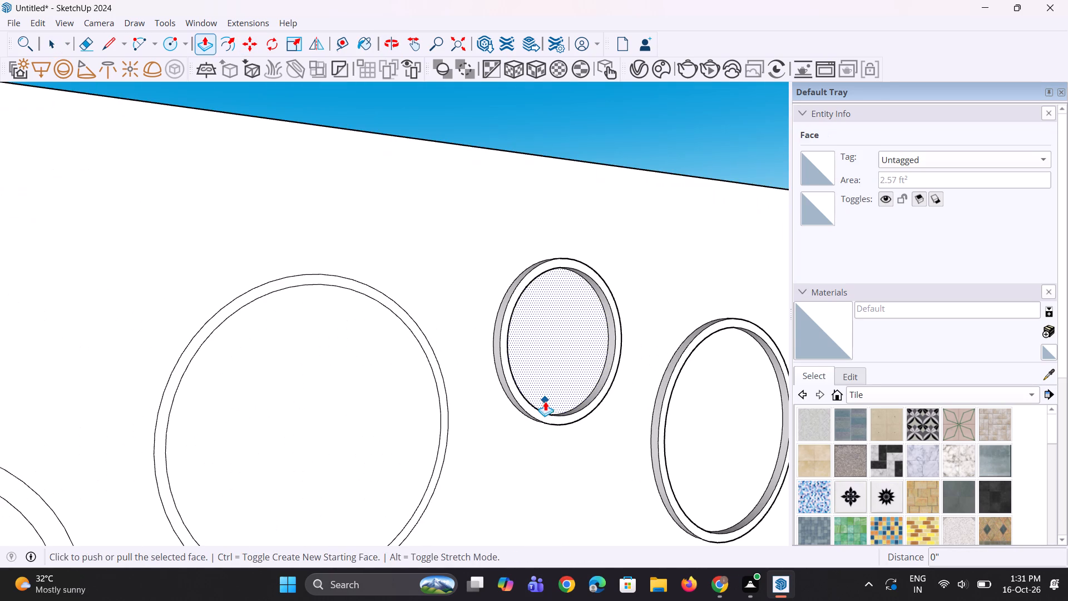
scroll(545, 401, "up", 2)
key("space")
type("p")
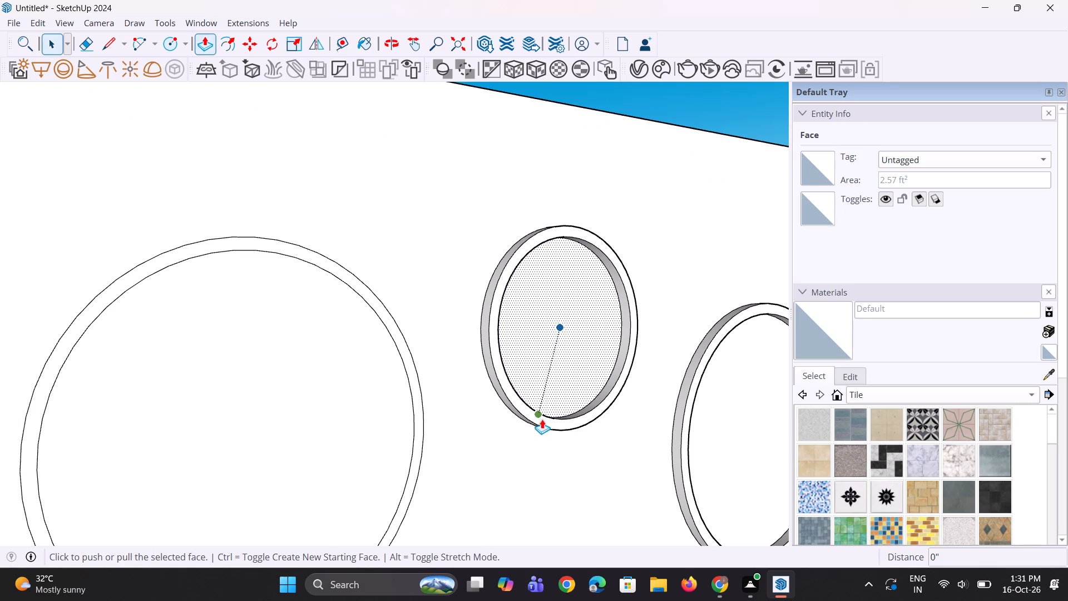
key("space")
key("space")
left_click(542, 419)
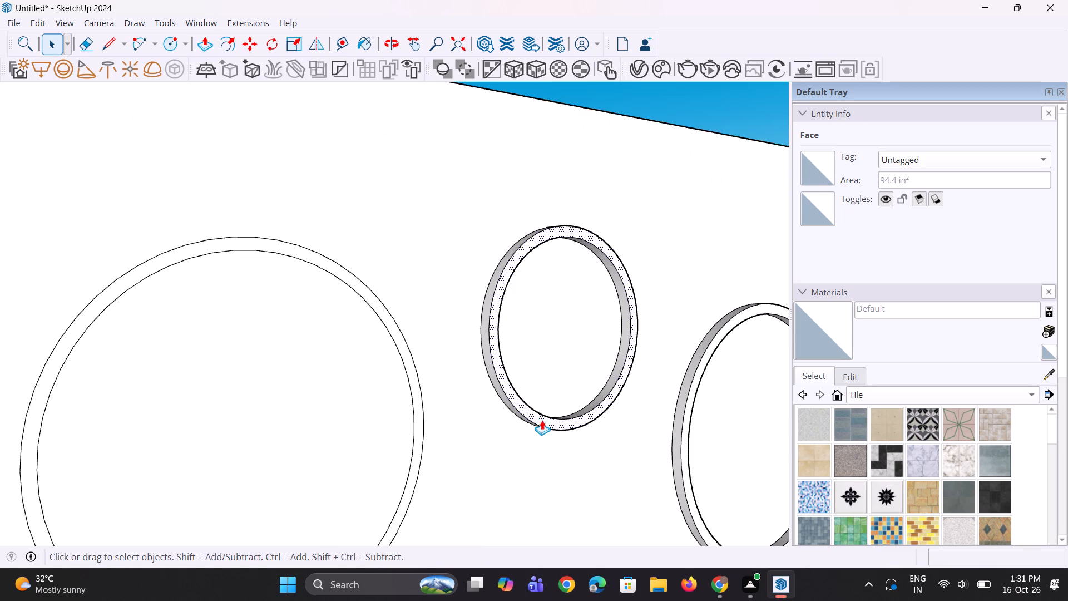
key("p")
left_click(542, 420)
left_click(521, 466)
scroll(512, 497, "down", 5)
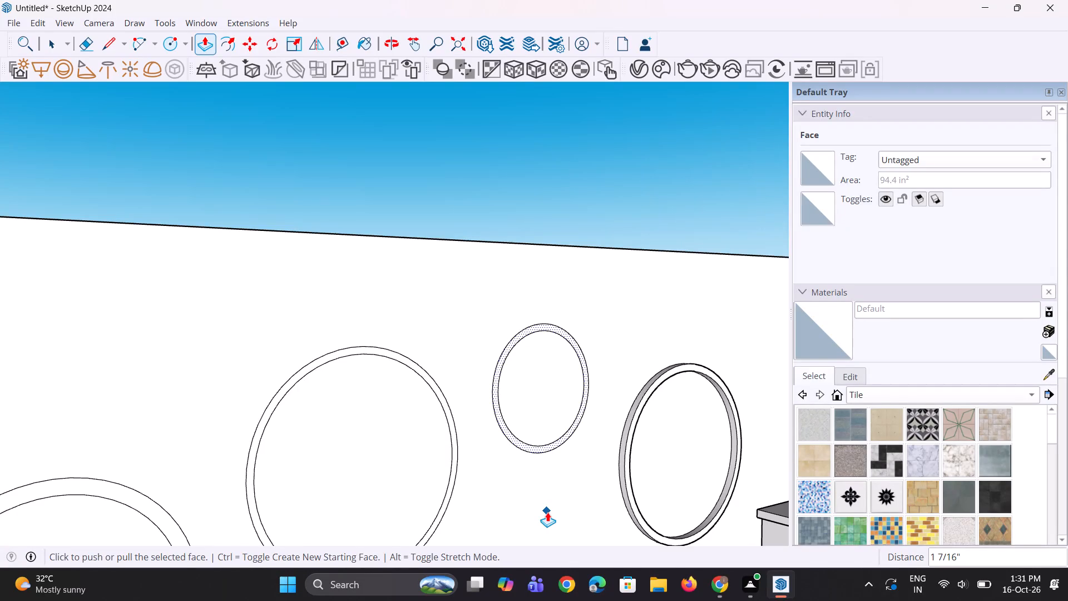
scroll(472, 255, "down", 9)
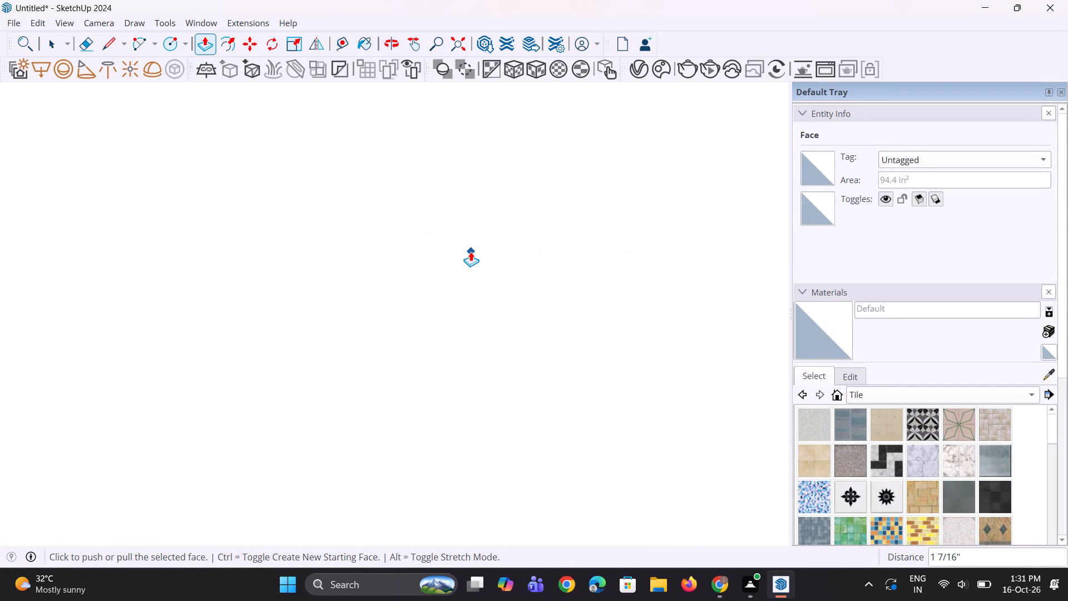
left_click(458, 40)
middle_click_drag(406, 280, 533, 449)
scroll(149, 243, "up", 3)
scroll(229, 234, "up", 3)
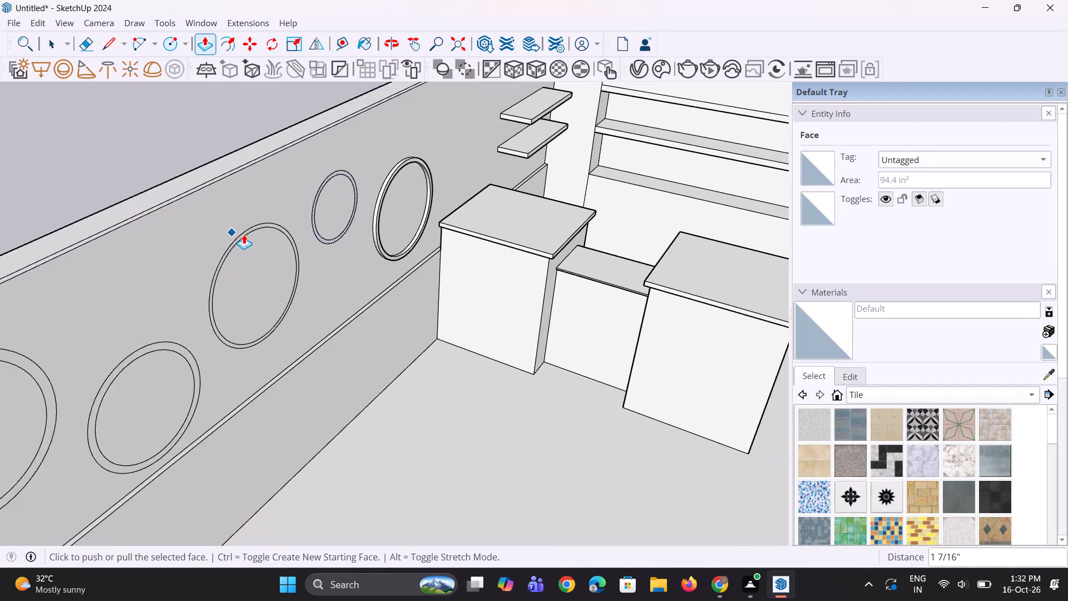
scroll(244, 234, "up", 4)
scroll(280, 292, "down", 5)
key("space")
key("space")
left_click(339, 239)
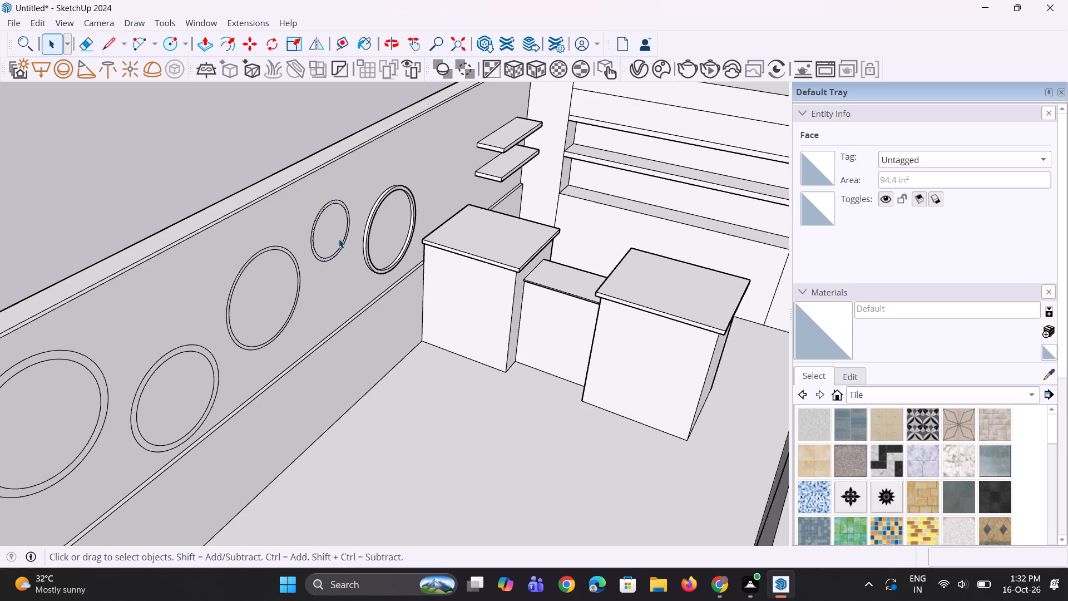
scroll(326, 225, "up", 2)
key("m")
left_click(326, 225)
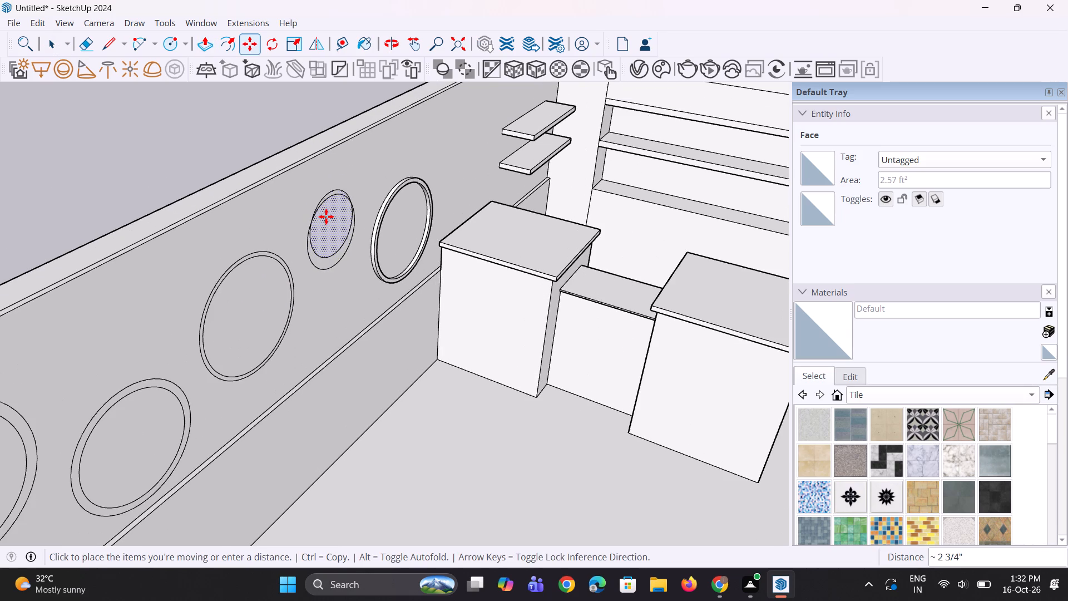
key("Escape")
Move the small ring's band and inner face together about 11 7/8" up the wall and towards its open front end.
scroll(309, 255, "up", 8)
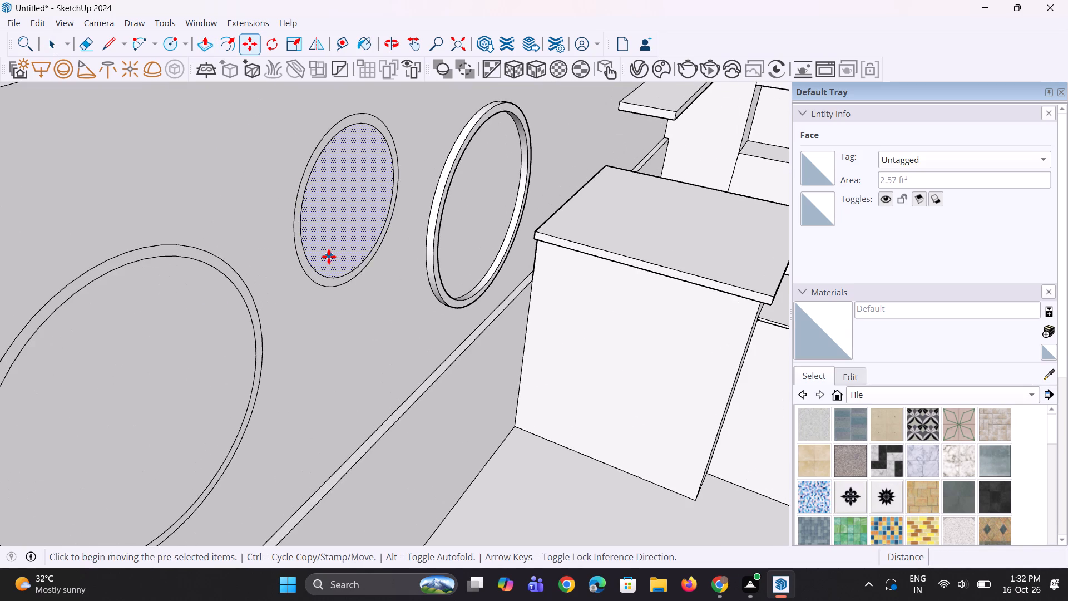
key("space")
key("space")
key("space")
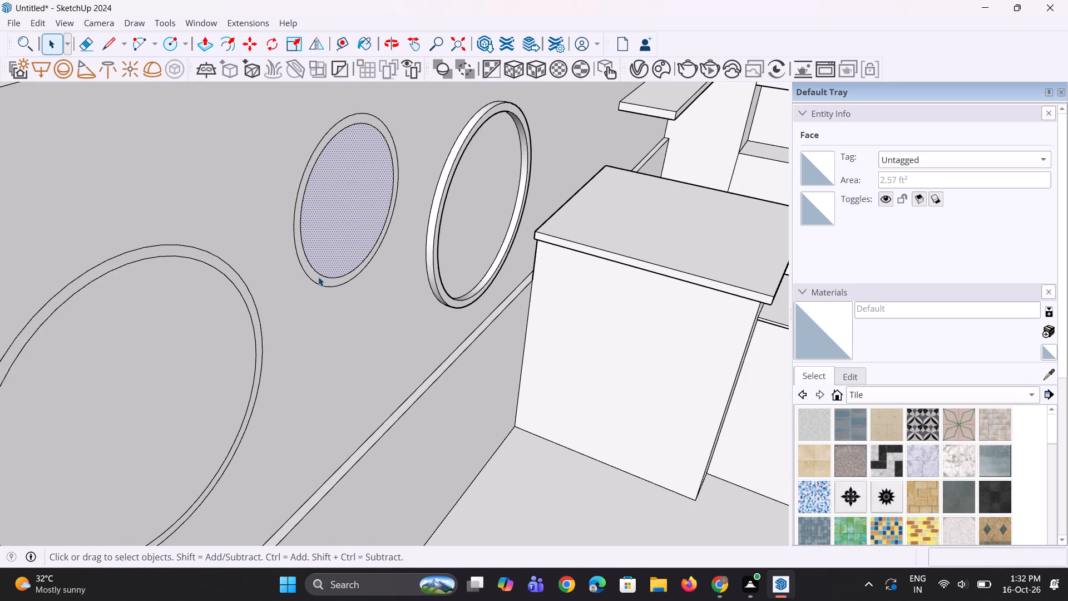
scroll(319, 276, "up", 2)
left_click(322, 279, "ctrl")
scroll(328, 263, "up", 1)
scroll(328, 263, "down", 5)
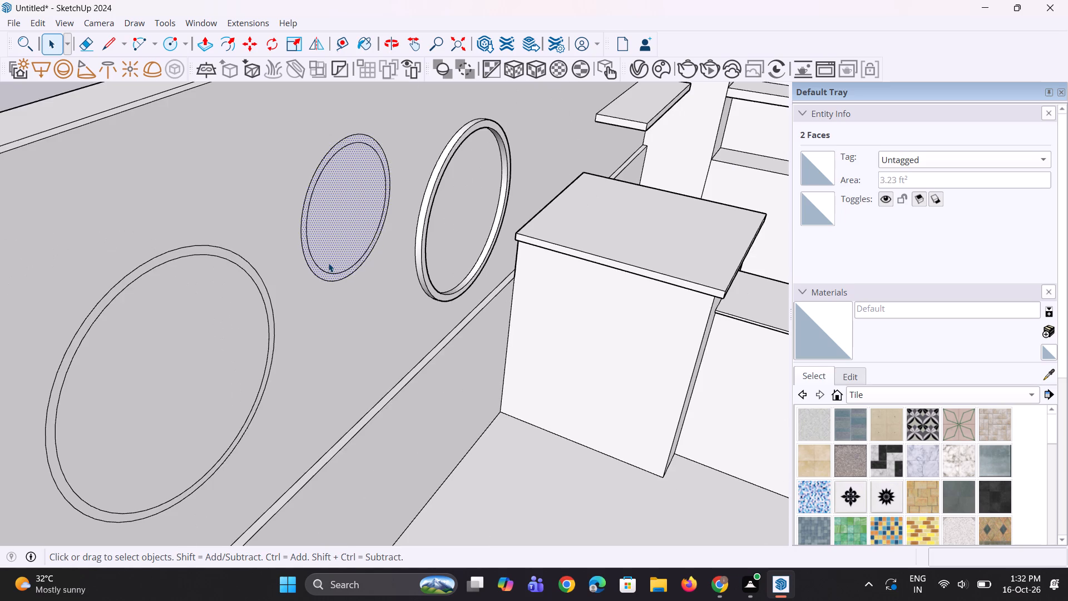
key("m")
scroll(335, 249, "down", 4)
left_click(340, 223)
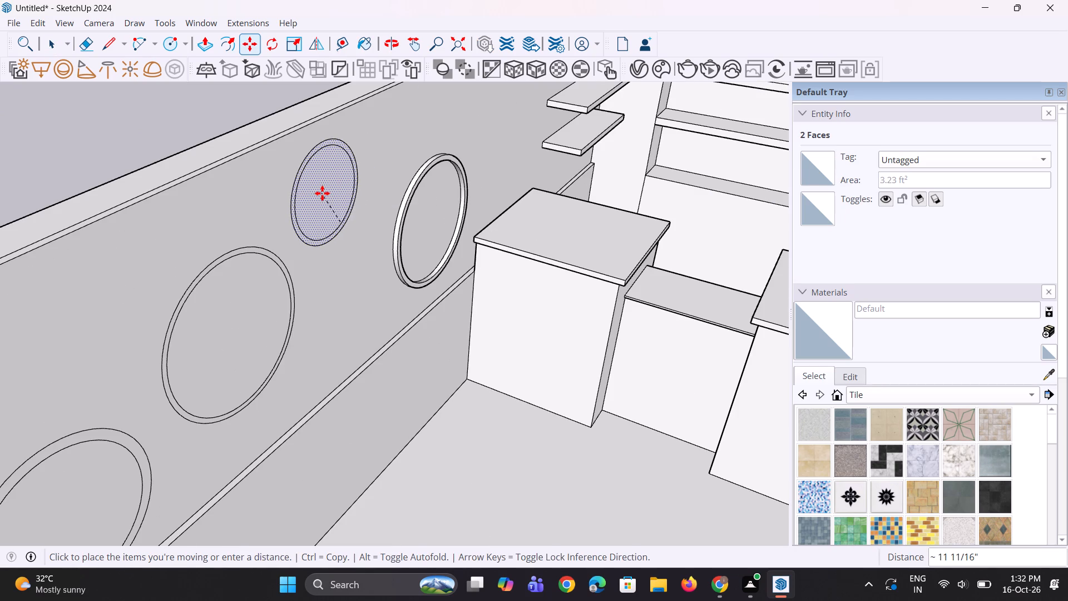
left_click(320, 195)
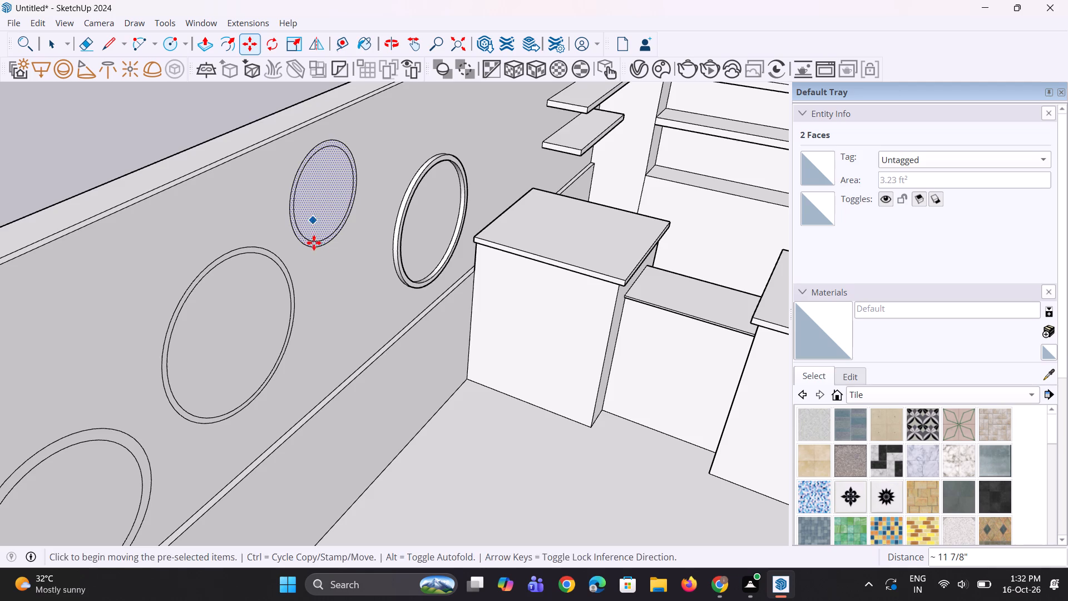
Push the front face of the raised ring nearest the counter back 1 7/16", flush with the wall.
middle_click_drag(318, 252, 314, 224)
key("space")
key("space")
scroll(406, 229, "up", 6)
key("space")
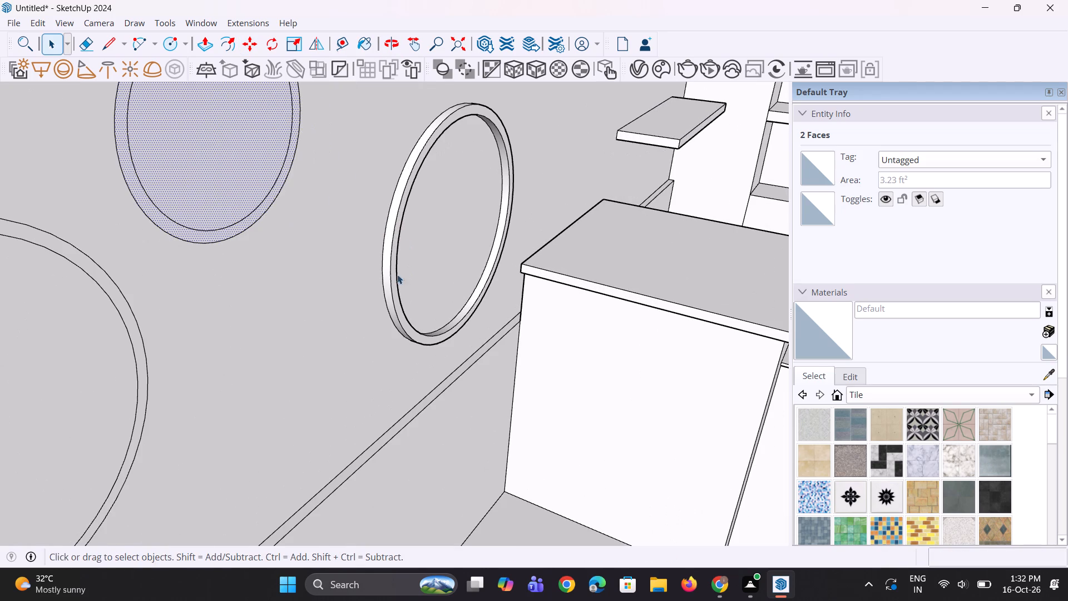
key("p")
left_click(393, 288)
left_click(365, 302)
key("space")
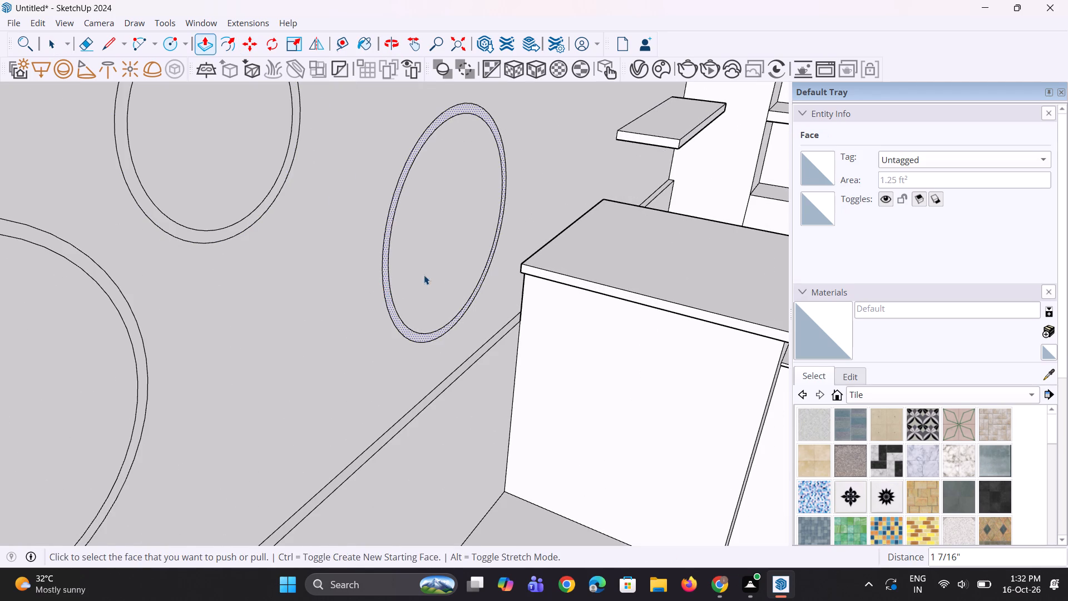
Move the band and inner face of the ring nearest the counter about 7 3/4" towards the wall's open front end.
key("space")
scroll(429, 273, "up", 1)
left_click(429, 273)
scroll(375, 299, "up", 3)
left_click(392, 316, "ctrl")
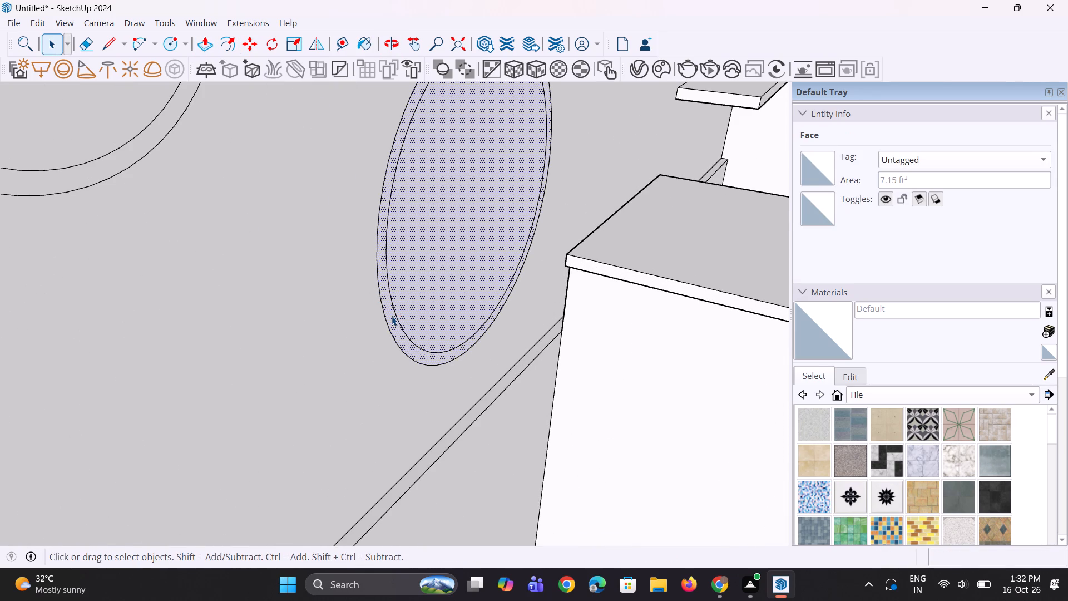
type(",m")
left_click(414, 297)
left_click(370, 311)
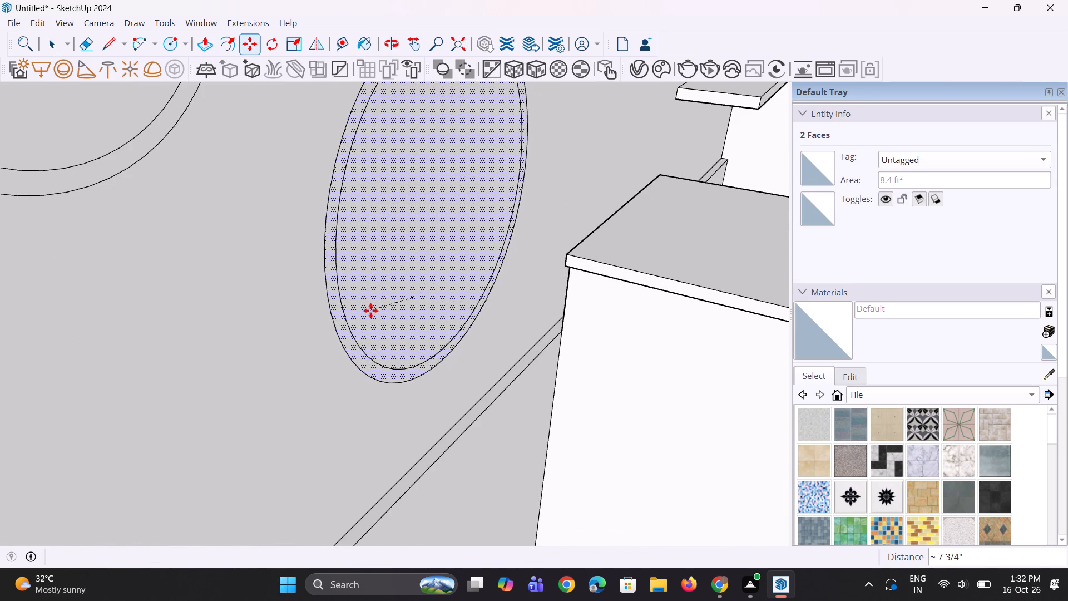
Move the band and inner face of the ring nearest the counter 6" down the wall.
scroll(377, 315, "down", 4)
middle_click_drag(398, 306, 172, 288)
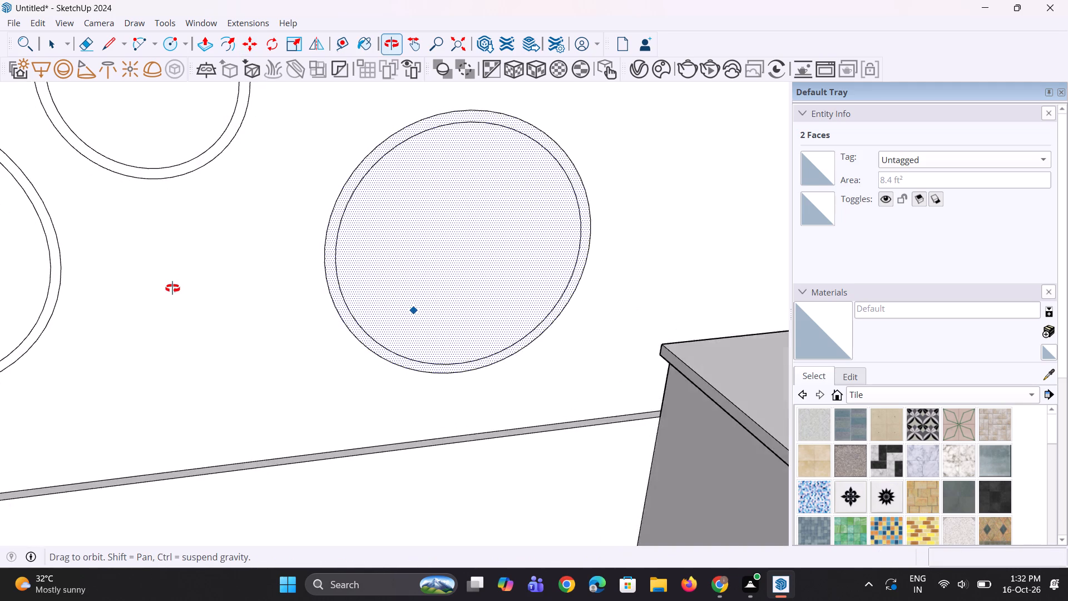
middle_click_drag(172, 288, 273, 262)
left_click(379, 292)
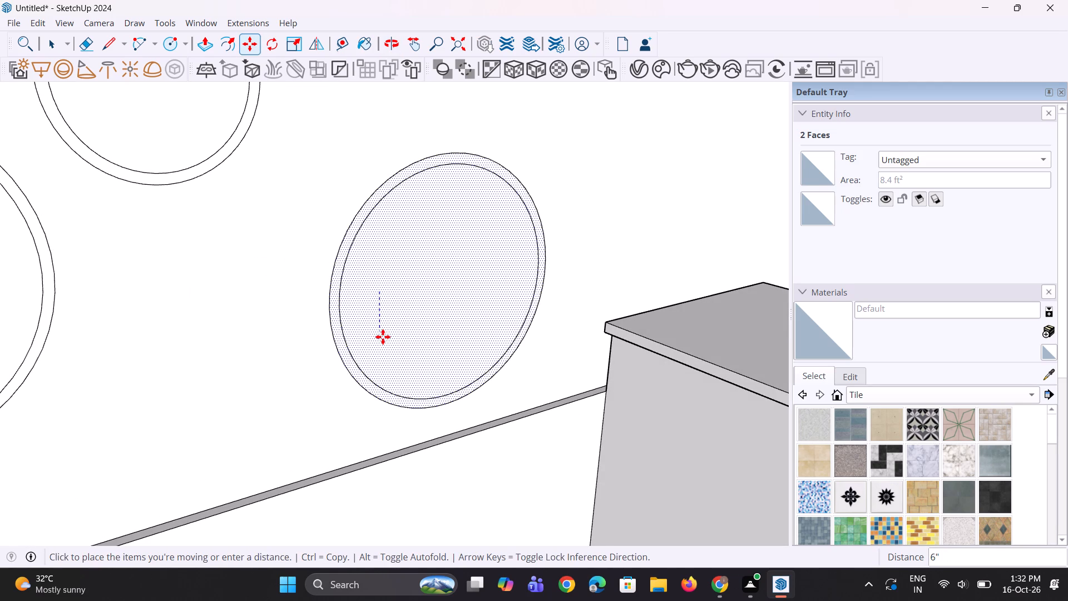
left_click(383, 337)
Move the small upper ring's band and inner face together a short distance along the wall towards the counter.
scroll(415, 311, "down", 10)
middle_click_drag(404, 313, 328, 308)
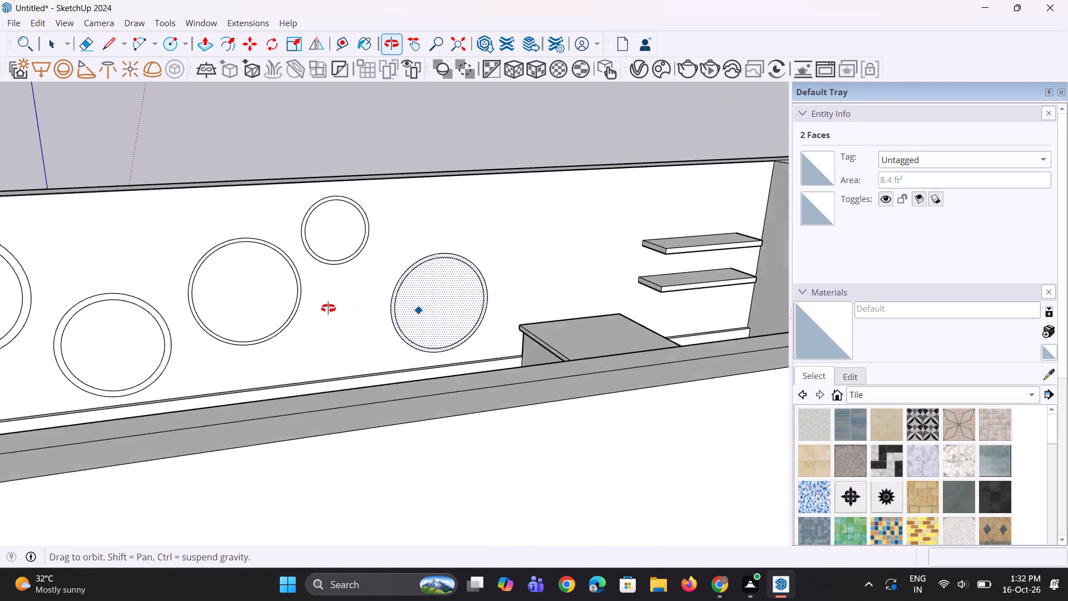
middle_click_drag(328, 308, 335, 319)
key("space")
scroll(327, 237, "up", 3)
key("space")
left_click(329, 233)
scroll(332, 209, "up", 6)
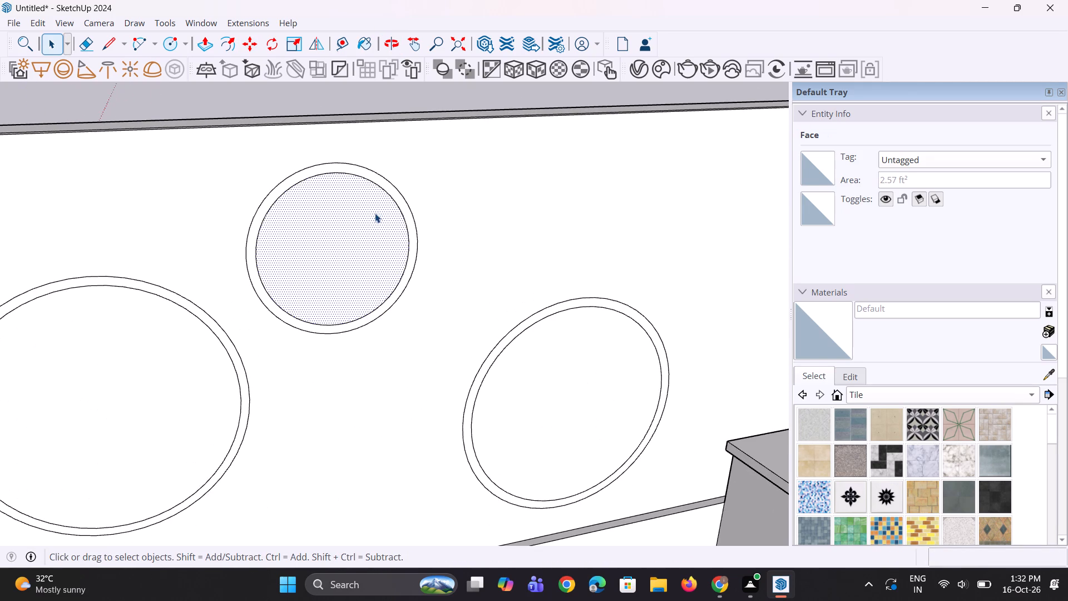
left_click(412, 250, "ctrl")
key("m")
left_click(348, 256)
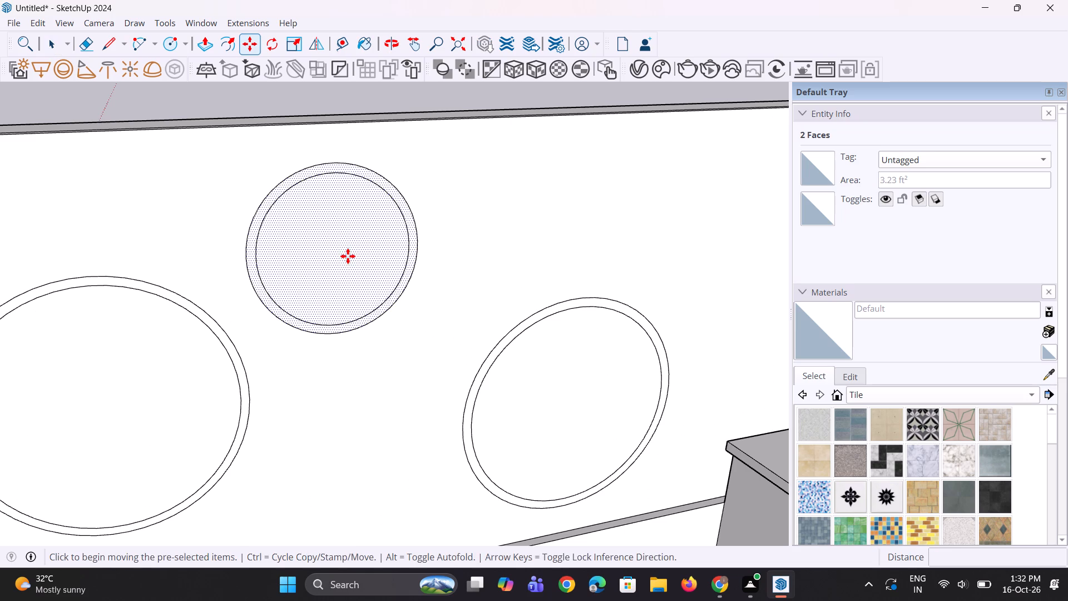
scroll(386, 257, "up", 1)
left_click(386, 257)
Examine the ring arrangement along the wall with the whole cafe in view.
scroll(420, 289, "down", 4)
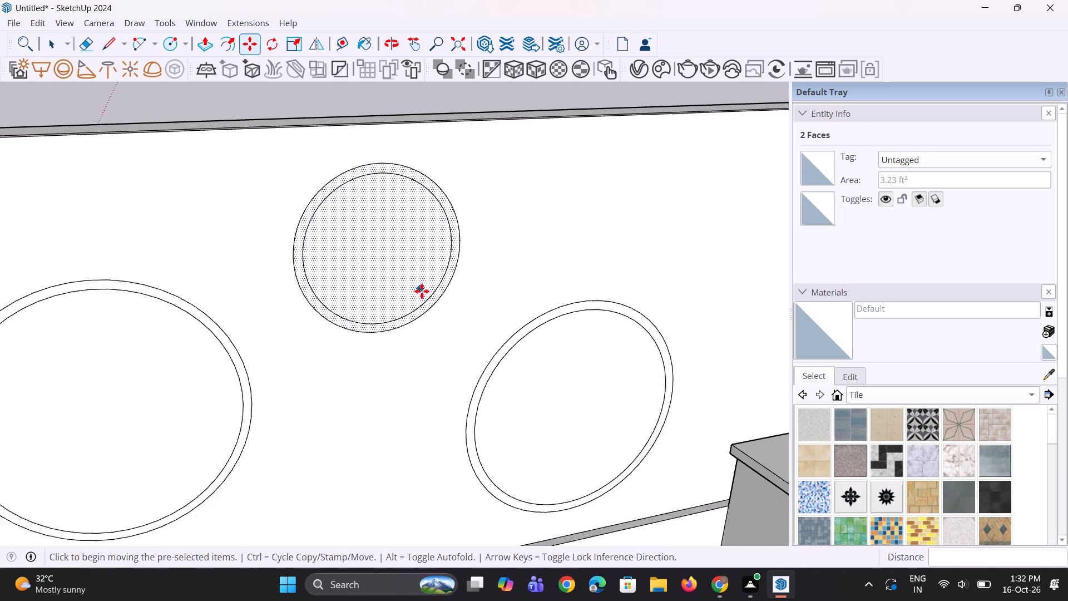
scroll(422, 291, "down", 2)
middle_click_drag(285, 341, 269, 279)
scroll(345, 298, "down", 6)
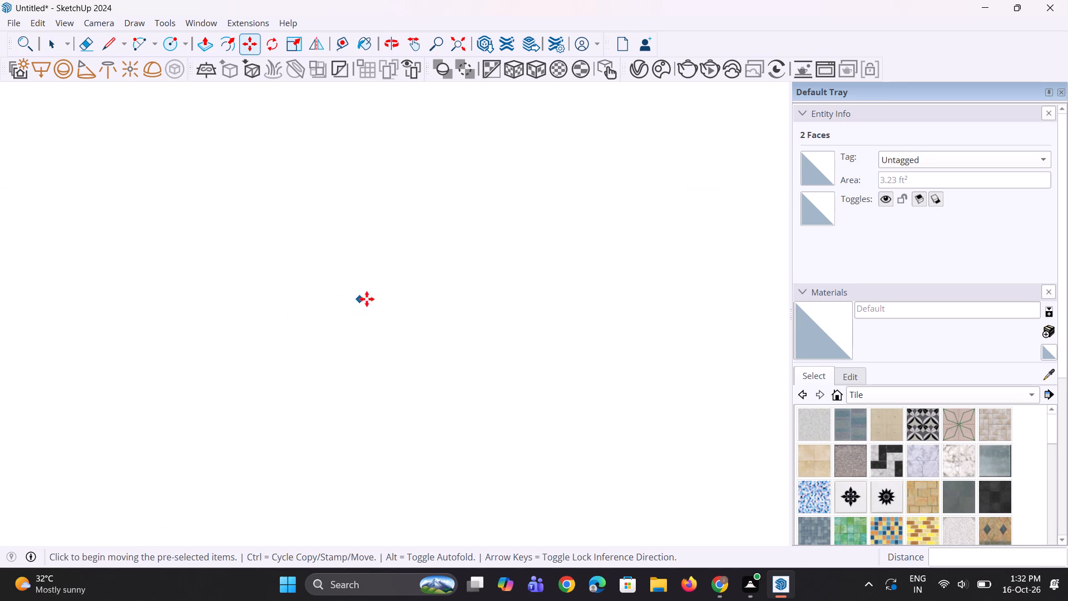
scroll(367, 299, "down", 1)
left_click(463, 46)
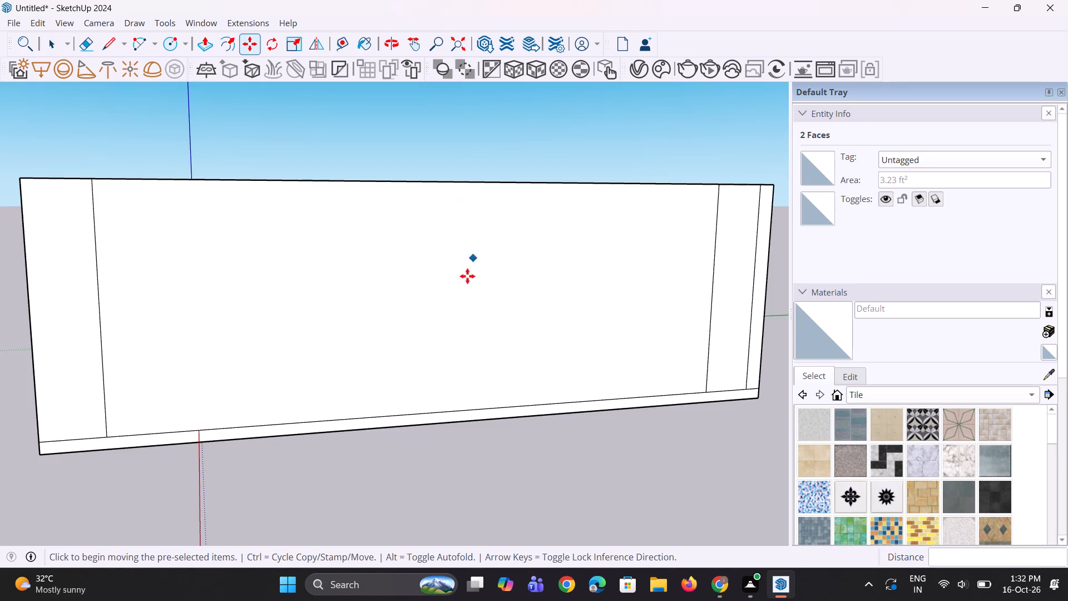
scroll(444, 285, "down", 3)
middle_click_drag(354, 357, 481, 474)
Move the band and inner face of the third ring from the counter 6" along the wall towards the counter.
scroll(210, 234, "up", 7)
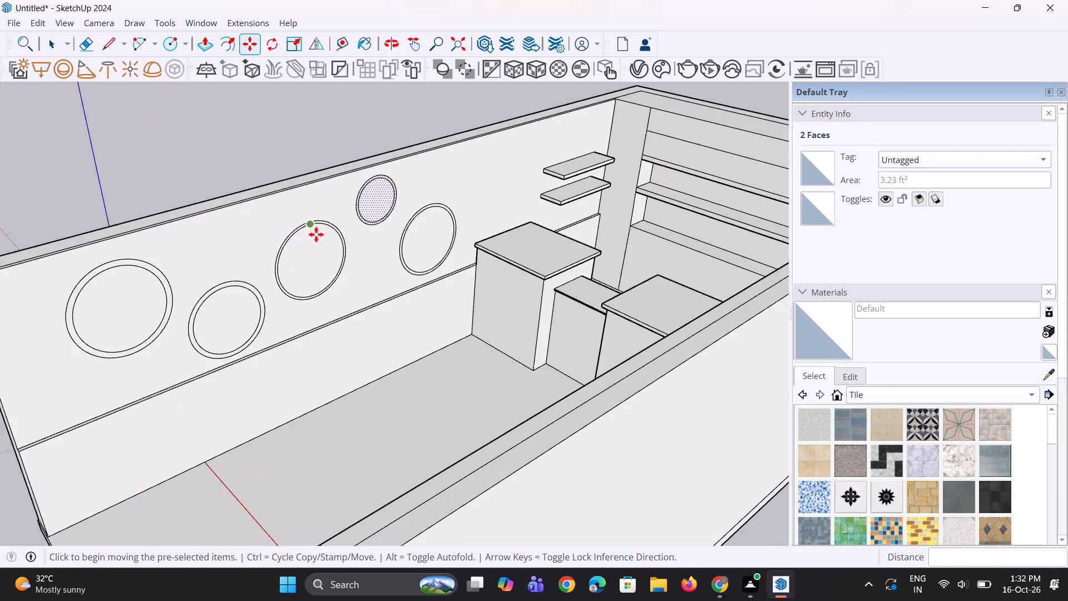
scroll(316, 234, "up", 3)
scroll(326, 253, "down", 1)
scroll(326, 253, "up", 4)
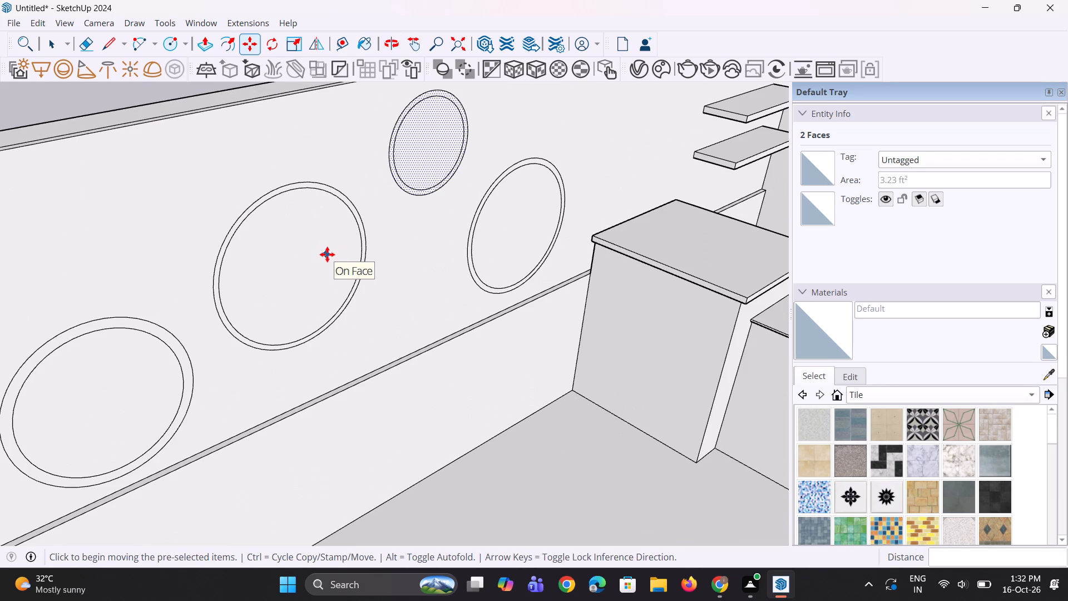
scroll(360, 270, "up", 1)
middle_click_drag(360, 270, 346, 263)
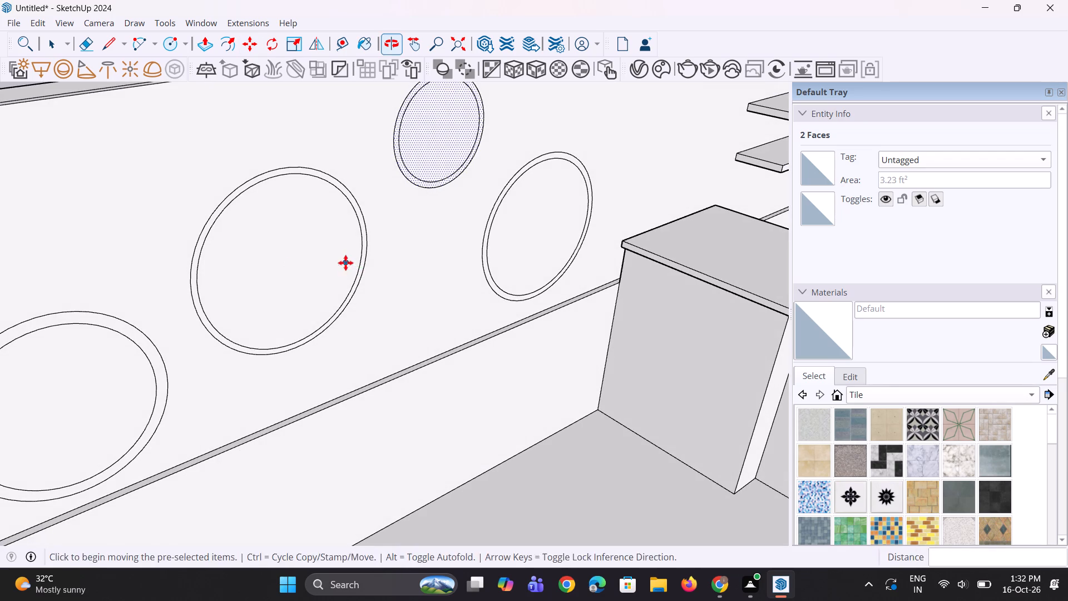
key("space")
key("b")
left_click(325, 273)
key("space")
key("space")
scroll(325, 273, "up", 3)
left_click(325, 272)
scroll(364, 247, "up", 3)
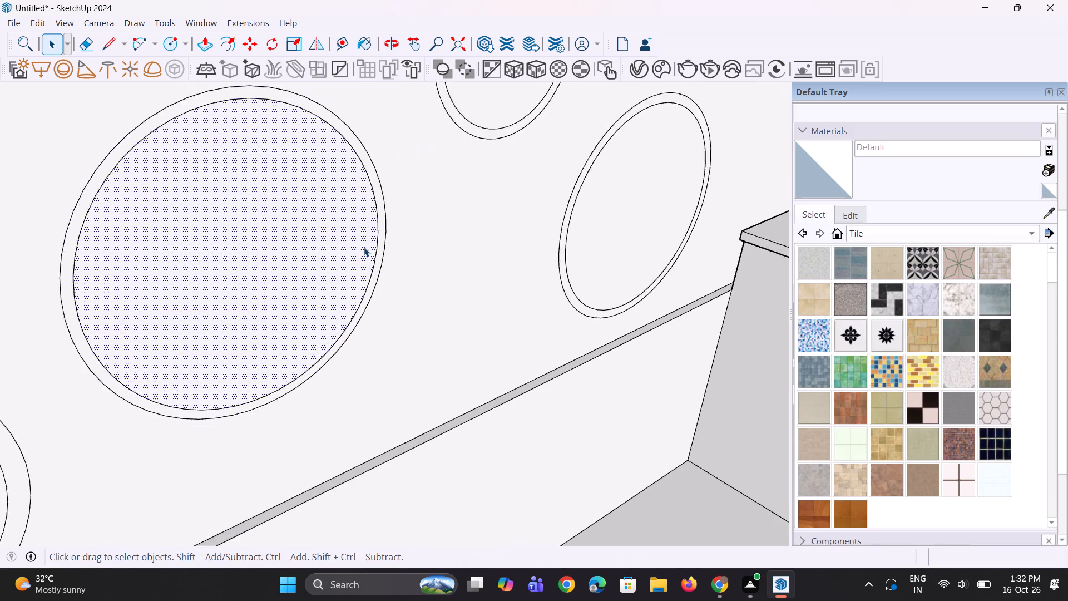
left_click(381, 265, "ctrl")
scroll(371, 307, "down", 6)
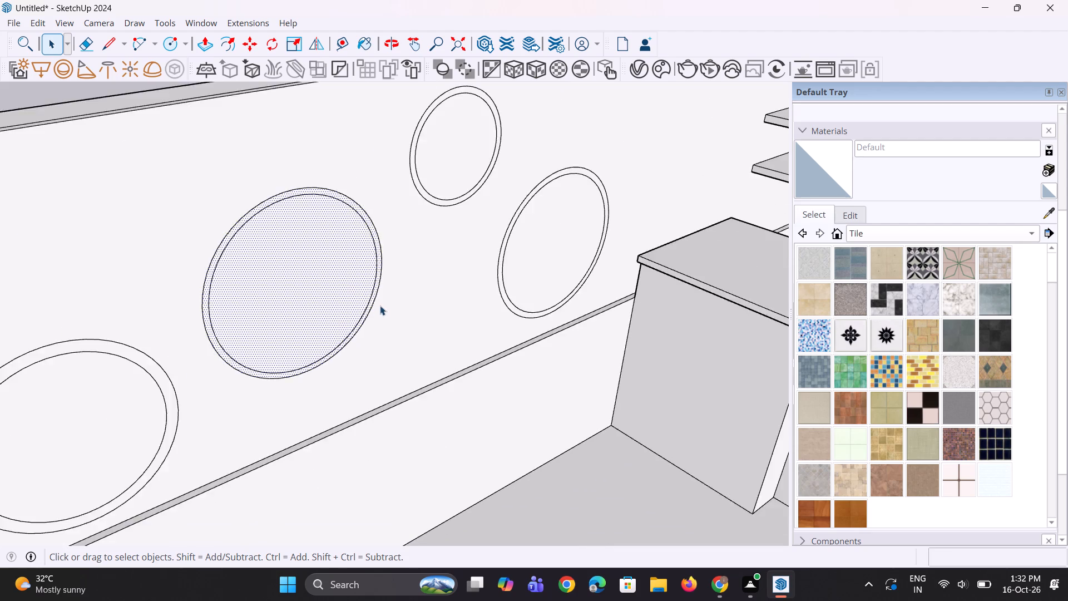
scroll(381, 304, "down", 6)
middle_click_drag(350, 302, 332, 294)
key("m")
left_click(327, 294)
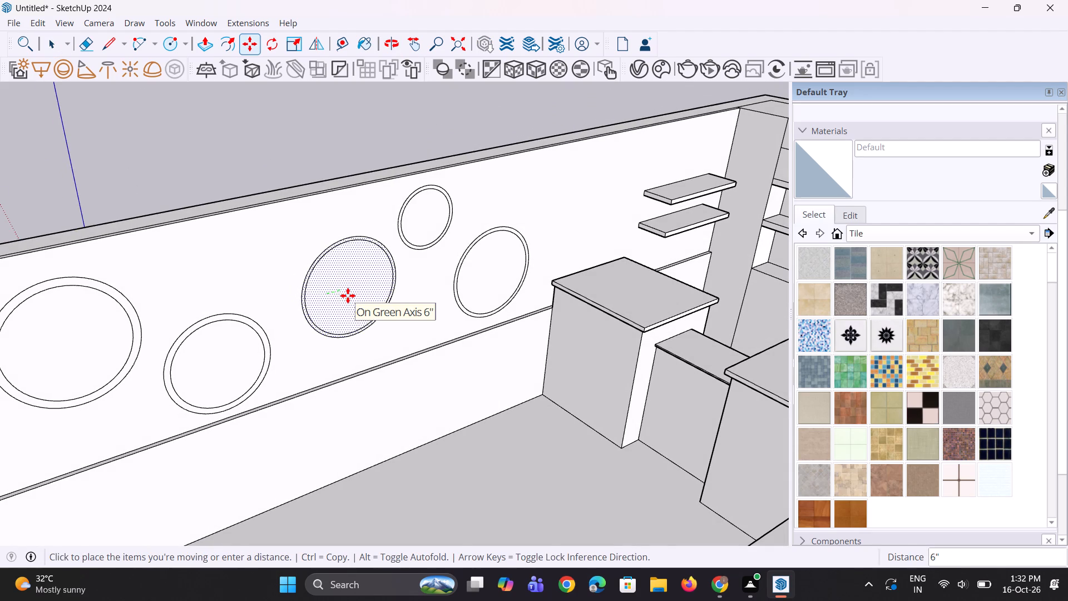
left_click(348, 295)
Move the band and inner face of the fourth, low ring 9 1/8" along the wall towards the counter.
key("space")
key("space")
scroll(187, 317, "up", 6)
left_click(224, 351)
scroll(256, 310, "up", 1, "ctrl")
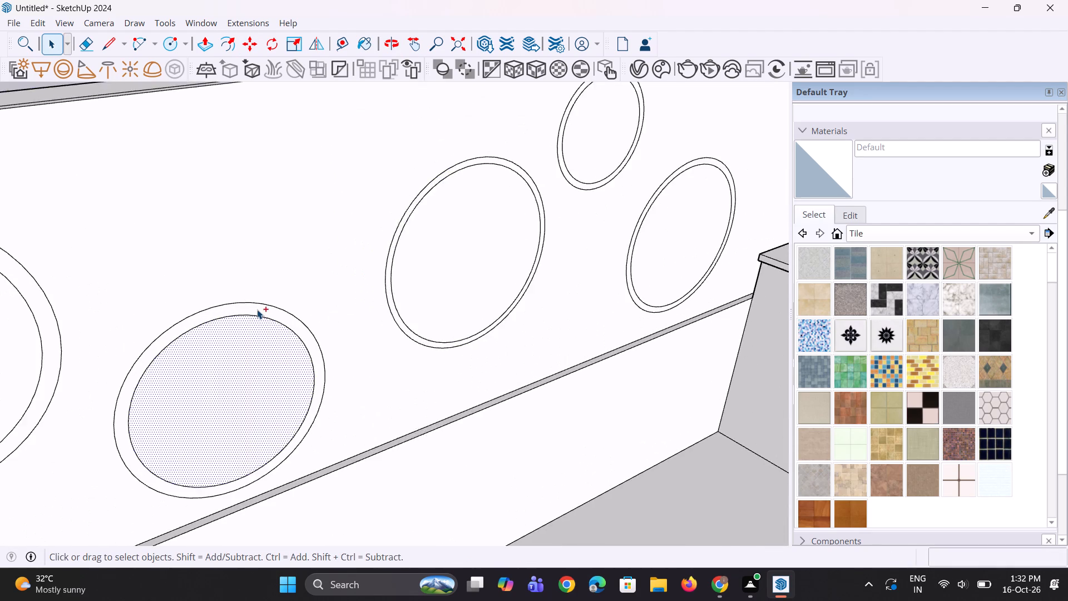
scroll(257, 309, "up", 1, "ctrl")
left_click(257, 309, "ctrl")
key("m")
left_click(250, 352)
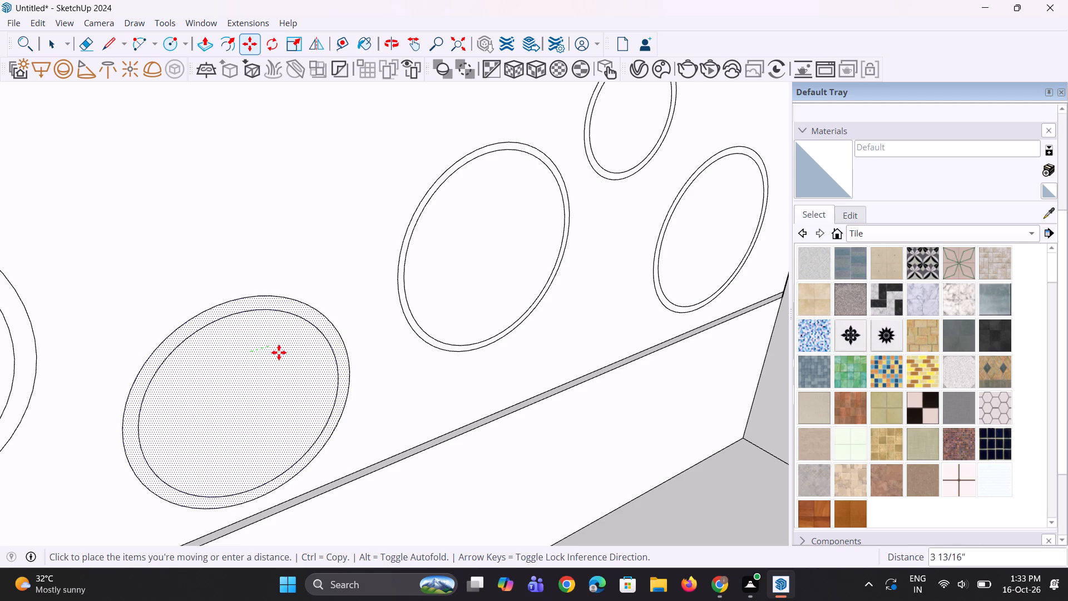
left_click(308, 341)
Replace the largest ring's outer circle with a new one offset about 1 3/8" outside its inner circle.
scroll(356, 334, "down", 6)
middle_click_drag(359, 331, 350, 319)
key("space")
key("space")
left_click(113, 299)
scroll(153, 321, "up", 7)
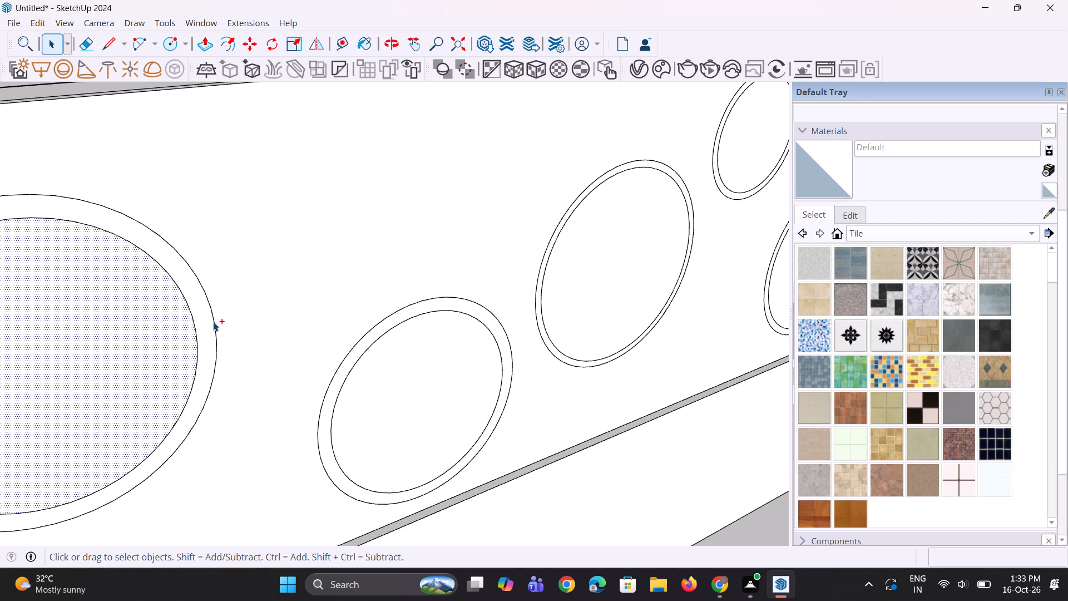
left_click(213, 313)
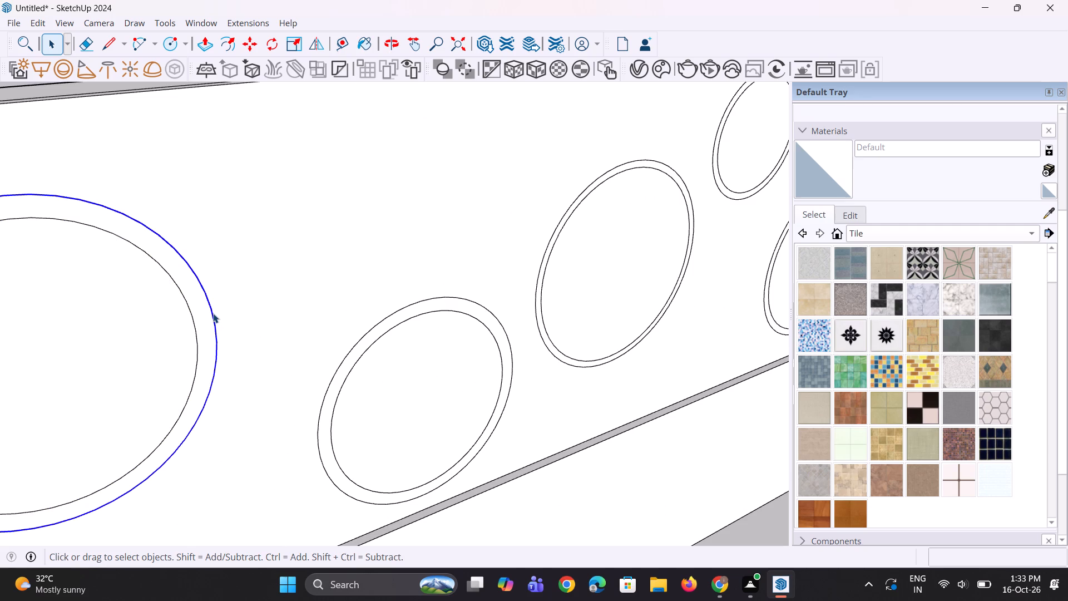
key("Delete")
left_click(146, 338)
scroll(162, 342, "up", 1)
key("f")
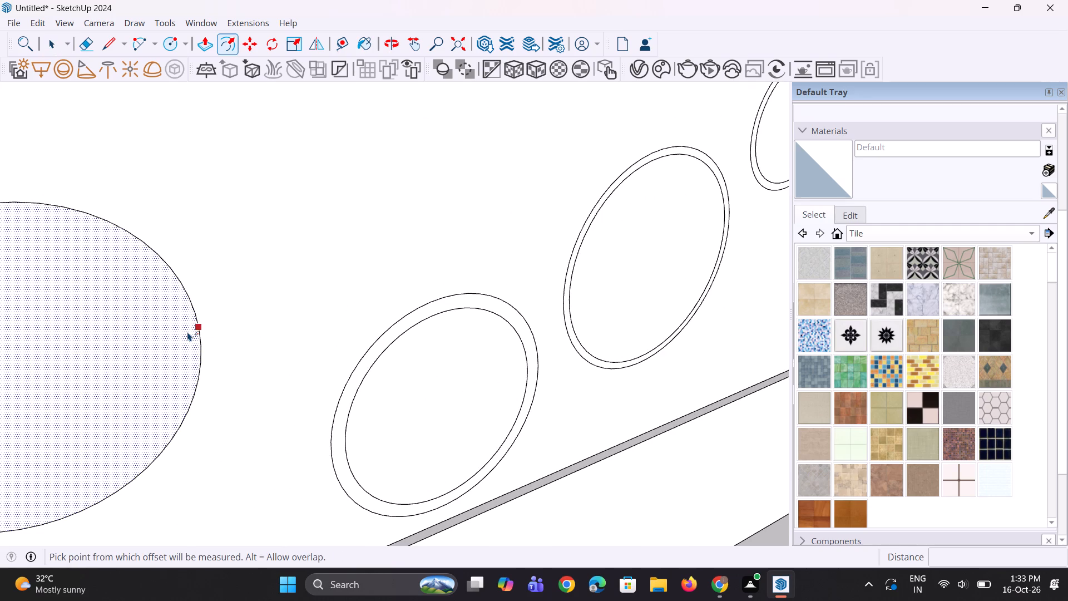
left_click(187, 332)
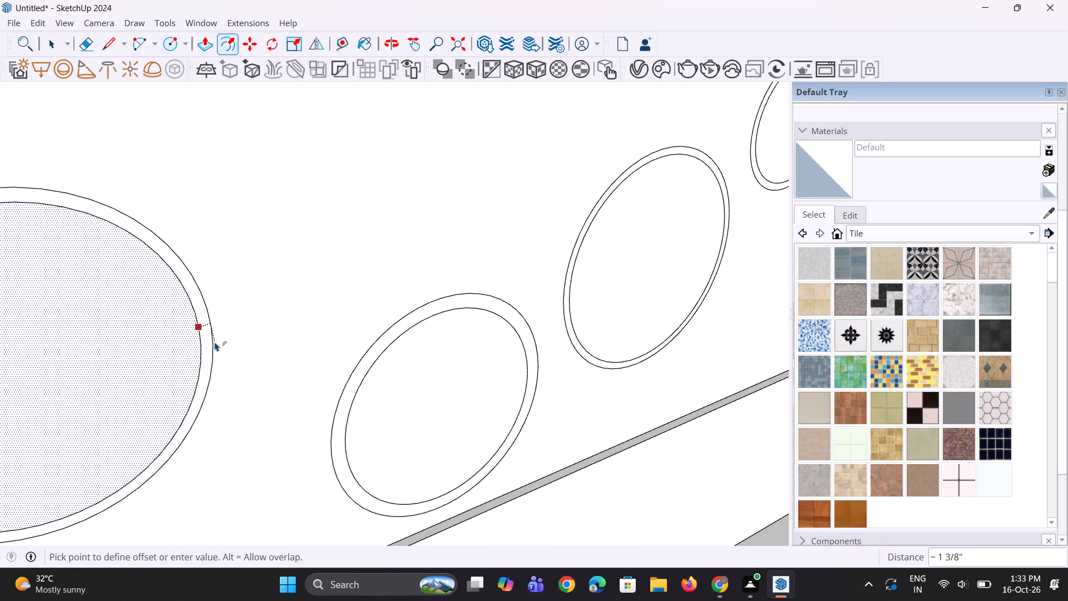
left_click(215, 342)
Move the largest ring's band and inner face 10 13/16" towards the counter and about 2 3/16" up the wall.
key("space")
scroll(185, 341, "up", 6)
left_click(214, 336, "ctrl")
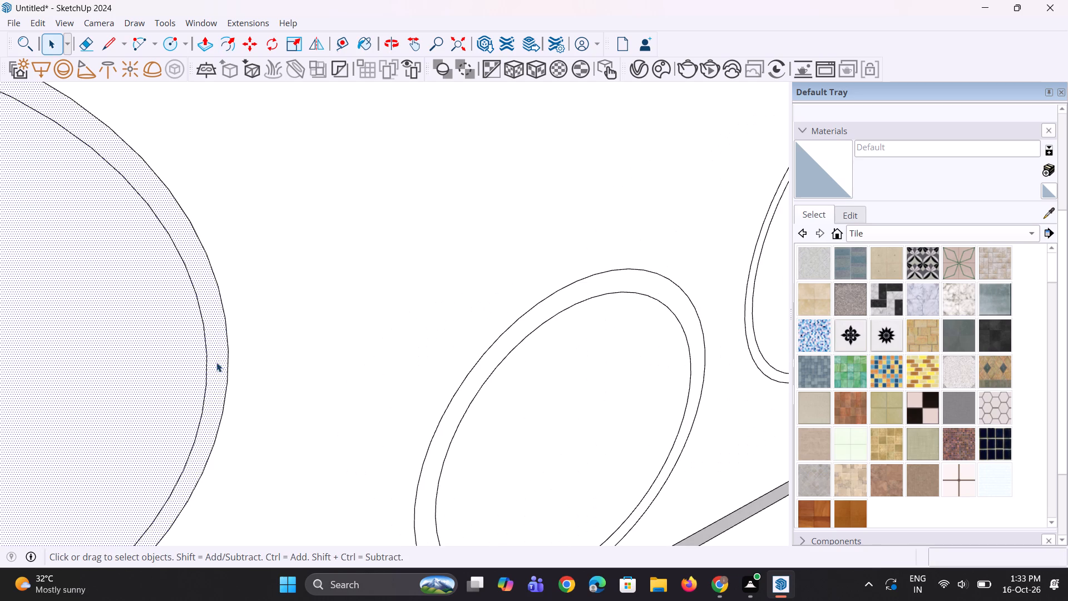
scroll(227, 362, "down", 13)
key("m")
left_click(186, 347)
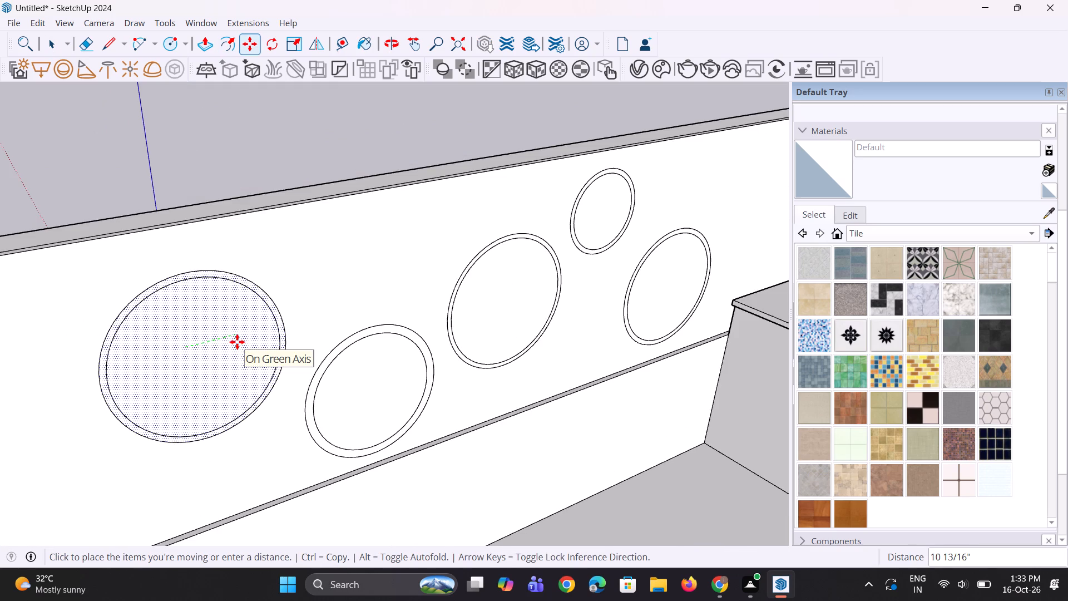
left_click(237, 342)
left_click(236, 342)
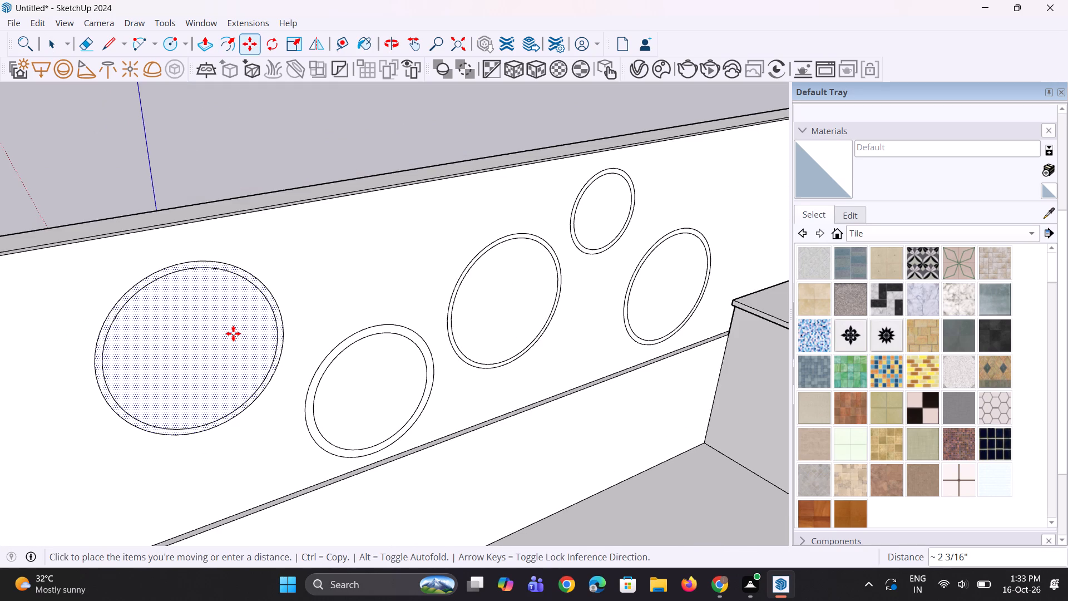
left_click(233, 333)
Replace the low fourth ring's outer circle with a new one offset about 1 1/4" outside its inner circle.
middle_click_drag(343, 402, 339, 385)
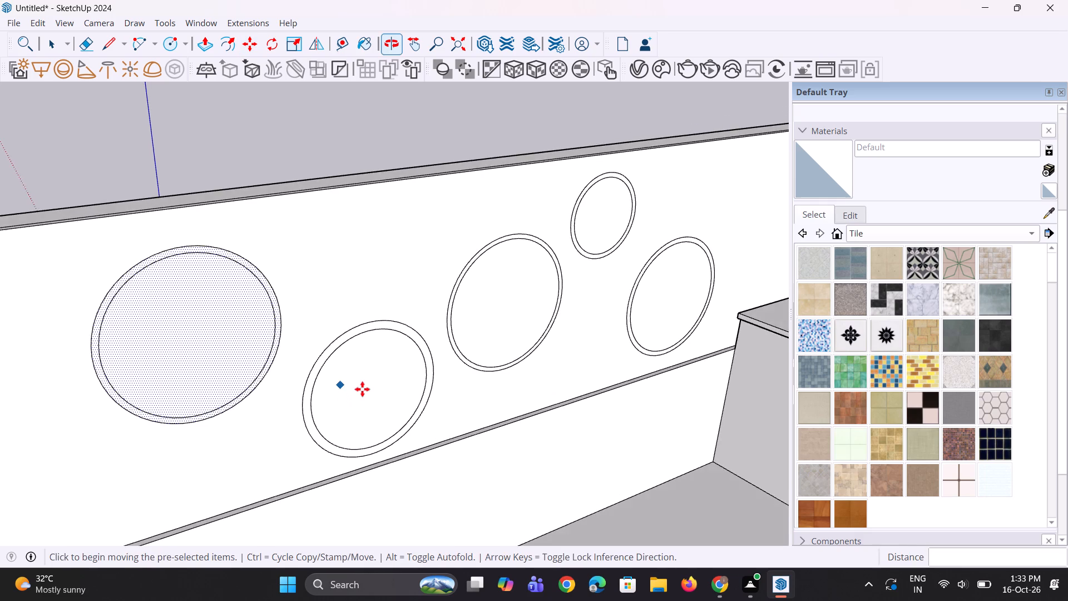
scroll(409, 395, "down", 6)
scroll(386, 389, "up", 6)
key("space")
scroll(354, 377, "up", 3)
middle_click_drag(445, 376, 411, 368)
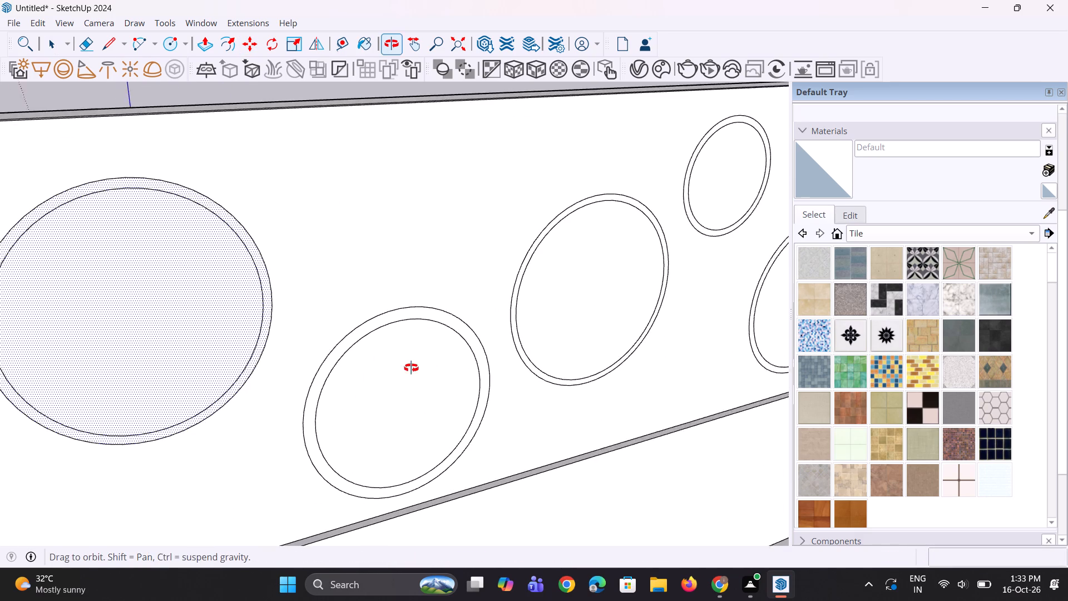
middle_click_drag(411, 368, 400, 368)
scroll(381, 353, "up", 2)
scroll(372, 342, "down", 8)
scroll(491, 375, "up", 1)
middle_click_drag(491, 374, 447, 339)
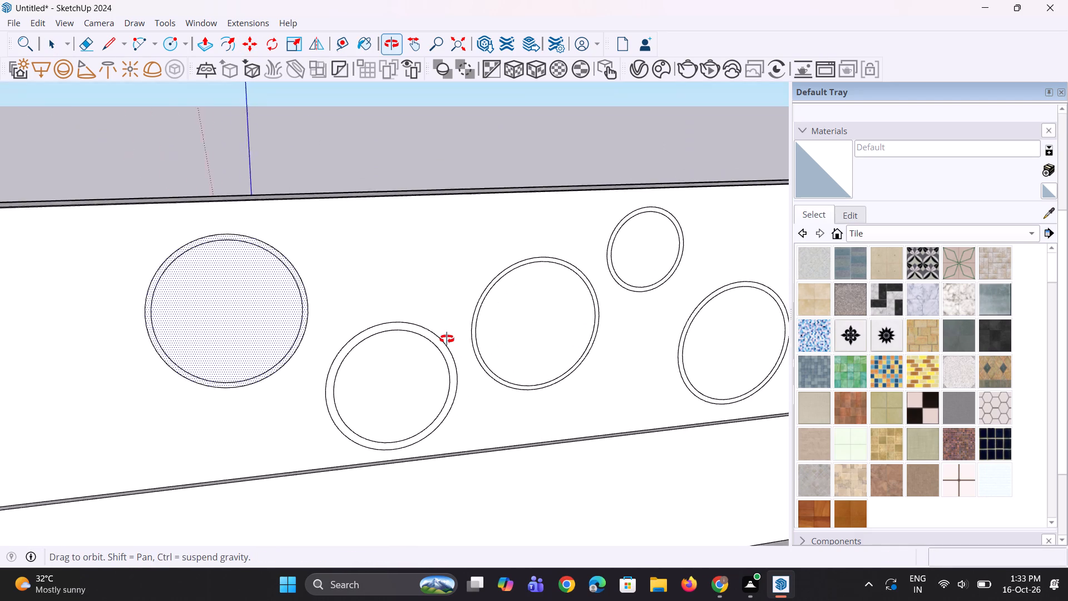
middle_click_drag(447, 339, 438, 351)
scroll(358, 306, "up", 3)
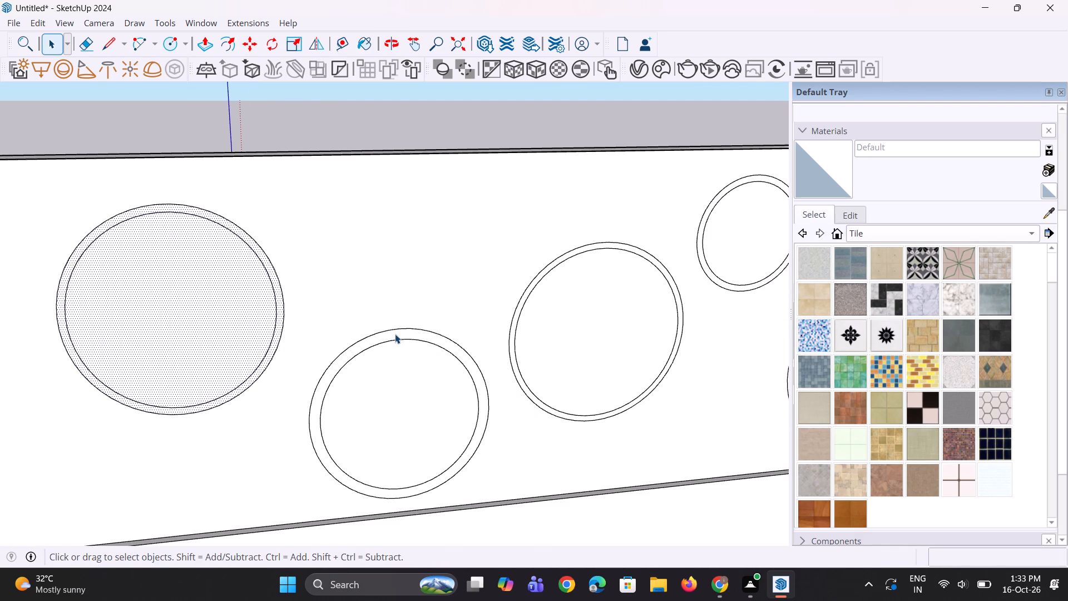
left_click(396, 331)
key("Delete")
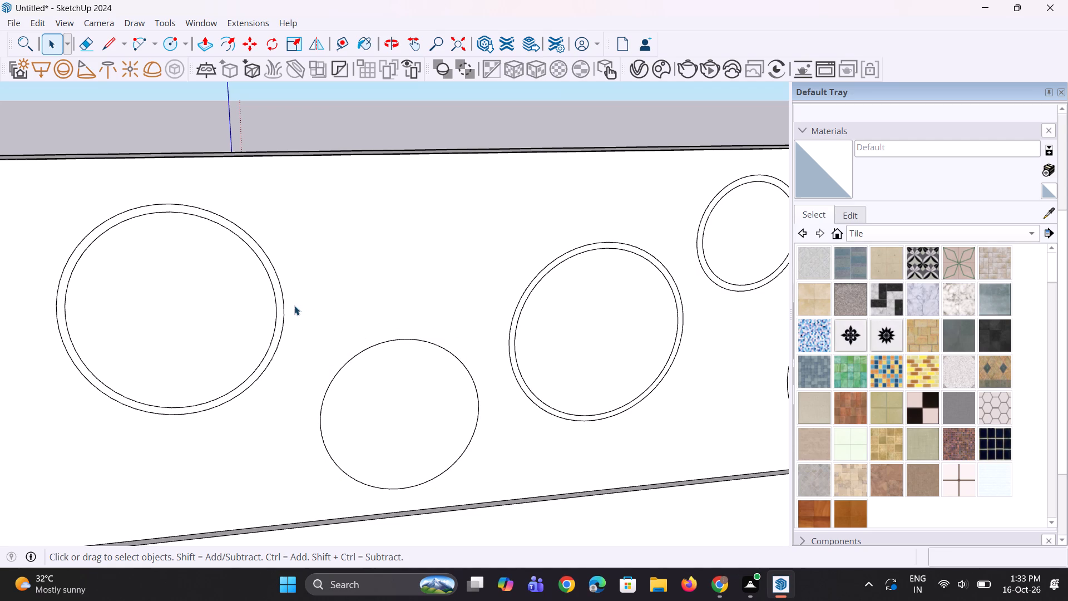
left_click(347, 389)
key("f")
left_click(339, 390)
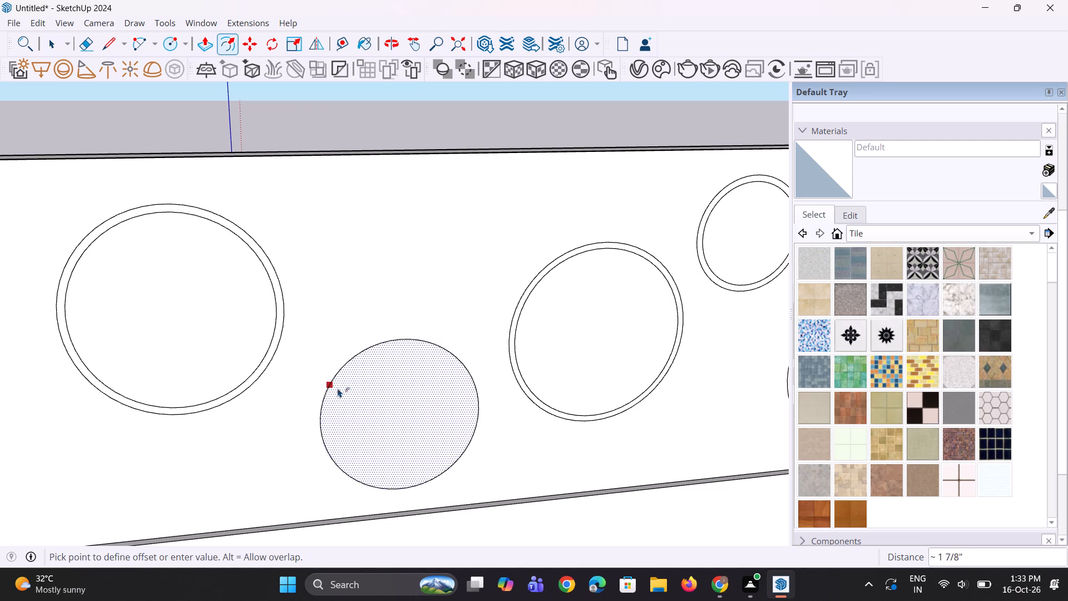
left_click(322, 361)
Move the largest ring's band and inner face about 5" along the wall towards the counter.
scroll(416, 391, "down", 6)
key("space")
key("space")
left_click(432, 225)
key("space")
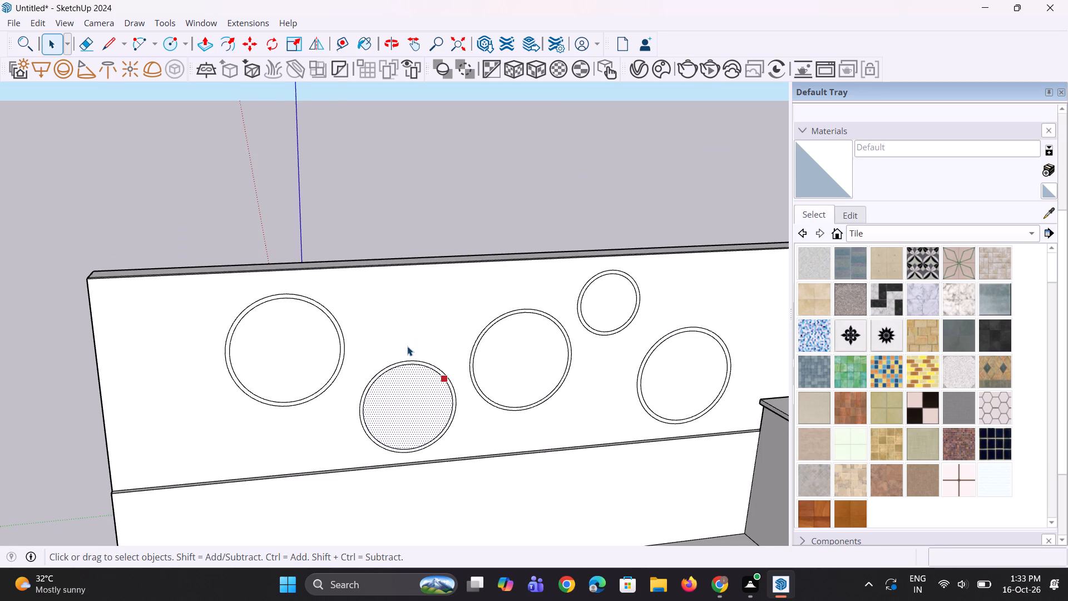
scroll(405, 350, "up", 2)
double_click(393, 177)
scroll(276, 326, "up", 3)
left_click(280, 351)
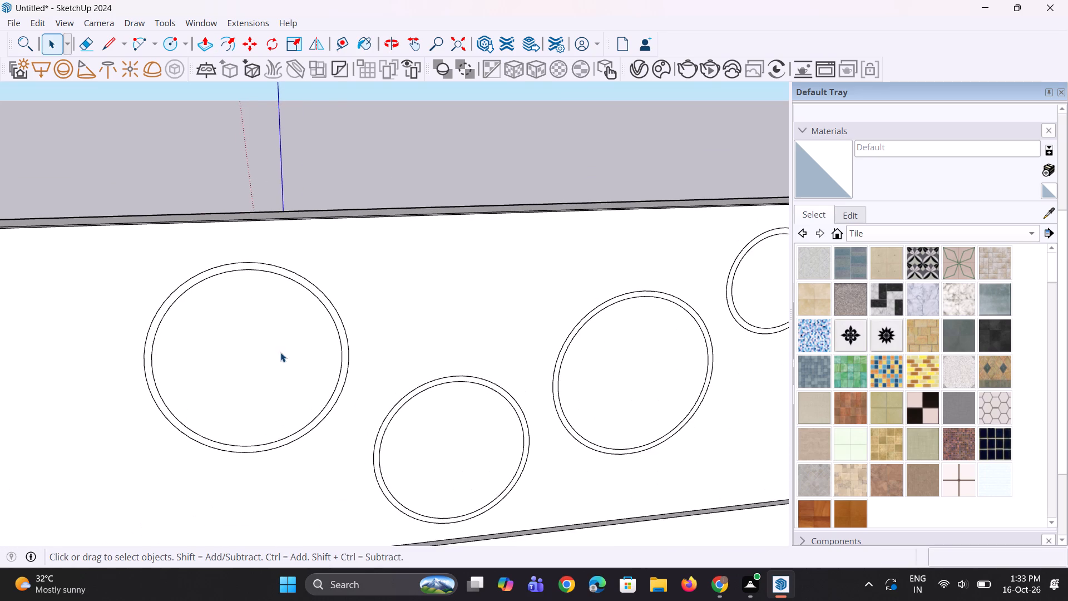
scroll(315, 367, "up", 6)
left_click(359, 372, "ctrl")
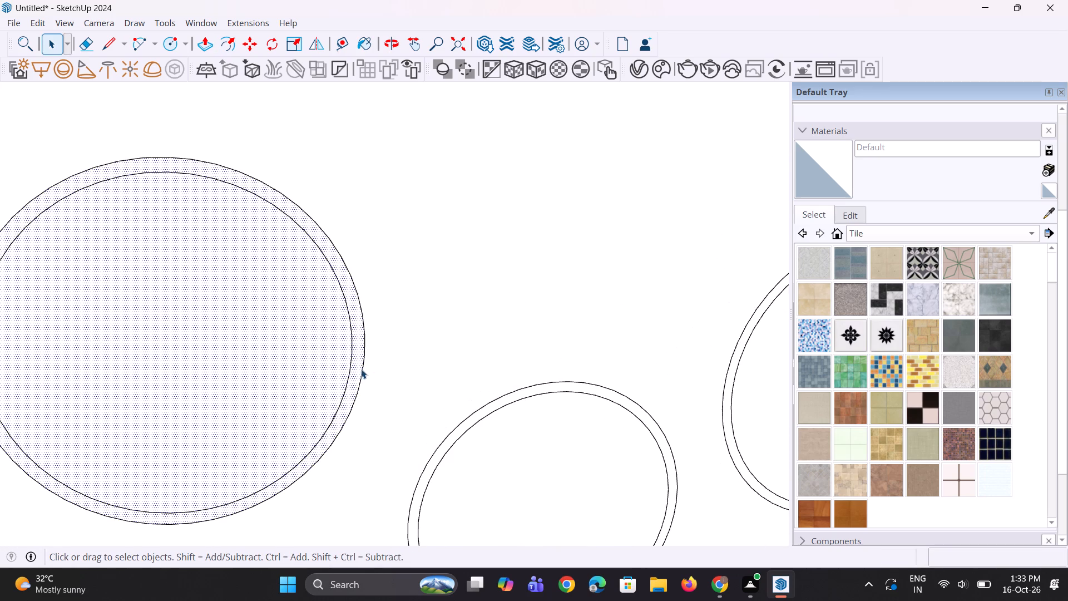
left_click(364, 370)
scroll(392, 388, "down", 12)
middle_click_drag(384, 385, 375, 363)
scroll(329, 381, "up", 7)
left_click(380, 375)
scroll(403, 399, "up", 3)
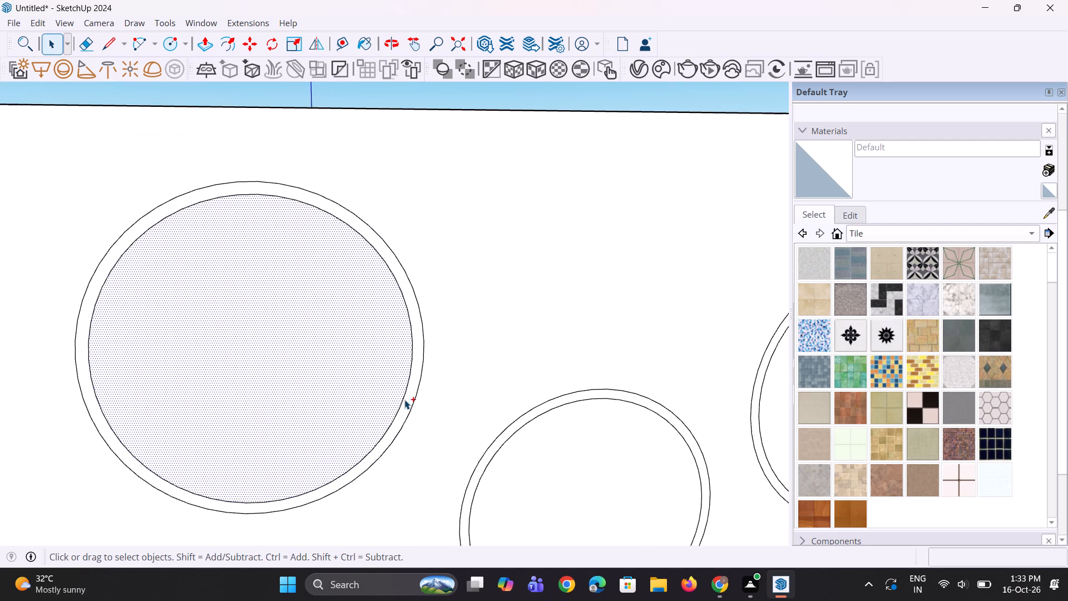
left_click(404, 400, "ctrl")
left_click(406, 401, "ctrl")
left_click(371, 402)
scroll(395, 408, "up", 3)
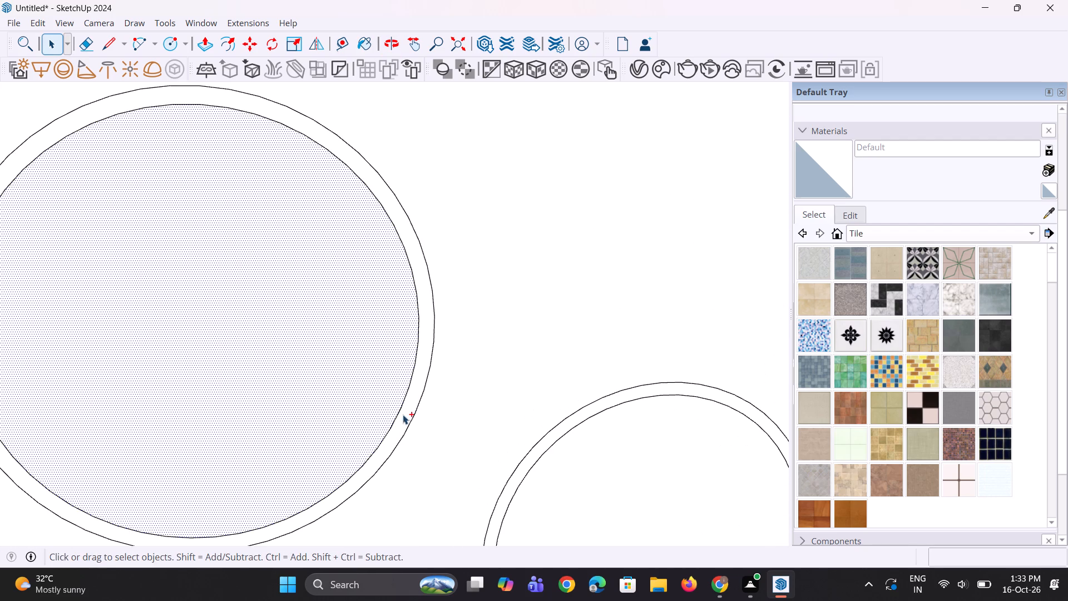
left_click(404, 415, "ctrl")
scroll(349, 388, "down", 2)
key("m")
left_click(325, 358)
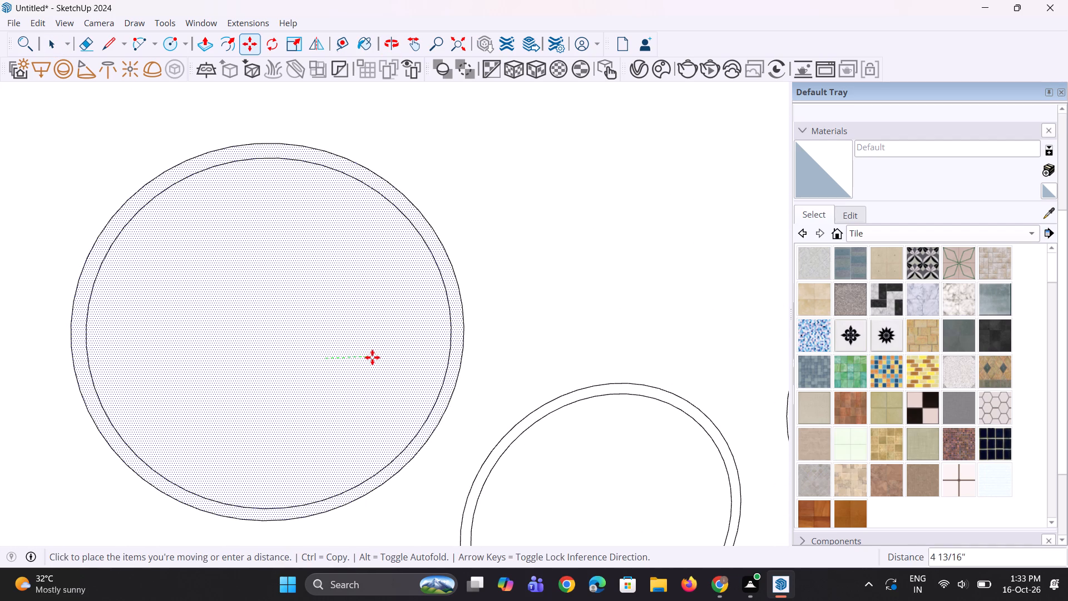
left_click(379, 356)
scroll(406, 364, "down", 6)
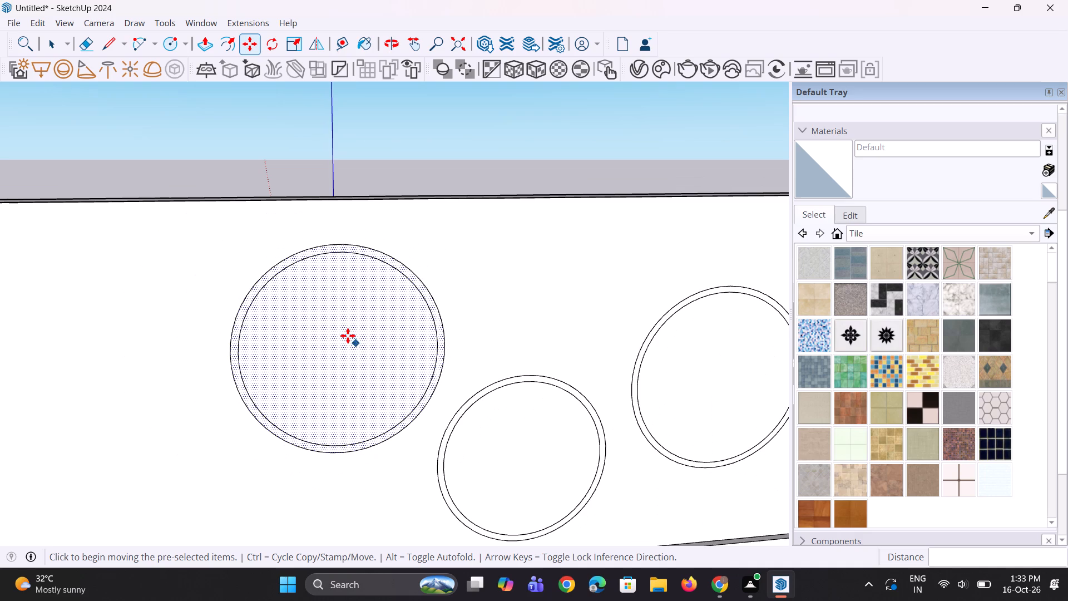
scroll(364, 326, "down", 6)
middle_click_drag(370, 353, 460, 384)
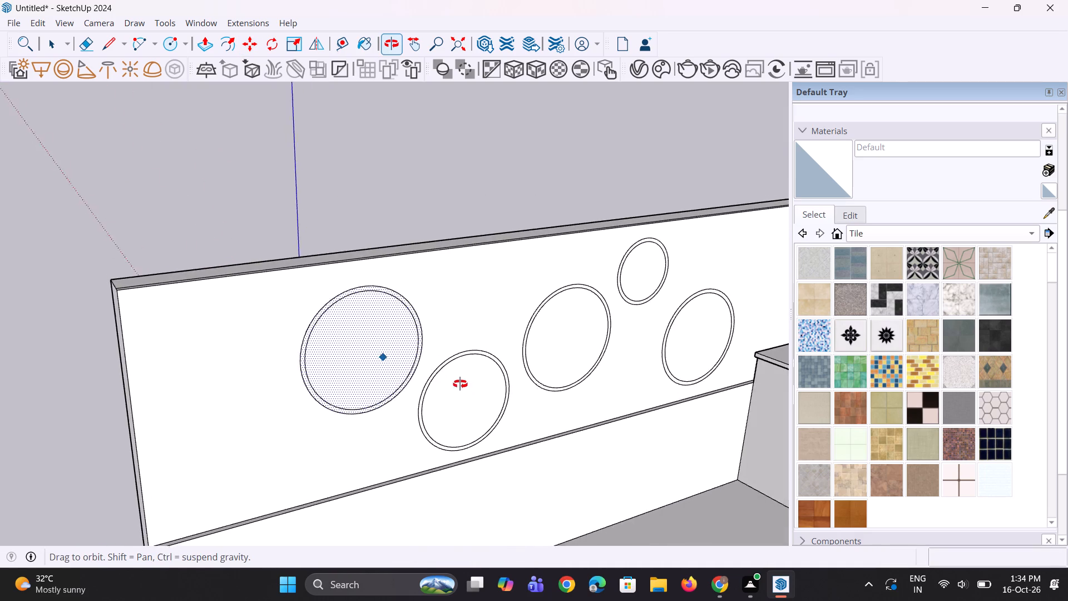
middle_click_drag(460, 384, 423, 349)
key("space")
key("space")
left_click(488, 206)
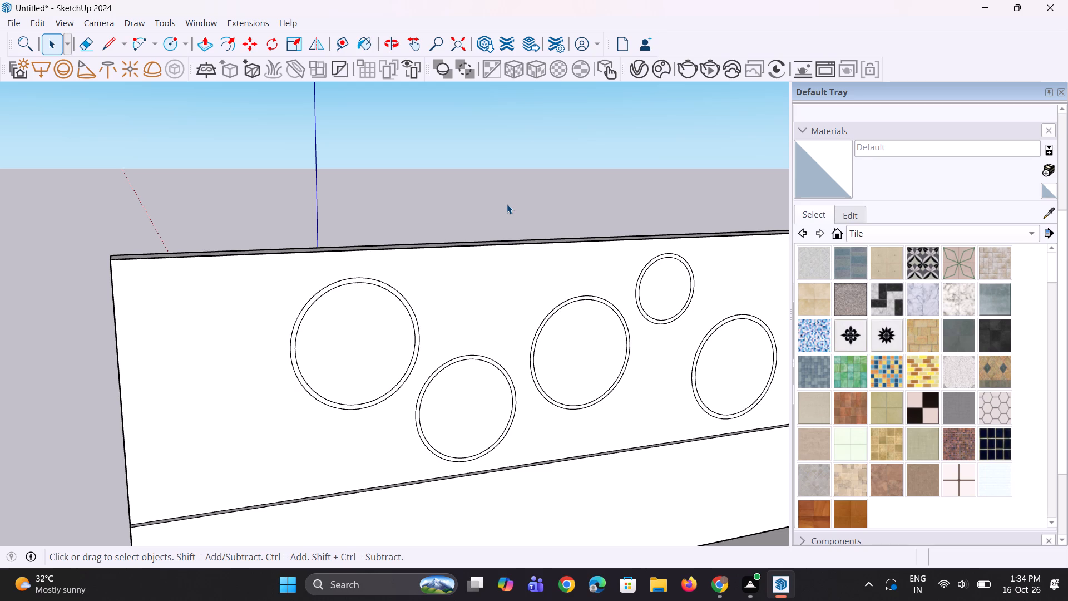
Move the largest ring's band and inner face about 4" along the wall away from the counter.
scroll(514, 243, "down", 3)
middle_click_drag(536, 316, 518, 349)
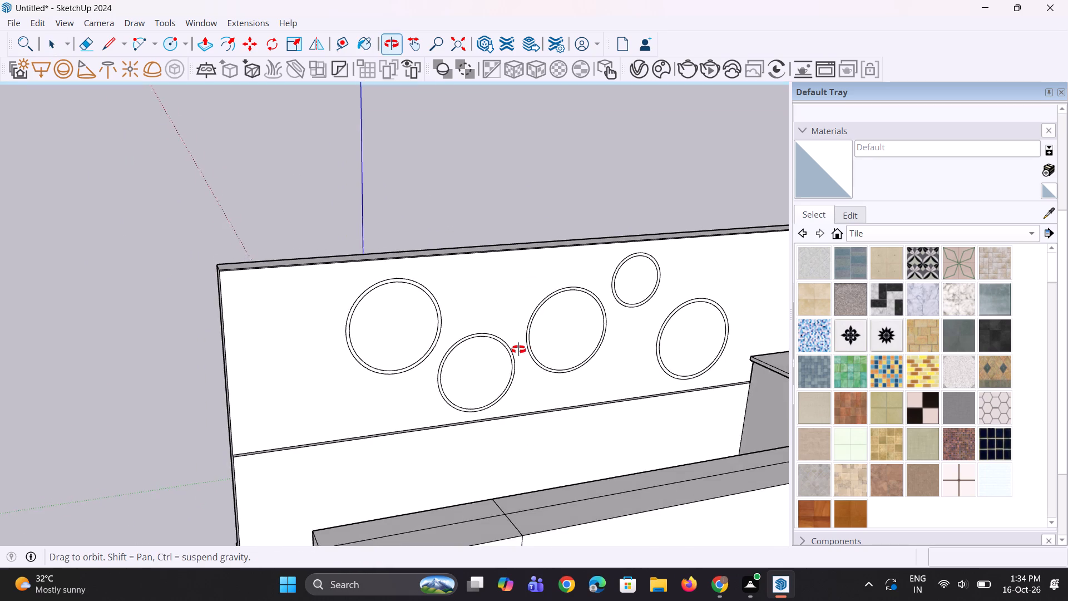
middle_click_drag(518, 349, 513, 349)
scroll(449, 285, "up", 7)
left_click(393, 307)
scroll(432, 357, "up", 3)
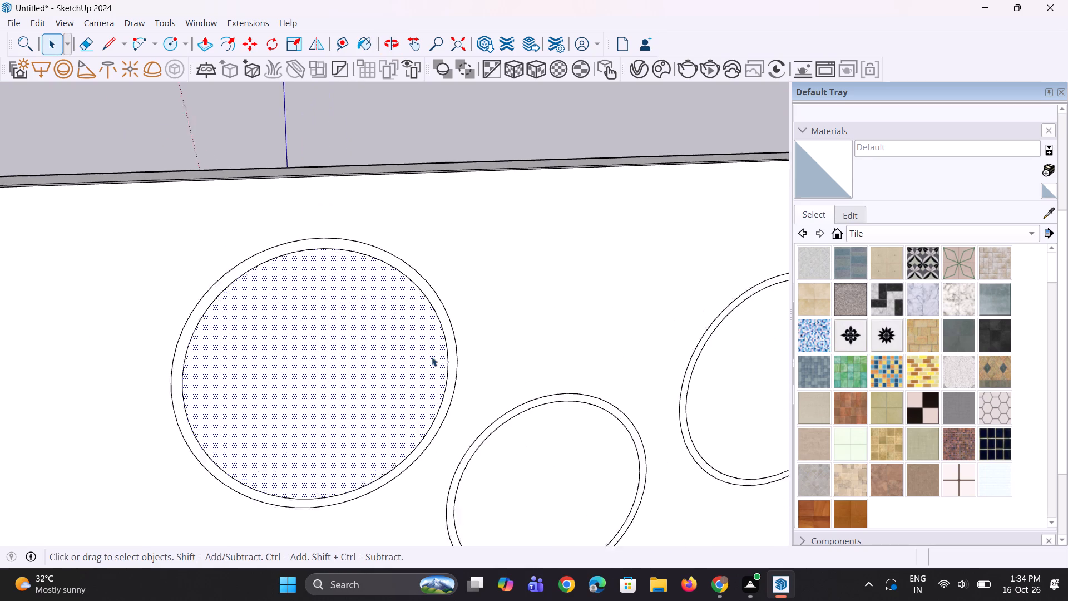
scroll(432, 357, "up", 1)
scroll(487, 403, "up", 1)
scroll(220, 229, "up", 2)
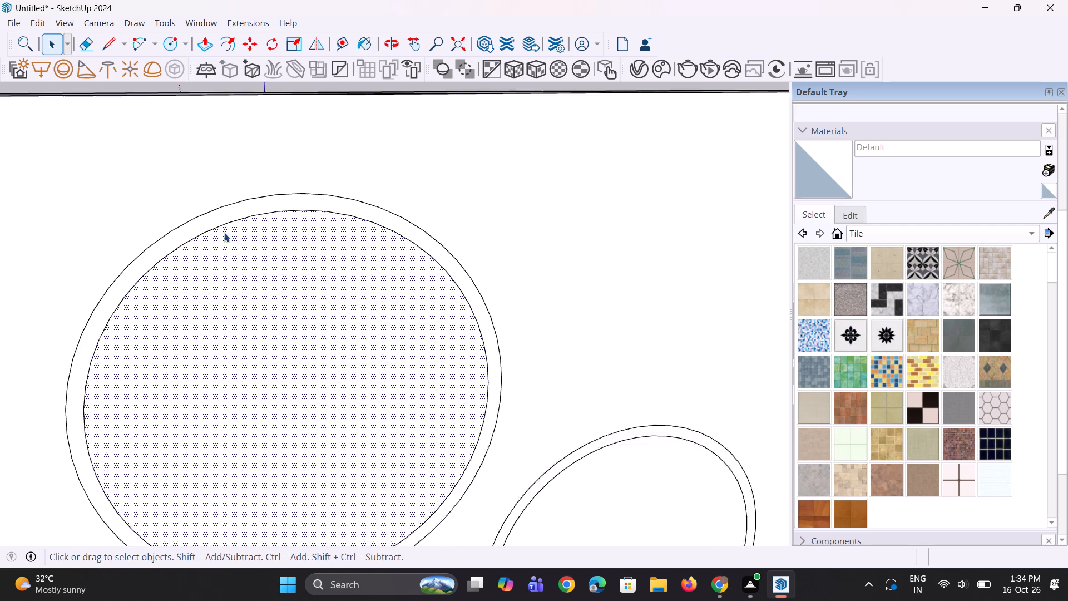
scroll(224, 233, "up", 1)
left_click(233, 210, "ctrl")
scroll(314, 316, "down", 12)
scroll(349, 309, "up", 1)
middle_click_drag(338, 326, 338, 321)
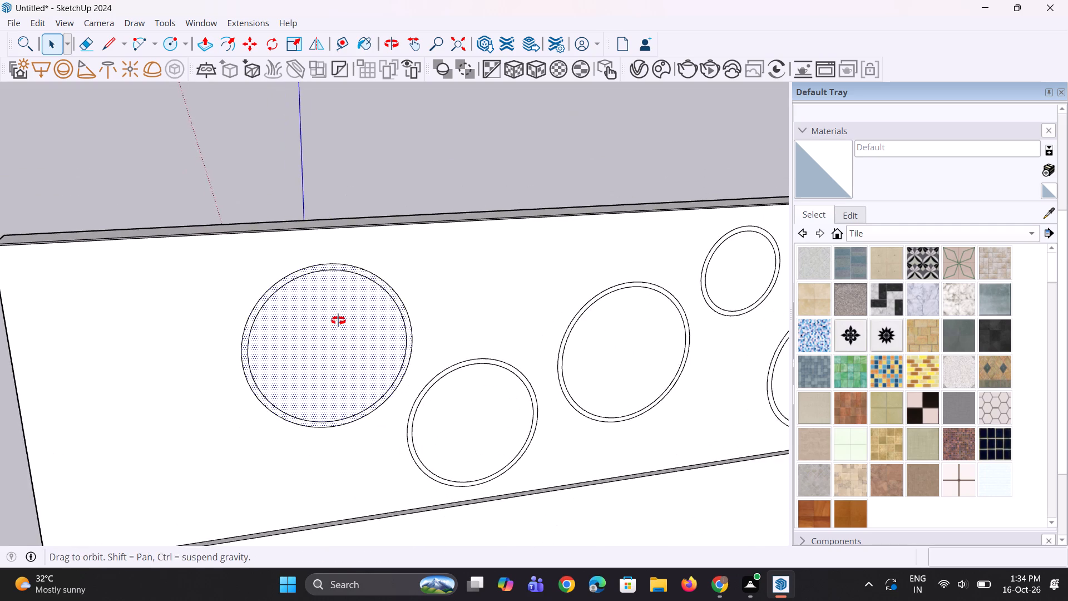
middle_click_drag(338, 321, 338, 311)
key("m")
left_click(329, 319)
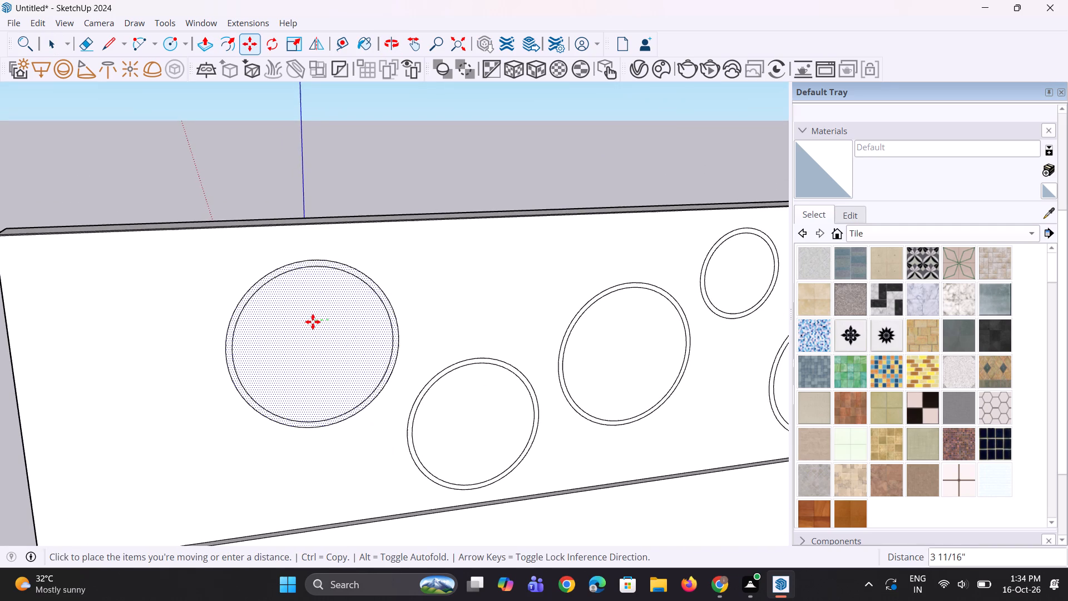
left_click(311, 322)
scroll(311, 322, "down", 5)
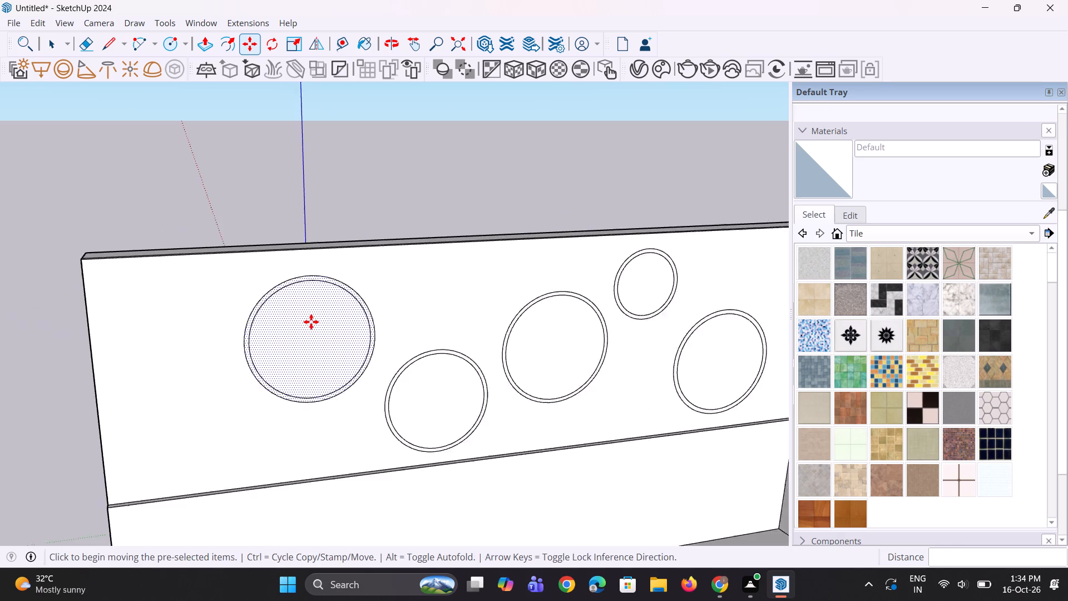
middle_click_drag(316, 328, 247, 337)
scroll(236, 339, "up", 1)
key("space")
key("space")
left_click(419, 201)
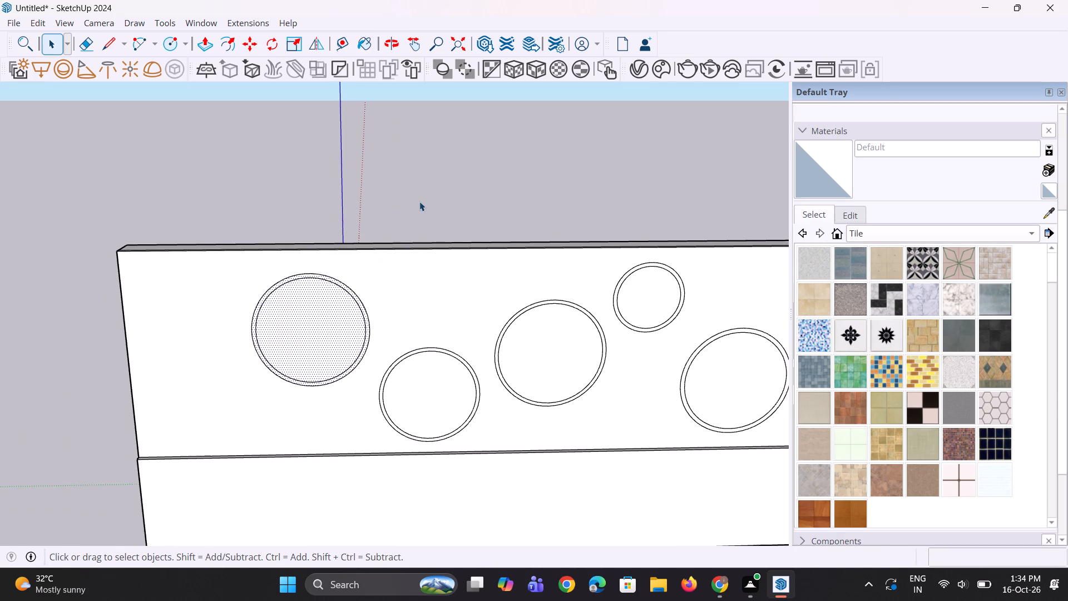
Draw a circle with a radius of about 1' 1" low on the ring wall, between the largest ring and the wall's free end.
scroll(338, 400, "down", 5)
middle_click_drag(332, 428, 499, 412)
scroll(327, 453, "up", 4)
scroll(241, 431, "up", 3)
key("c")
scroll(236, 439, "up", 2)
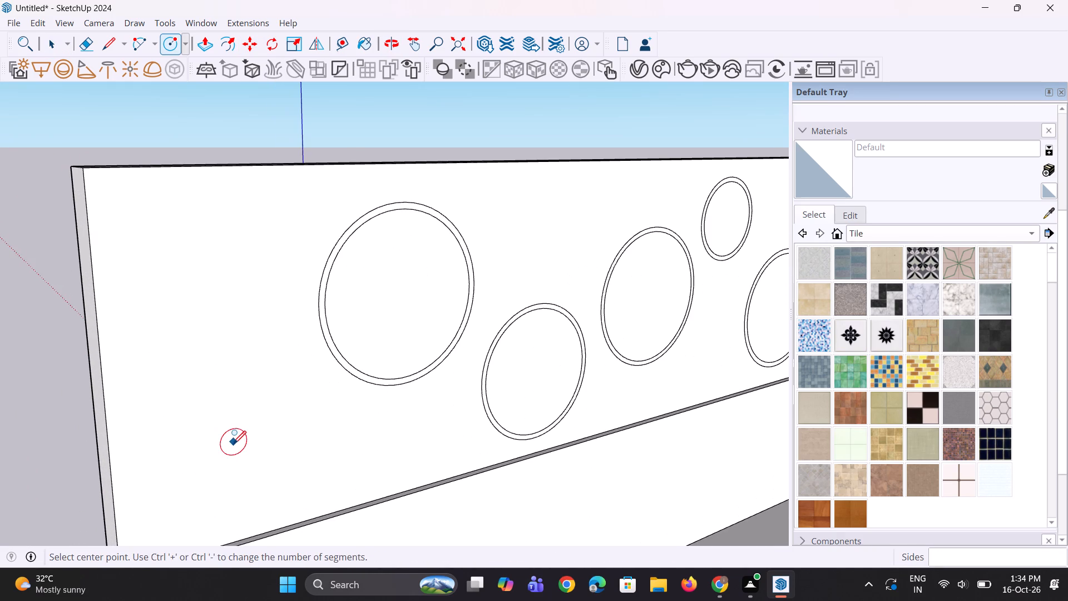
left_click(235, 467)
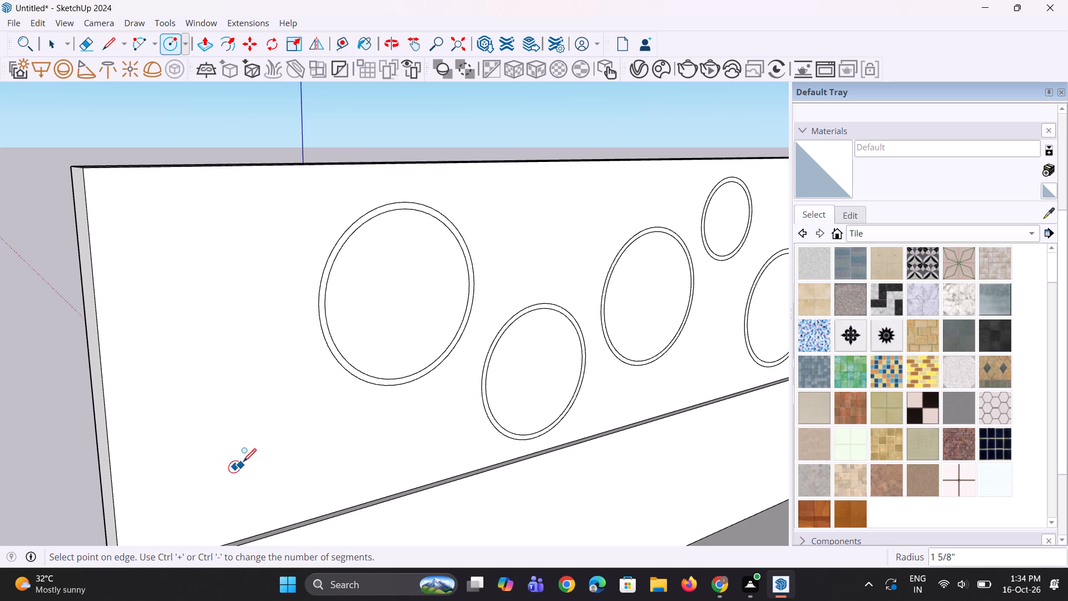
left_click(281, 416)
Move the new circle about 6" along the wall towards the counter.
key("space")
key("space")
left_click(272, 442)
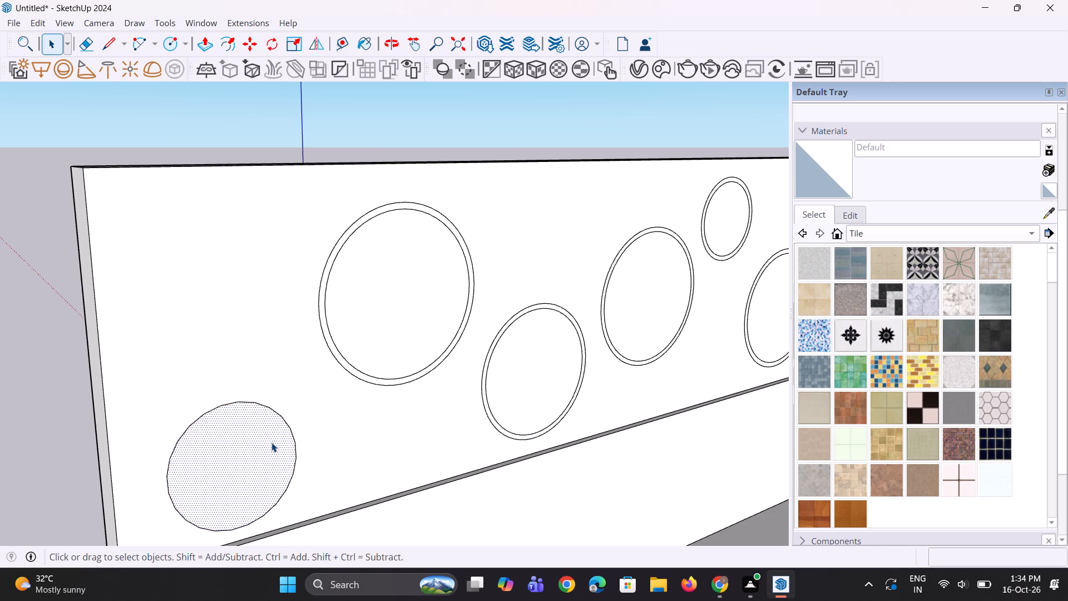
key("m")
left_click(272, 442)
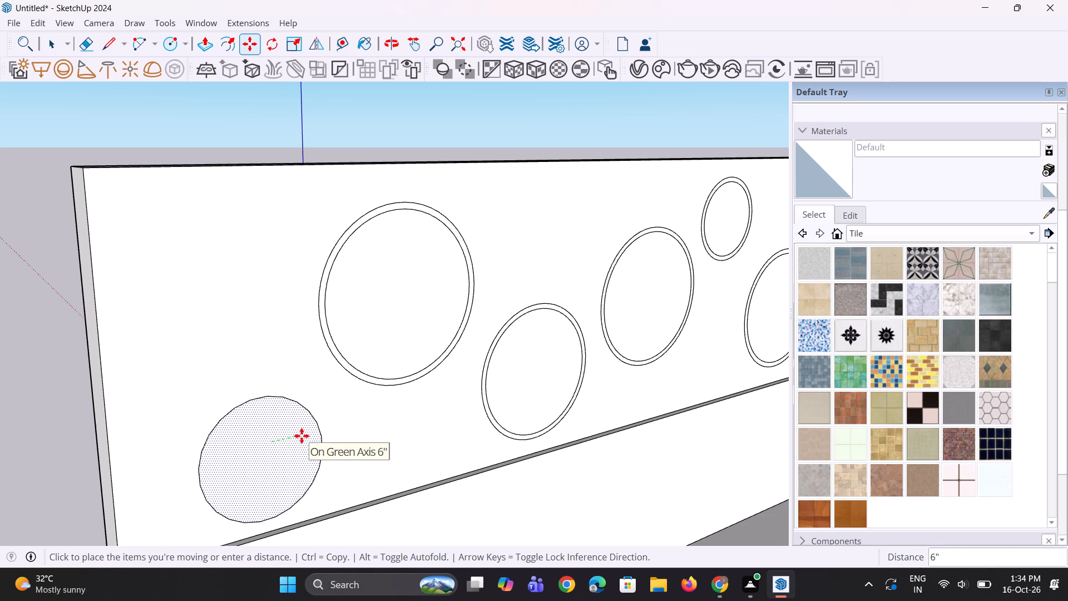
left_click(303, 433)
key("space")
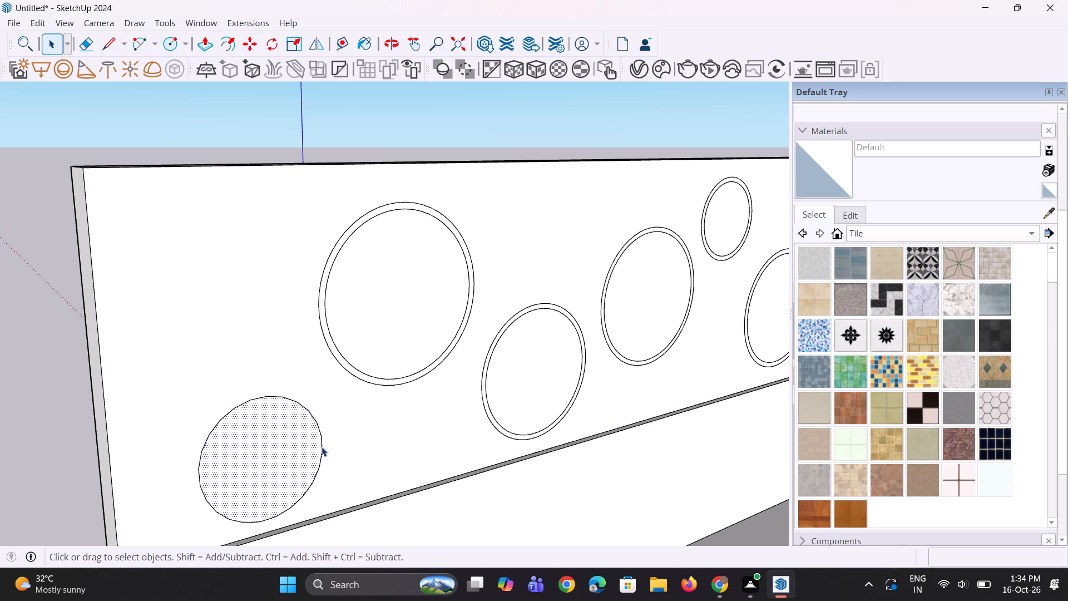
Set the new circle's segment count to 55.
left_click(322, 447)
right_click(859, 242)
scroll(859, 242, "up", 6)
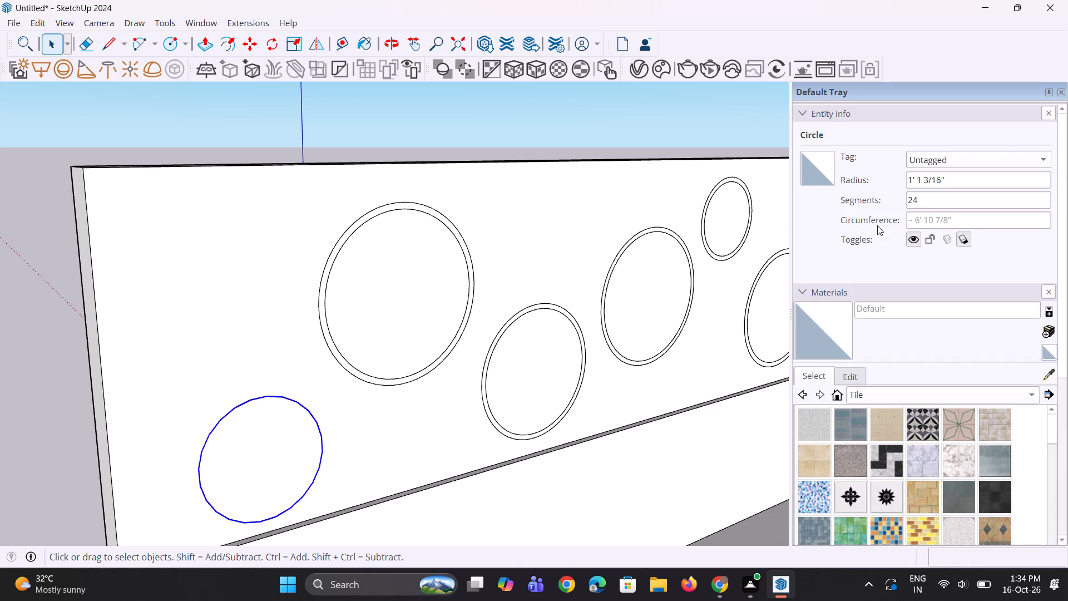
left_click_drag(956, 199, 849, 215)
key("BackSpace")
key("BackSpace")
type("55")
key("Return")
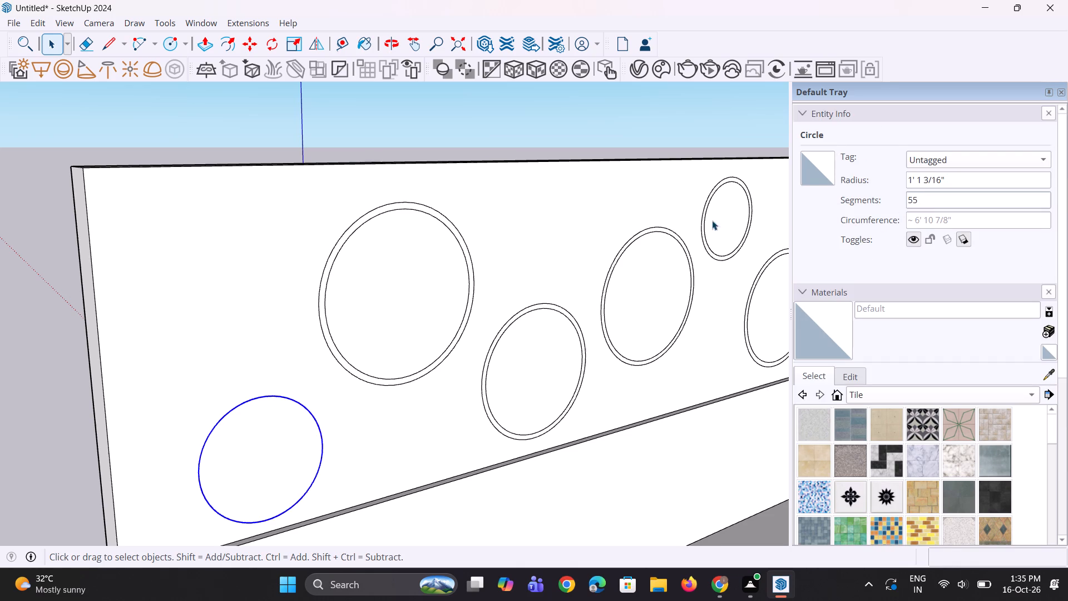
Move the new circle about 2 7/8" along the wall towards the counter.
scroll(561, 251, "down", 5)
middle_click_drag(547, 298, 518, 285)
scroll(409, 340, "up", 4)
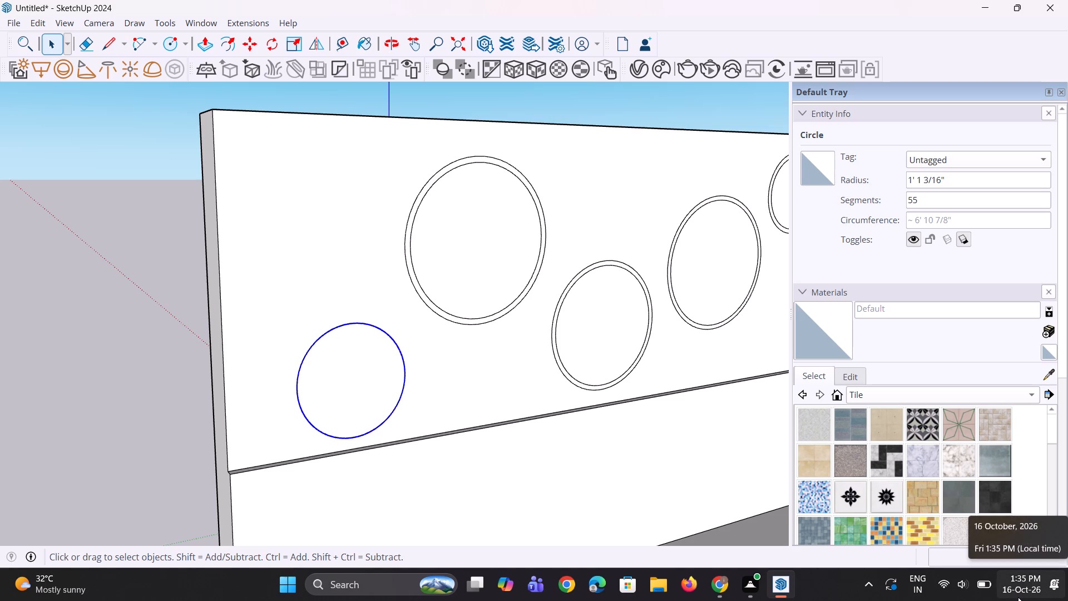
scroll(434, 353, "down", 3)
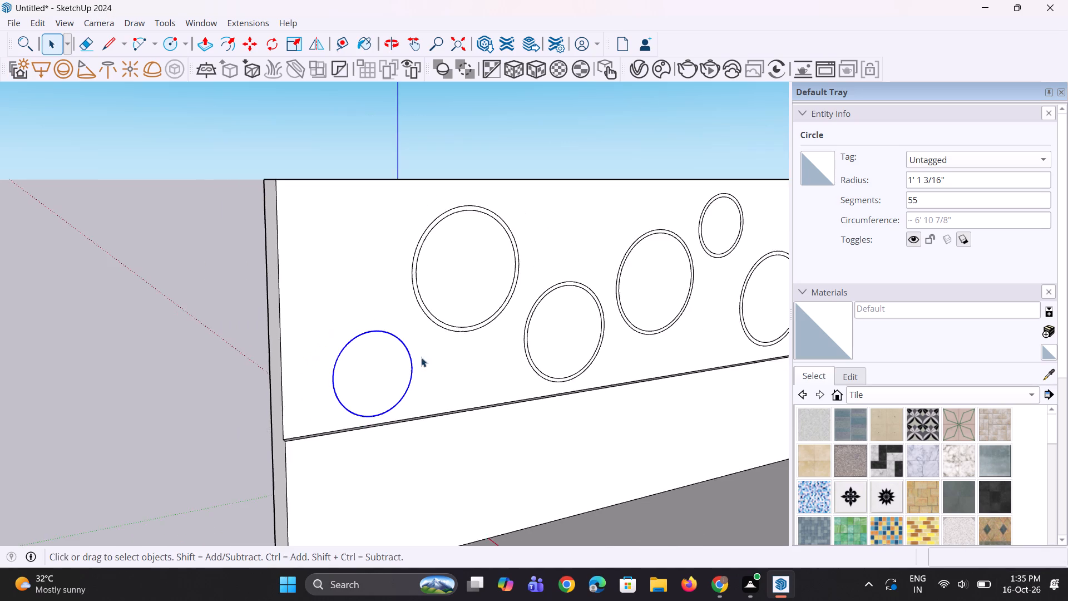
middle_click_drag(413, 364, 353, 367)
scroll(349, 375, "up", 3)
type("m")
key("space")
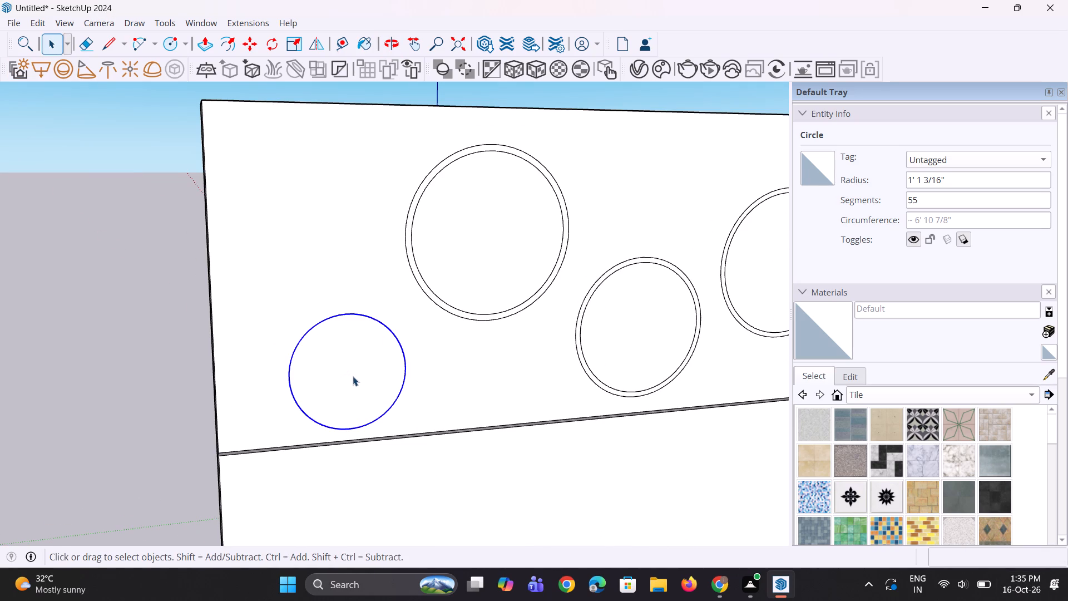
key("m")
left_click(354, 376)
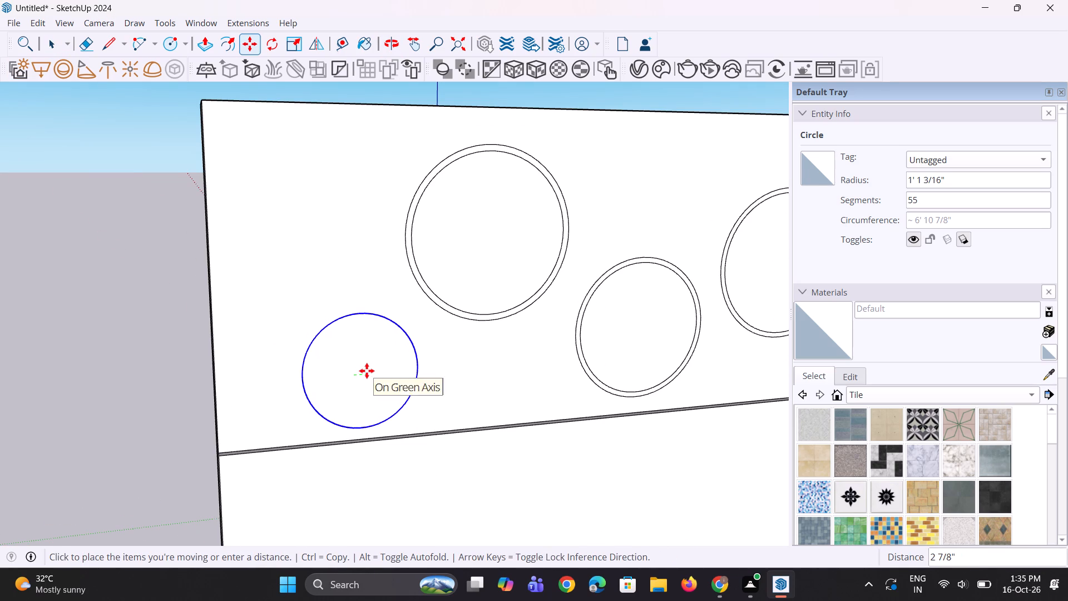
left_click(365, 368)
key("space")
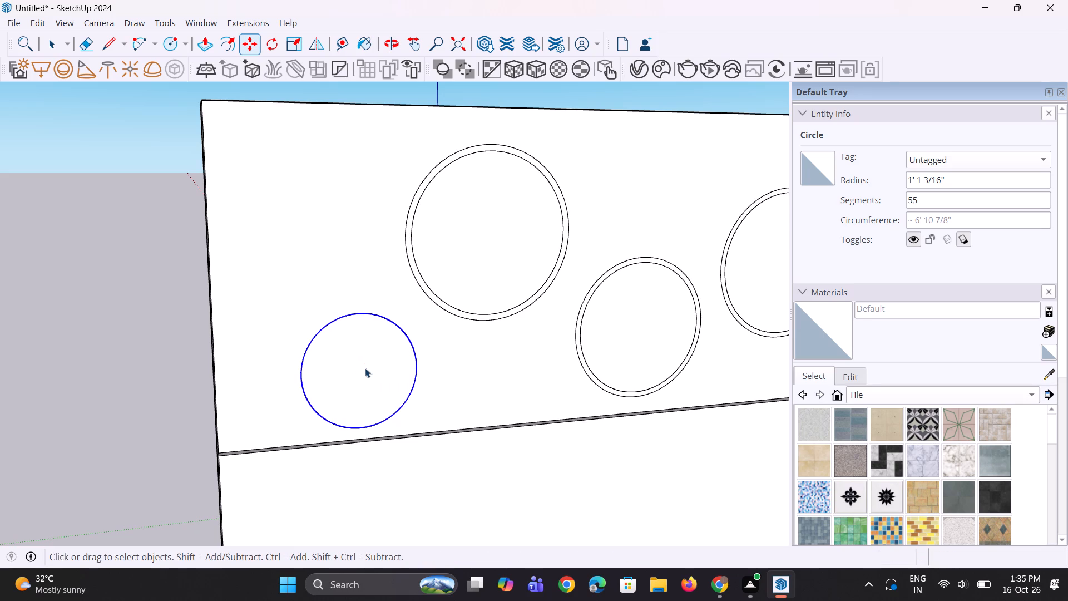
Reposition the new circle about 6" away from the counter and about 2 5/16" back towards it.
key("space")
scroll(315, 352, "up", 1)
key("m")
left_click(332, 364)
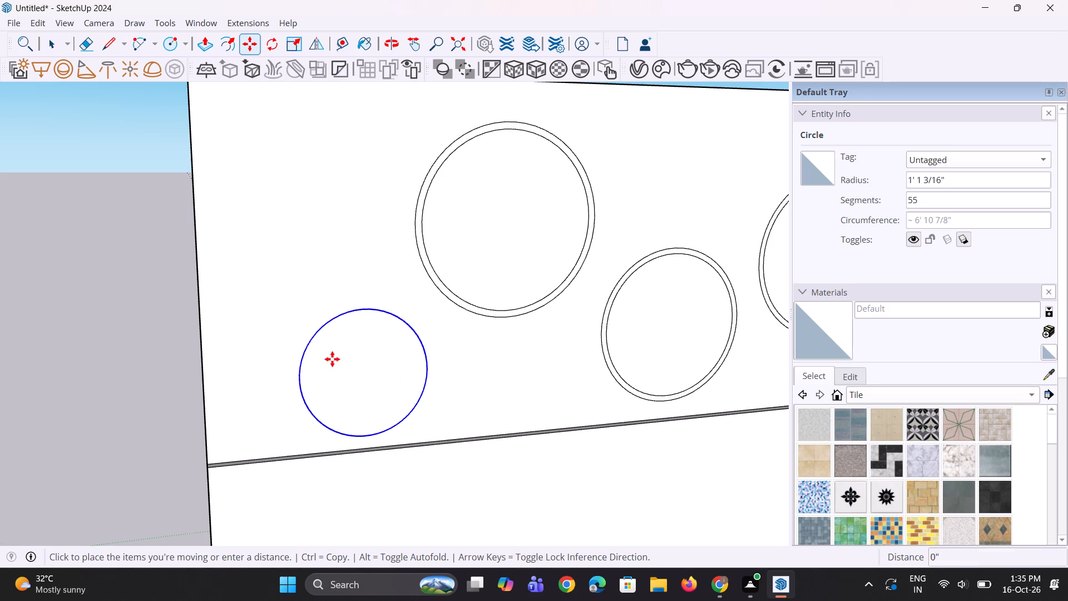
left_click(302, 359)
left_click(365, 367)
left_click(377, 366)
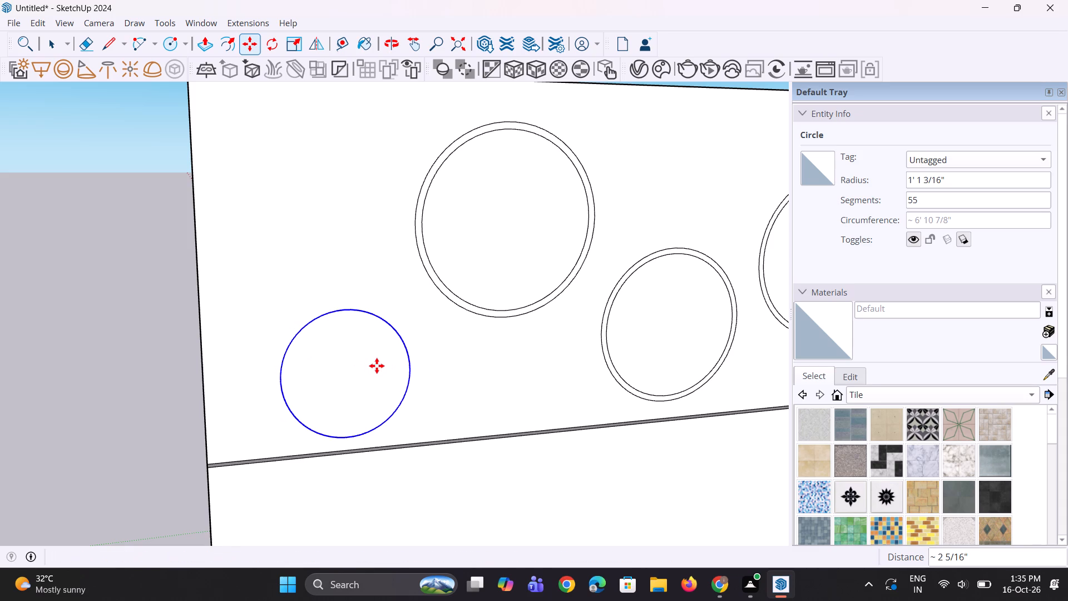
Offset the new circle about 1 7/16" outwards to form the sixth ring's band.
key("f")
left_click(378, 325)
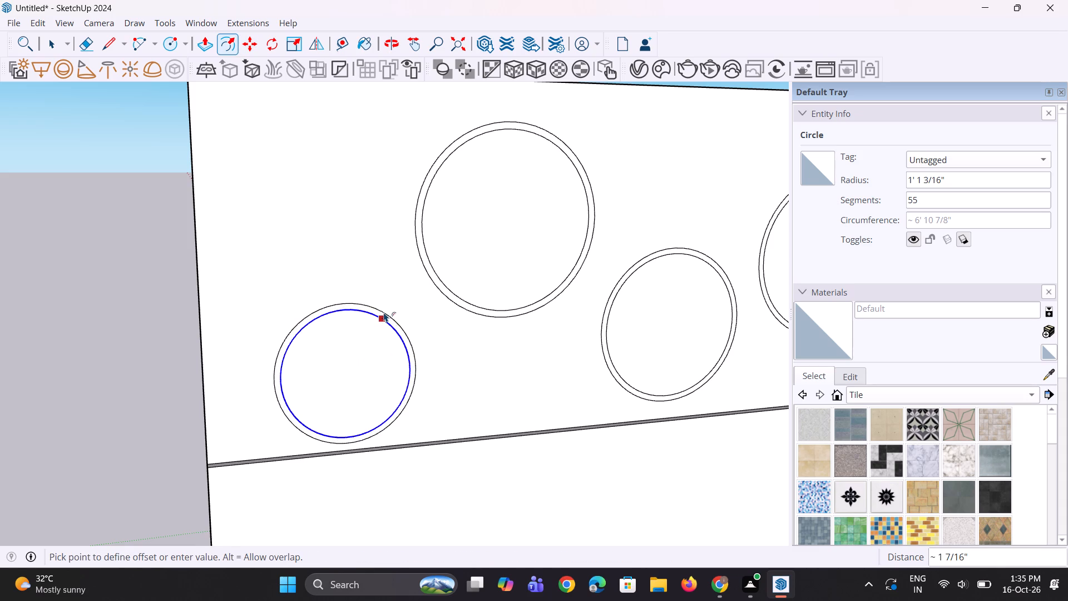
left_click(384, 312)
scroll(385, 327, "down", 5)
key("space")
key("space")
left_click(229, 405)
Examine the spacing of the rings along the wall in relation to the counter and shelves.
scroll(342, 378, "down", 3)
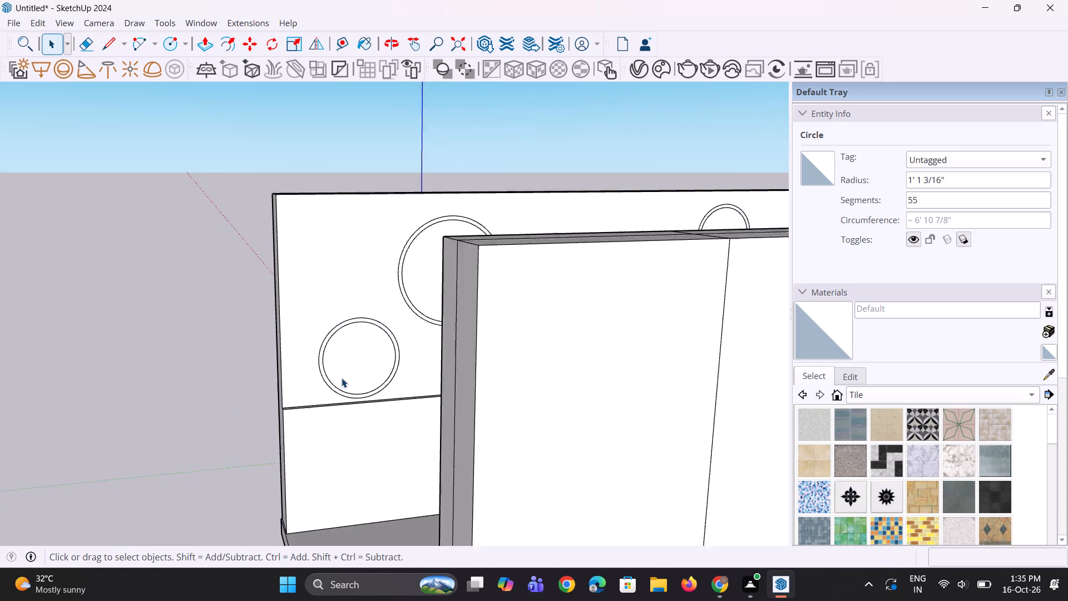
scroll(342, 378, "down", 2)
middle_click_drag(346, 372, 458, 358)
scroll(352, 361, "up", 6)
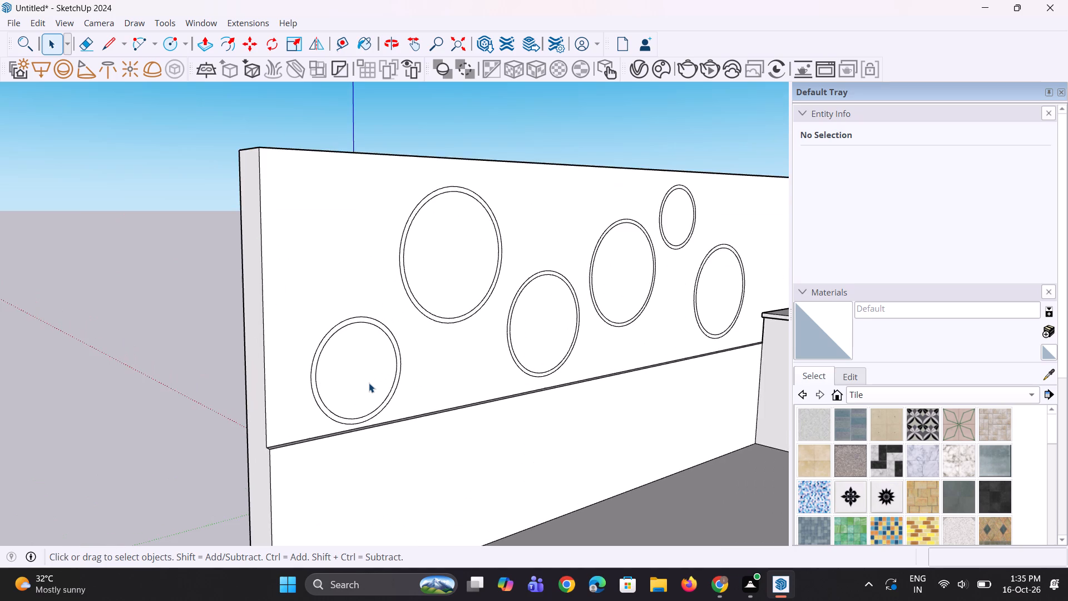
scroll(370, 383, "down", 5)
middle_click_drag(389, 378, 412, 383)
scroll(407, 380, "up", 1)
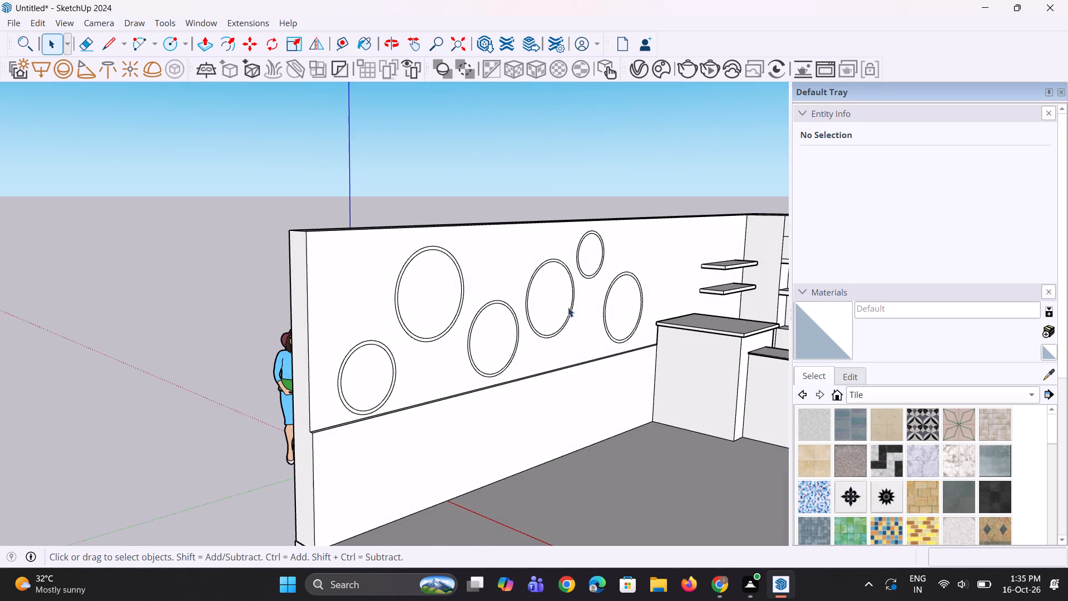
Move the largest ring's disc and band together a few inches along the wall towards the counter and slightly down.
scroll(557, 309, "up", 3)
scroll(389, 316, "up", 3)
scroll(389, 316, "down", 3)
middle_click_drag(390, 318, 404, 332)
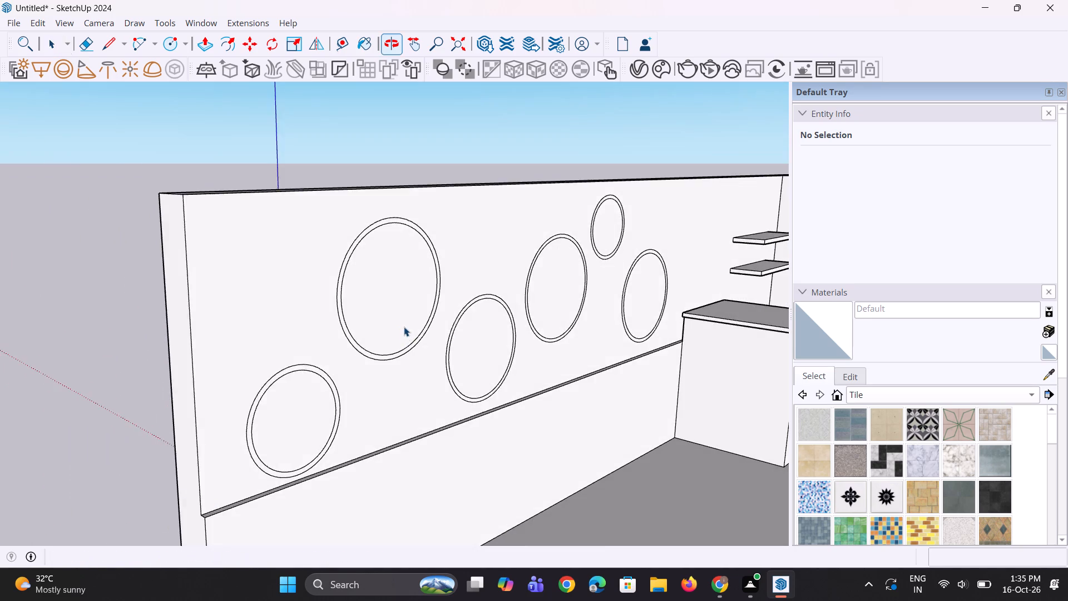
scroll(399, 321, "up", 3)
left_click(398, 321)
scroll(404, 321, "up", 5)
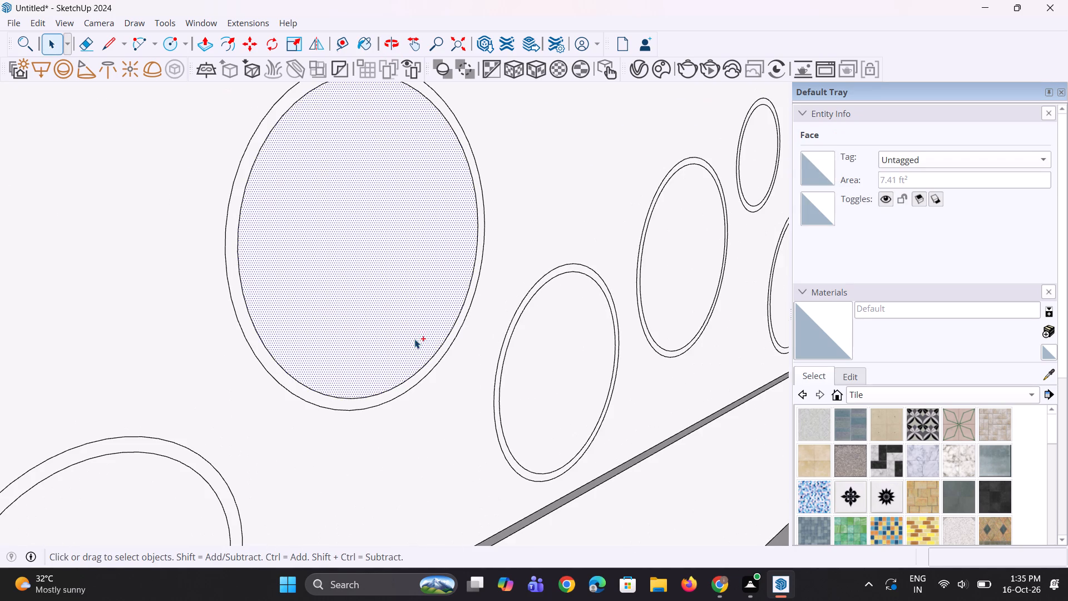
left_click(411, 386, "ctrl")
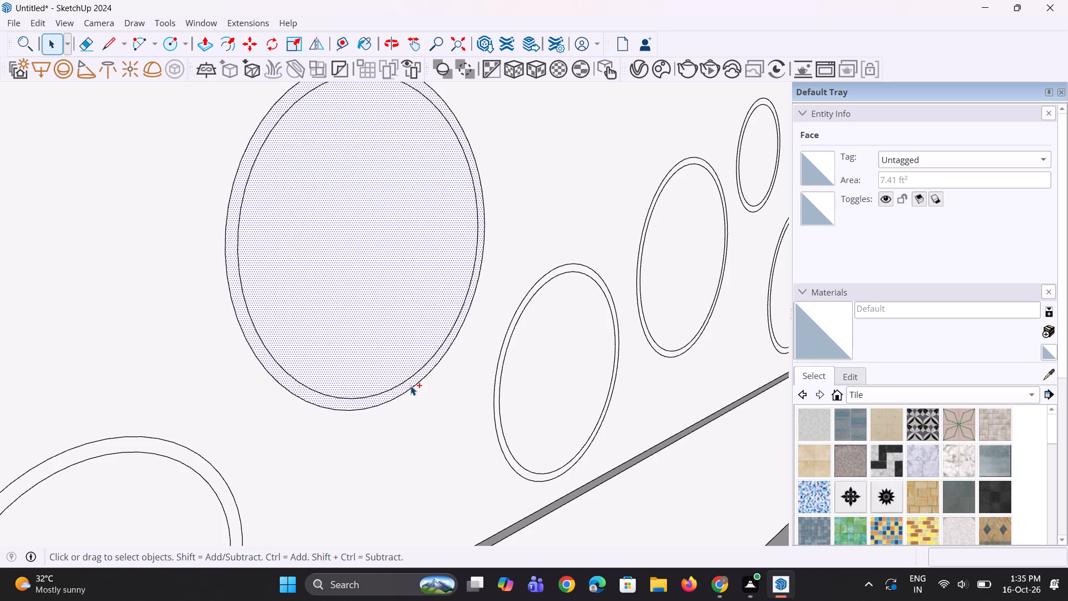
key("m")
left_click(395, 337)
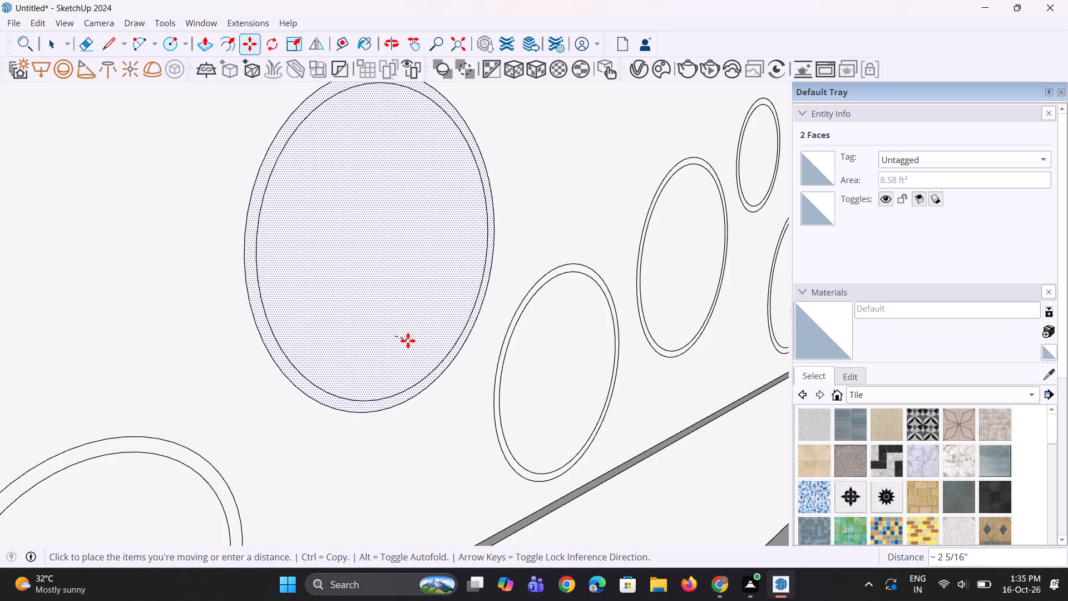
left_click(414, 344)
Move the low ring at the wall's open end about 6 5/8" up and towards the largest ring.
scroll(414, 344, "down", 7)
scroll(414, 352, "up", 1)
middle_click_drag(404, 359, 395, 358)
scroll(324, 456, "up", 3)
key("space")
left_click(256, 459)
scroll(330, 398, "up", 2)
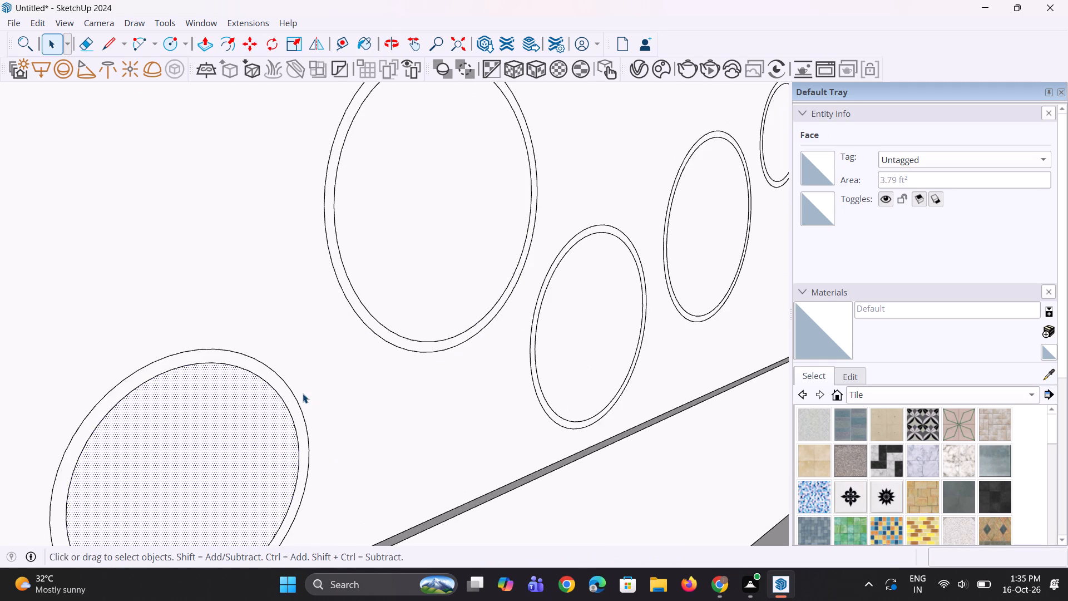
scroll(303, 393, "up", 3)
left_click(290, 403, "ctrl")
key("m")
left_click_drag(258, 447, 260, 442)
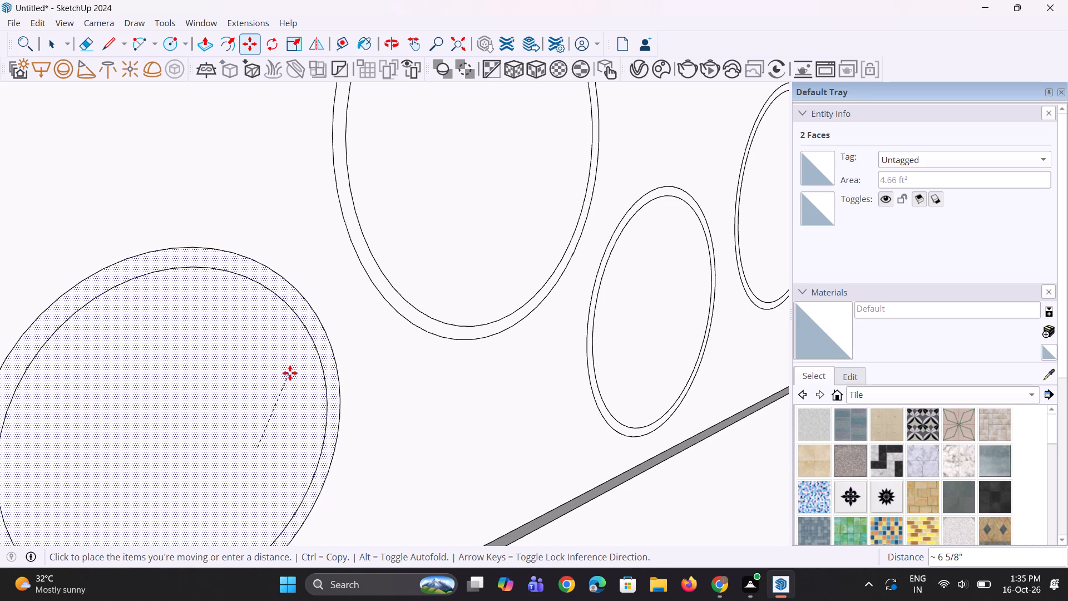
left_click(290, 373)
Move the same end ring about 4 1/8" further up the wall.
scroll(476, 391, "down", 12)
middle_click_drag(450, 421, 431, 420)
scroll(388, 378, "up", 4)
left_click(385, 389)
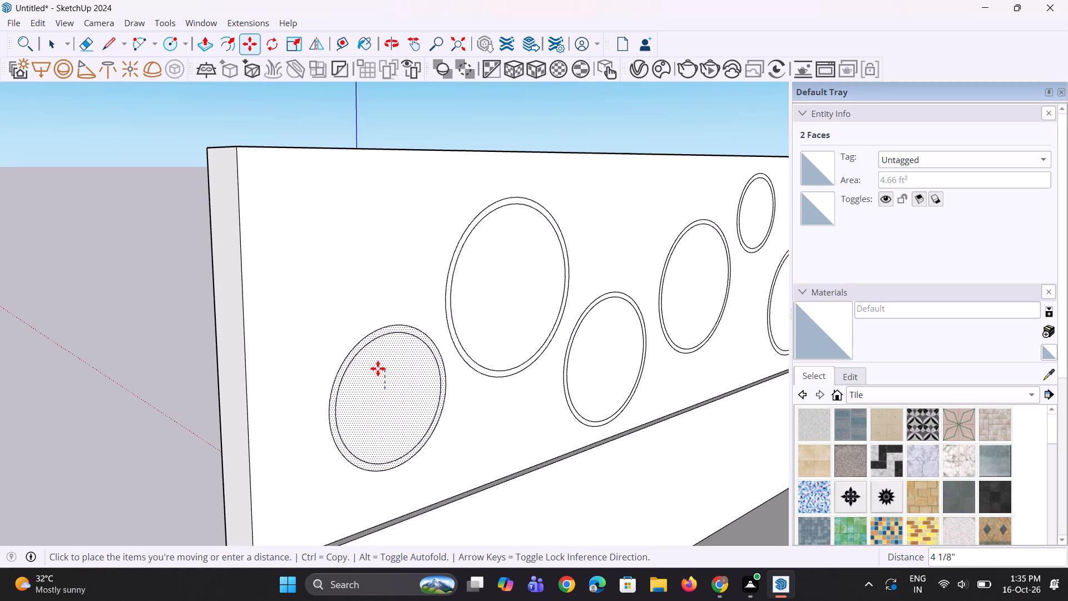
left_click_drag(377, 368, 375, 373)
scroll(399, 404, "down", 5)
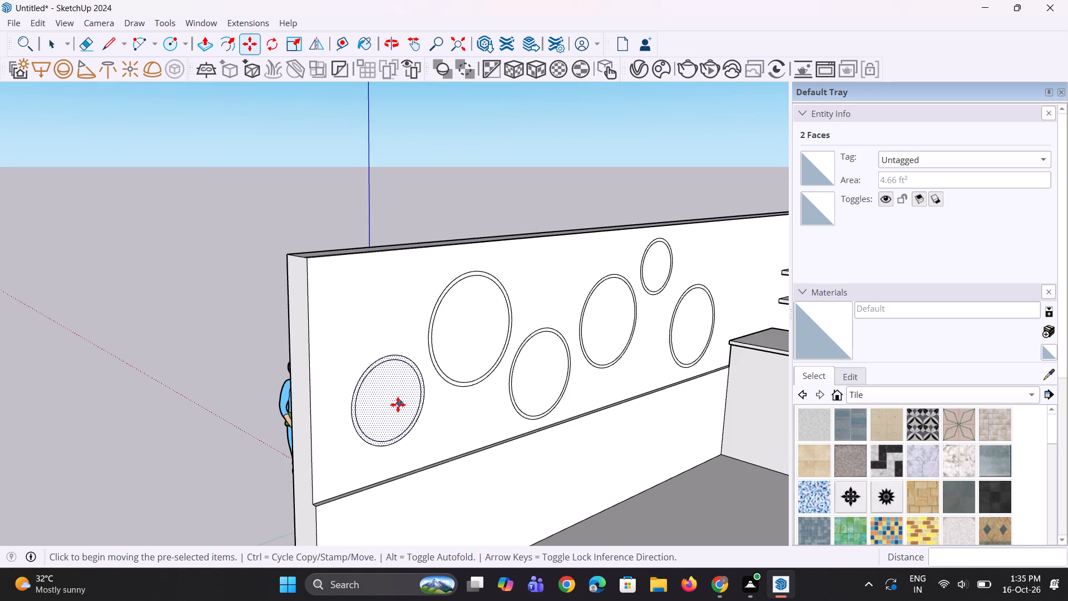
middle_click_drag(390, 408, 366, 425)
key("space")
key("space")
key("space")
left_click(236, 428)
Examine the arrangement and spacing of all six rings on the wall from closer and wider views.
scroll(240, 408, "down", 6)
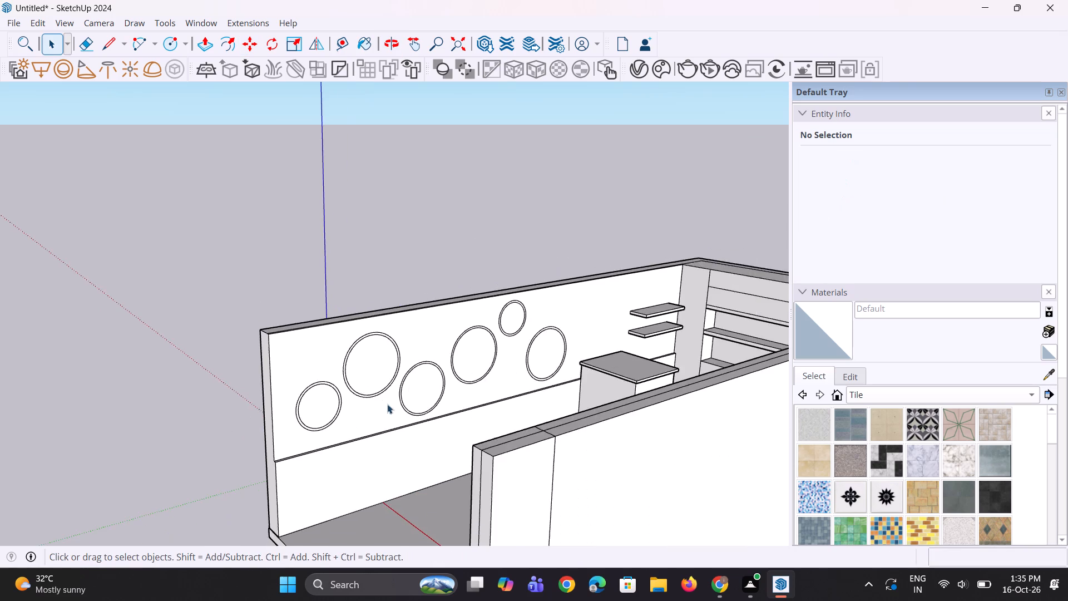
middle_click_drag(387, 404, 387, 392)
scroll(387, 404, "up", 1)
scroll(455, 305, "up", 9)
scroll(570, 343, "up", 1)
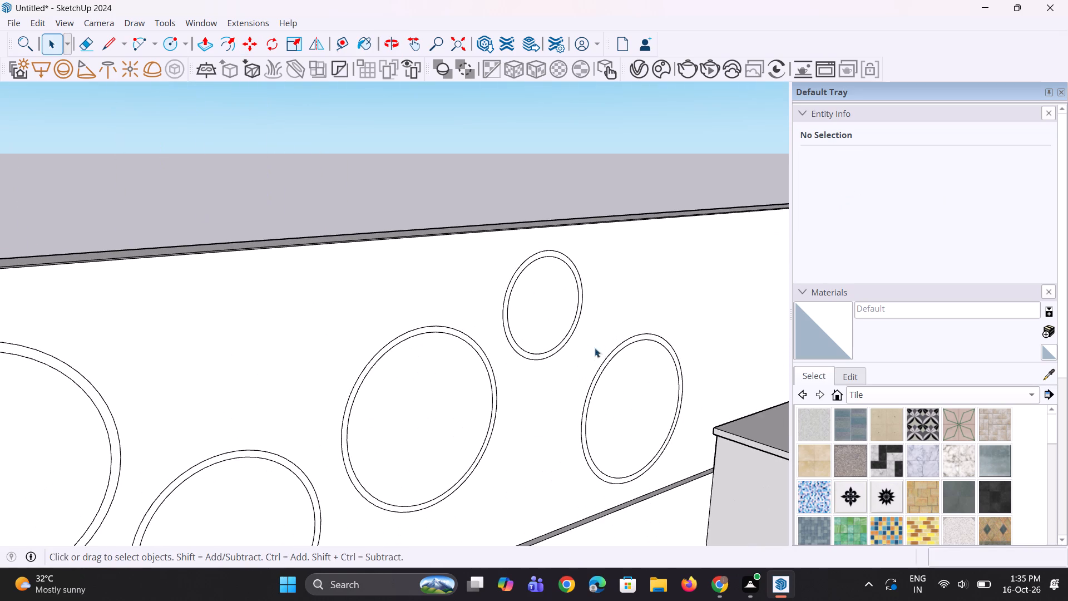
scroll(563, 356, "down", 4)
scroll(551, 328, "up", 6)
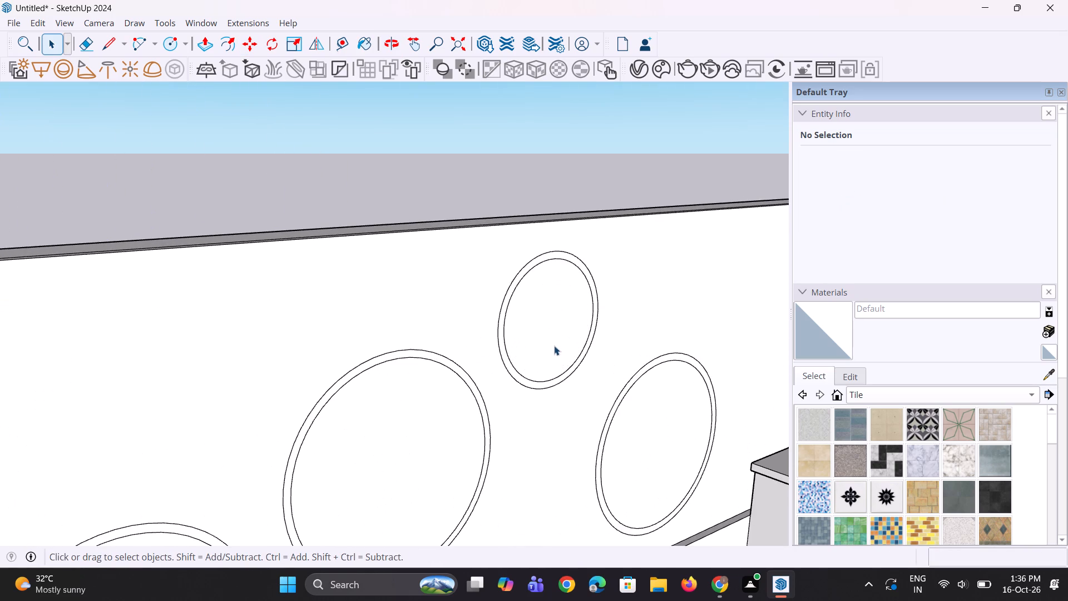
scroll(557, 352, "down", 11)
middle_click_drag(553, 378, 567, 385)
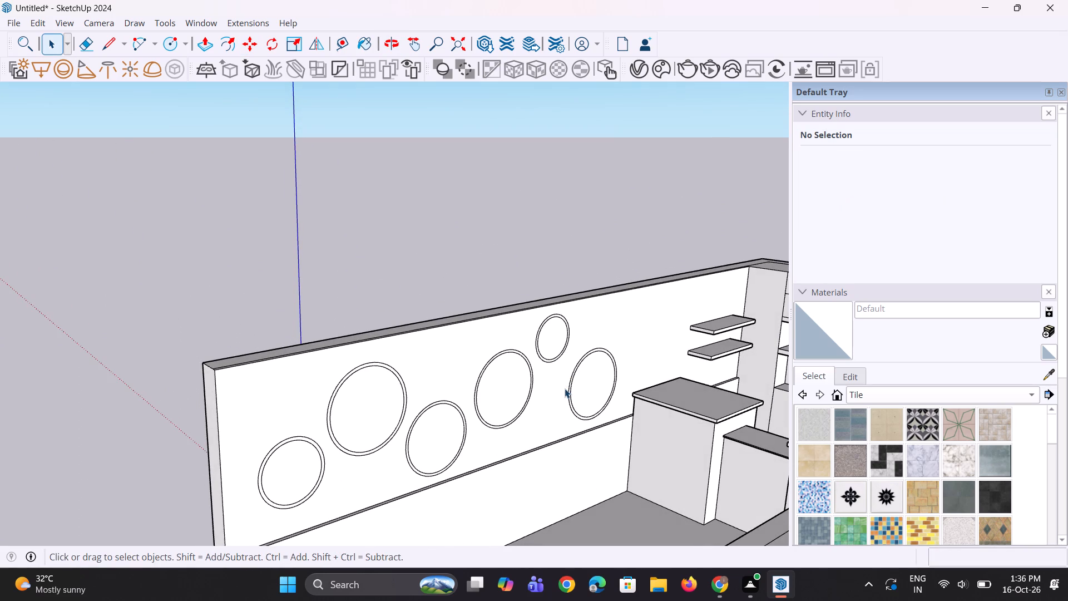
scroll(532, 348, "up", 4)
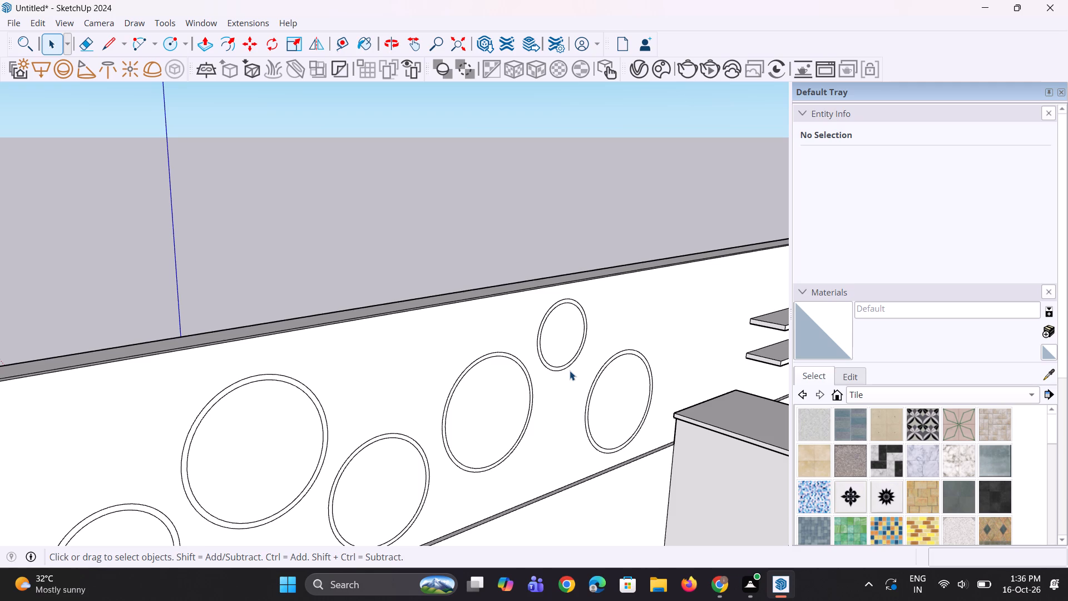
scroll(570, 371, "down", 8)
middle_click_drag(433, 412, 369, 428)
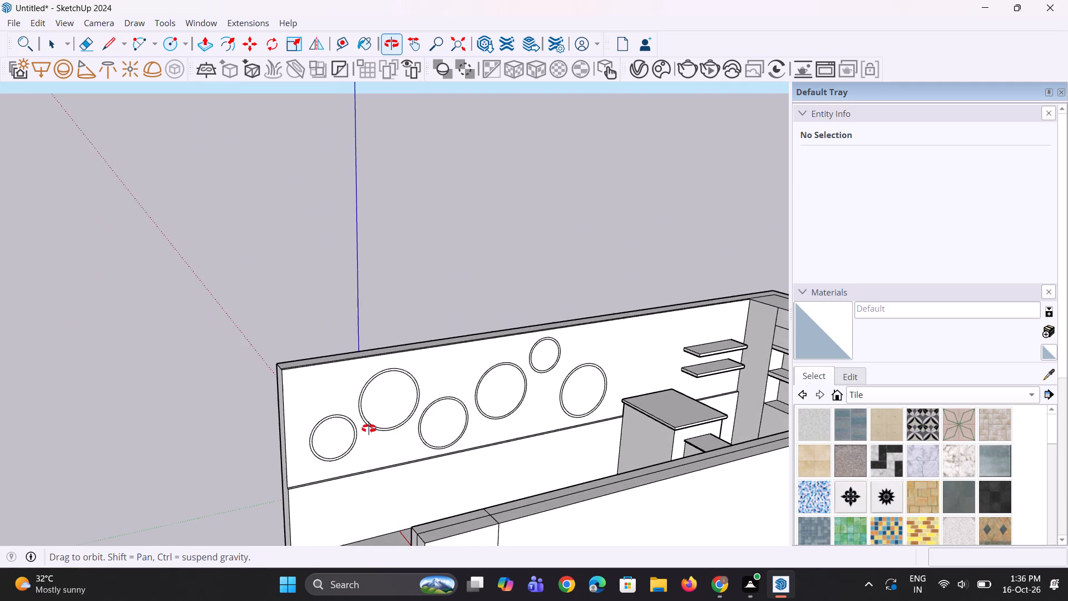
middle_click_drag(369, 428, 424, 409)
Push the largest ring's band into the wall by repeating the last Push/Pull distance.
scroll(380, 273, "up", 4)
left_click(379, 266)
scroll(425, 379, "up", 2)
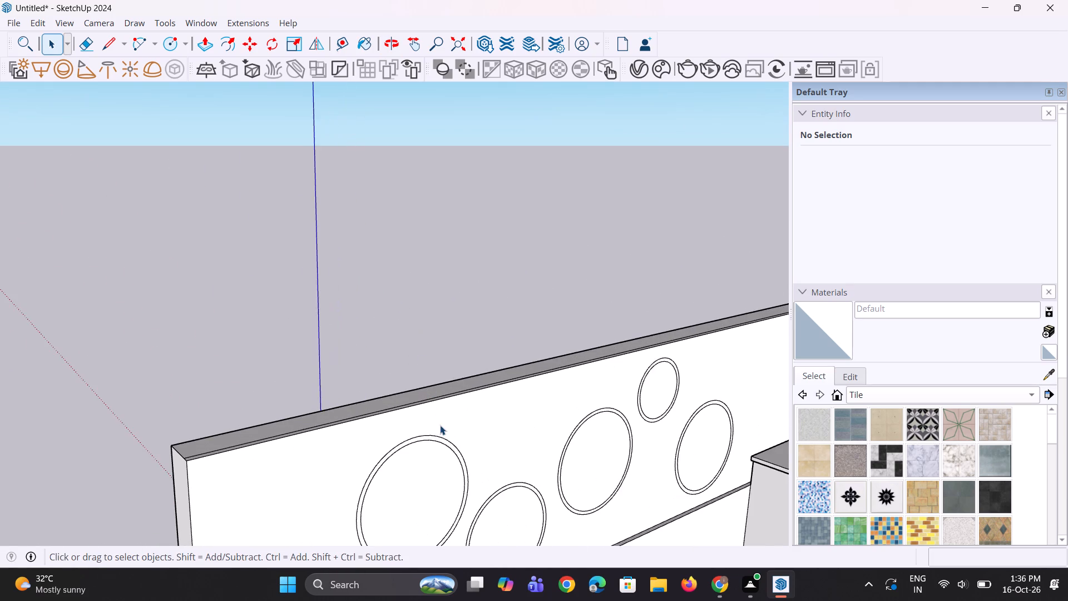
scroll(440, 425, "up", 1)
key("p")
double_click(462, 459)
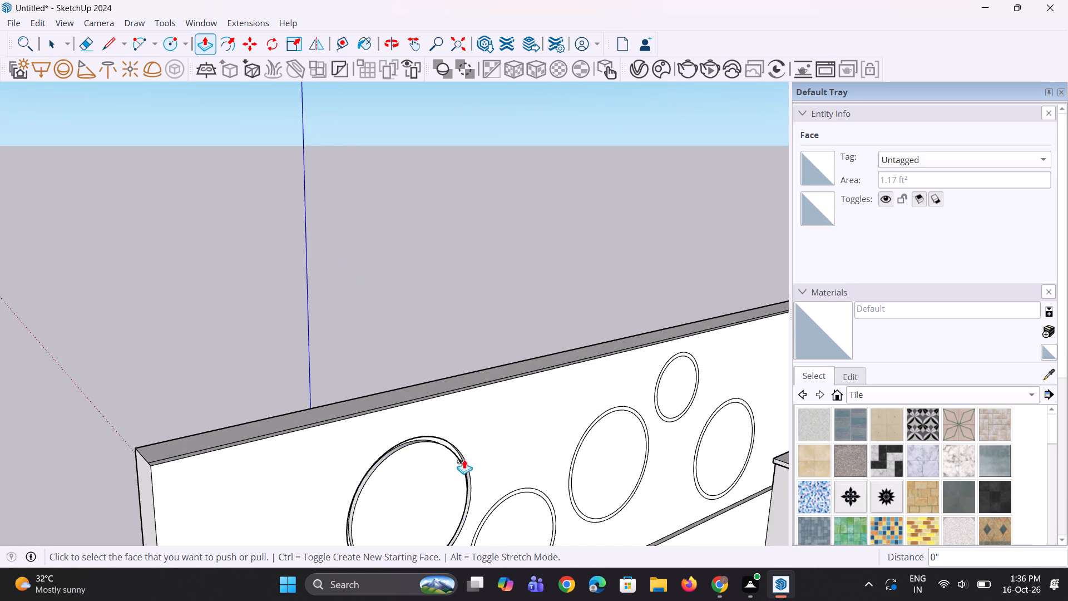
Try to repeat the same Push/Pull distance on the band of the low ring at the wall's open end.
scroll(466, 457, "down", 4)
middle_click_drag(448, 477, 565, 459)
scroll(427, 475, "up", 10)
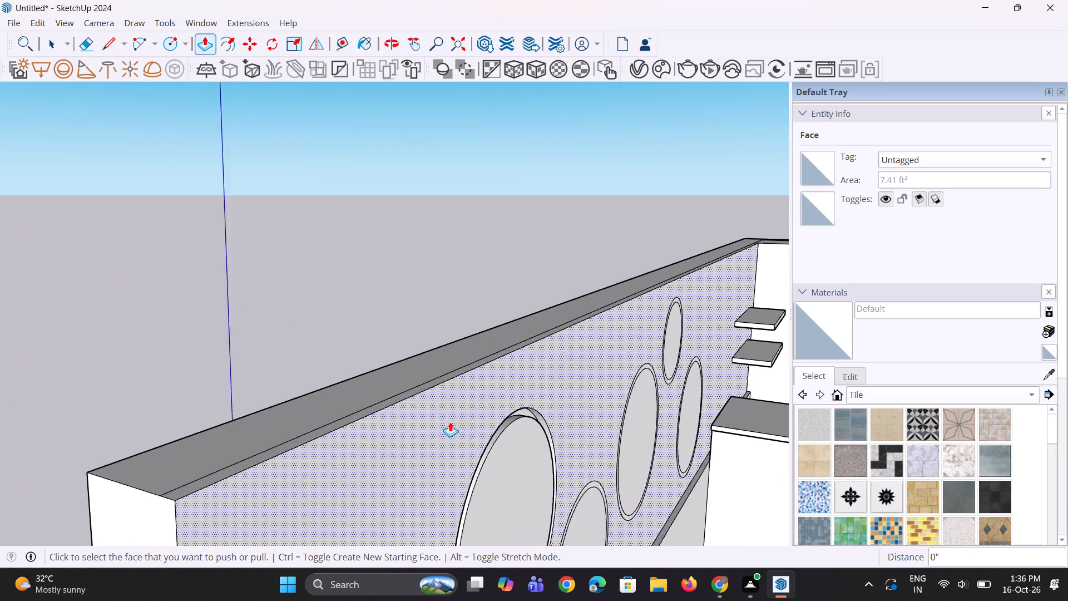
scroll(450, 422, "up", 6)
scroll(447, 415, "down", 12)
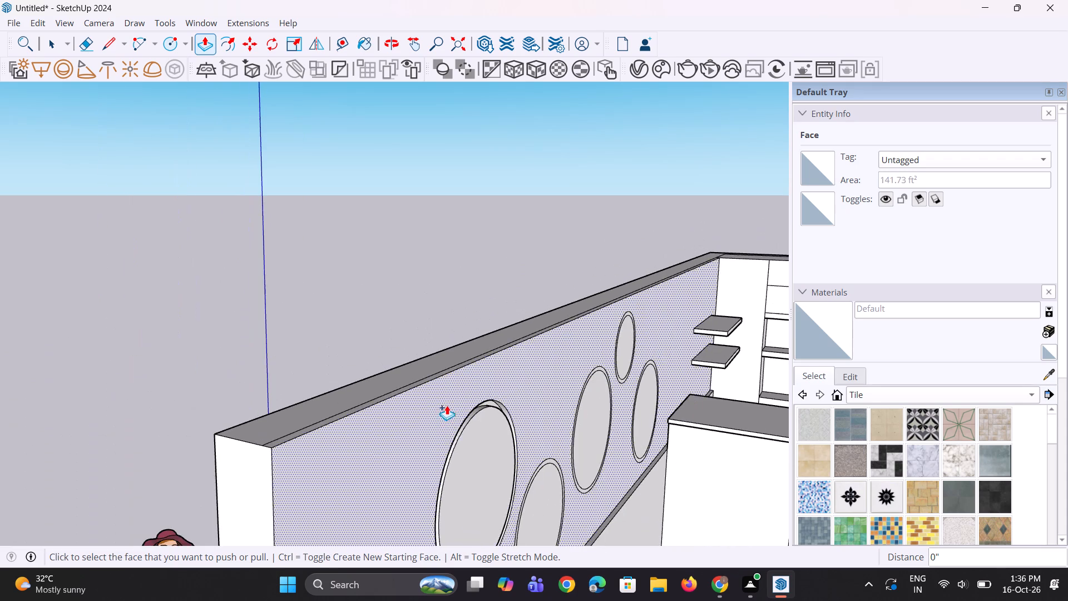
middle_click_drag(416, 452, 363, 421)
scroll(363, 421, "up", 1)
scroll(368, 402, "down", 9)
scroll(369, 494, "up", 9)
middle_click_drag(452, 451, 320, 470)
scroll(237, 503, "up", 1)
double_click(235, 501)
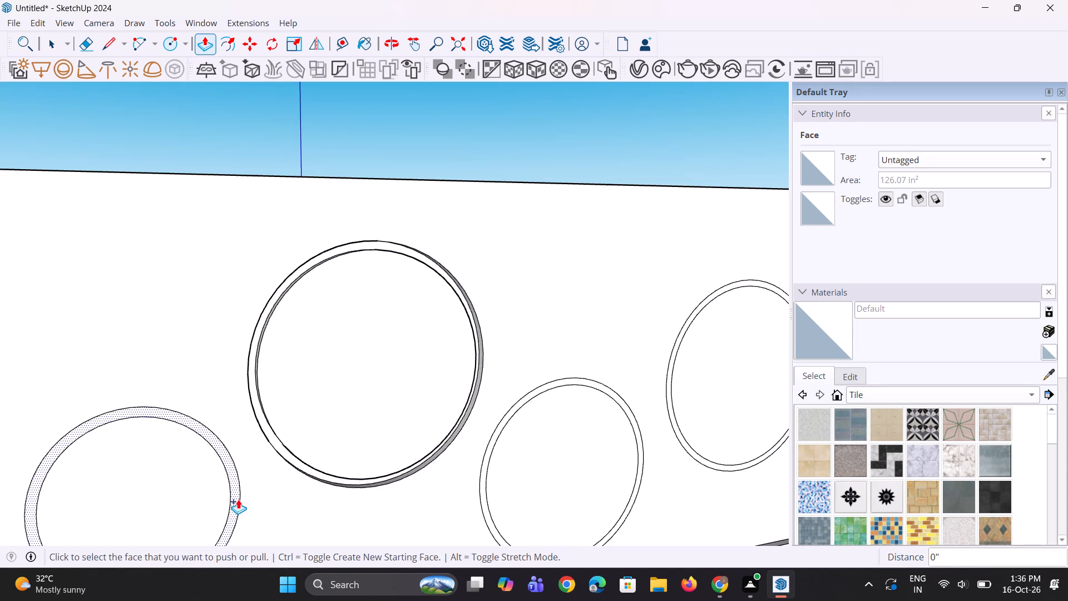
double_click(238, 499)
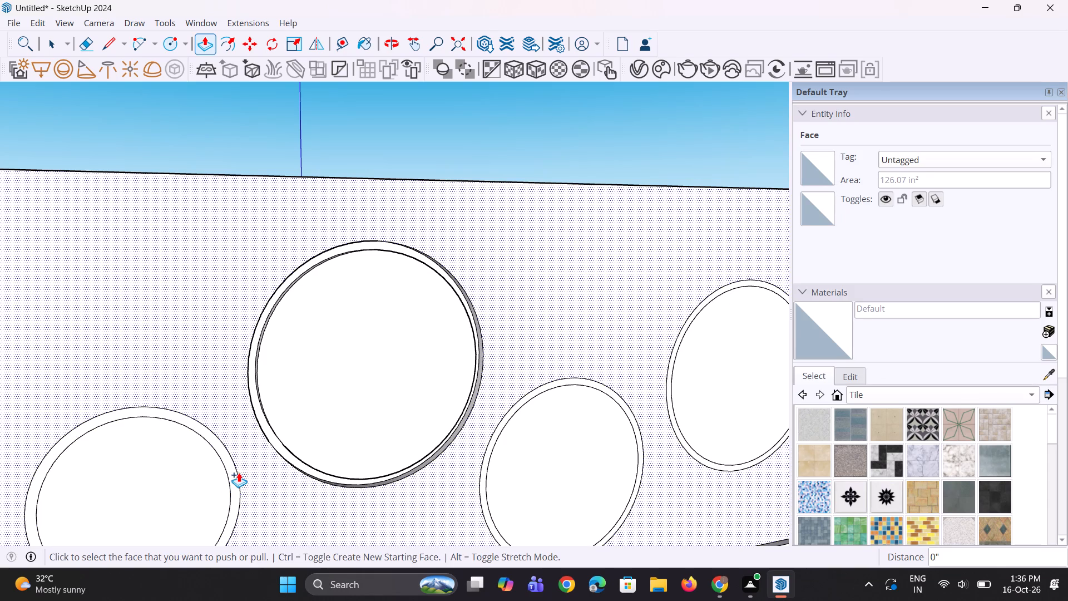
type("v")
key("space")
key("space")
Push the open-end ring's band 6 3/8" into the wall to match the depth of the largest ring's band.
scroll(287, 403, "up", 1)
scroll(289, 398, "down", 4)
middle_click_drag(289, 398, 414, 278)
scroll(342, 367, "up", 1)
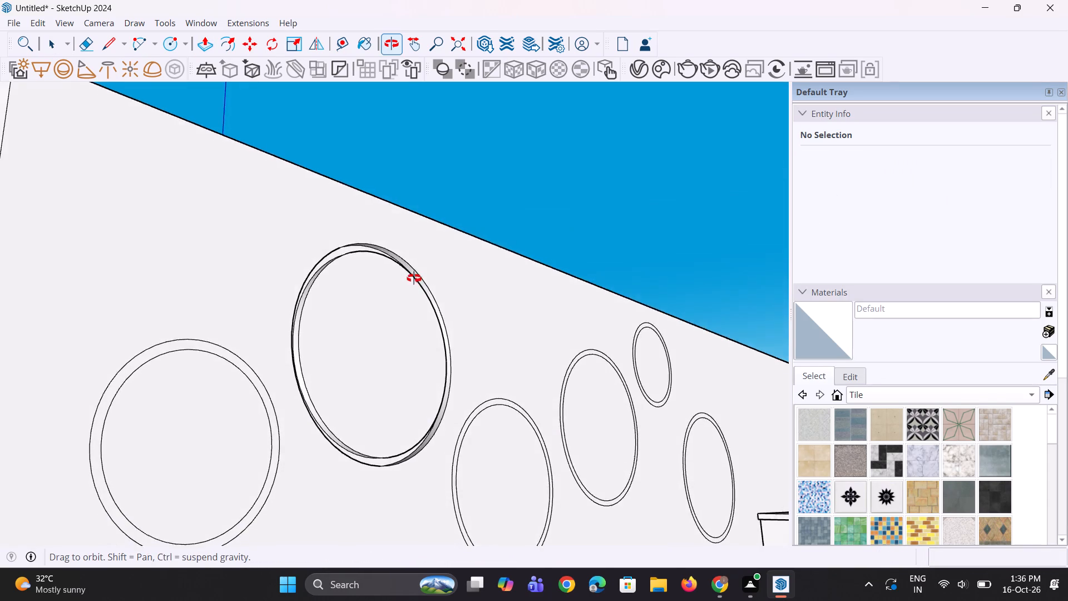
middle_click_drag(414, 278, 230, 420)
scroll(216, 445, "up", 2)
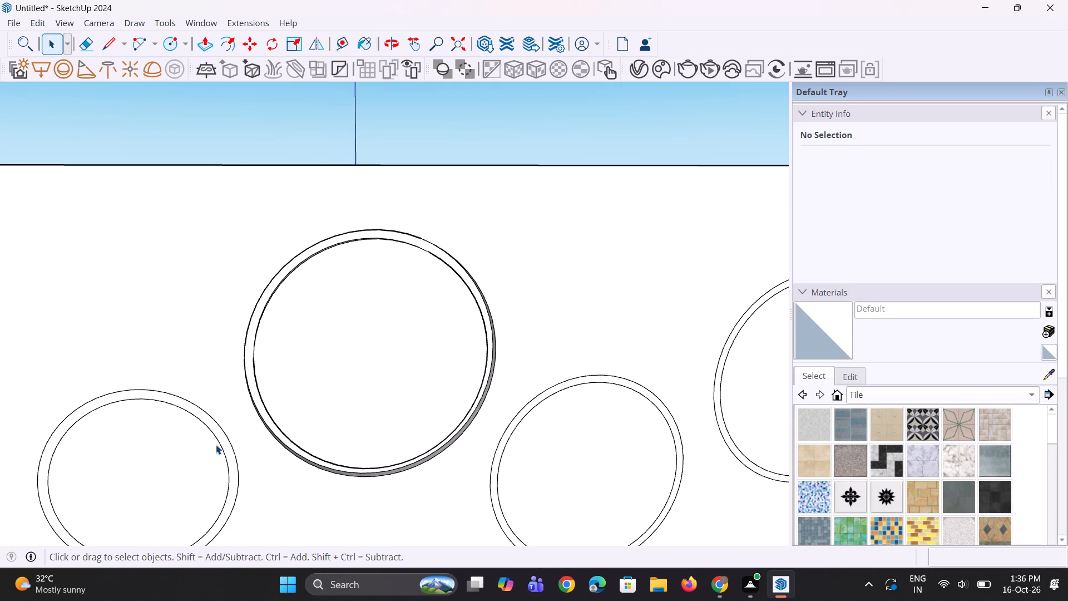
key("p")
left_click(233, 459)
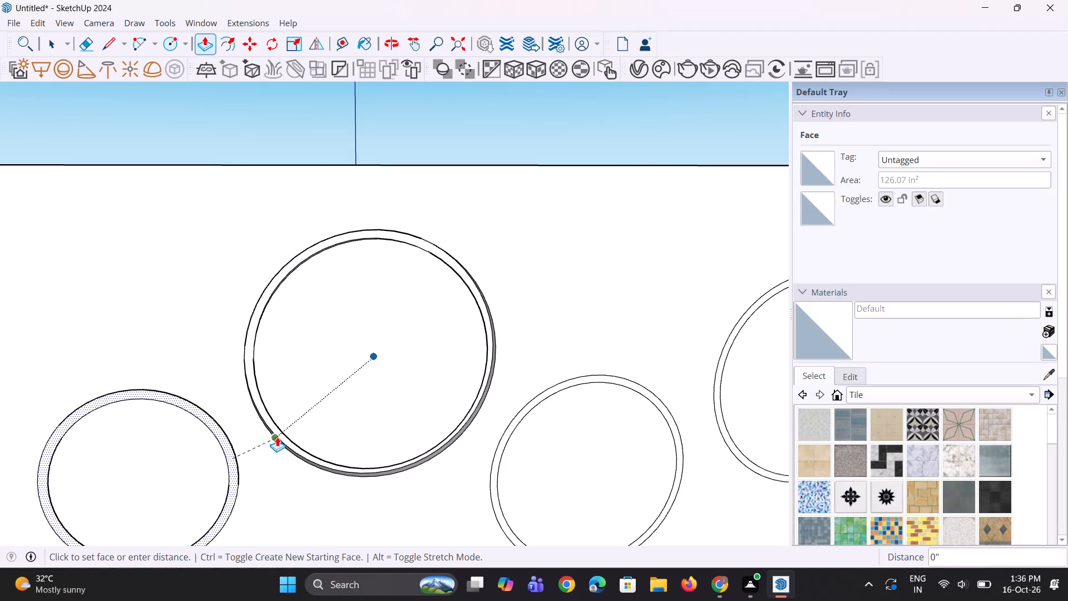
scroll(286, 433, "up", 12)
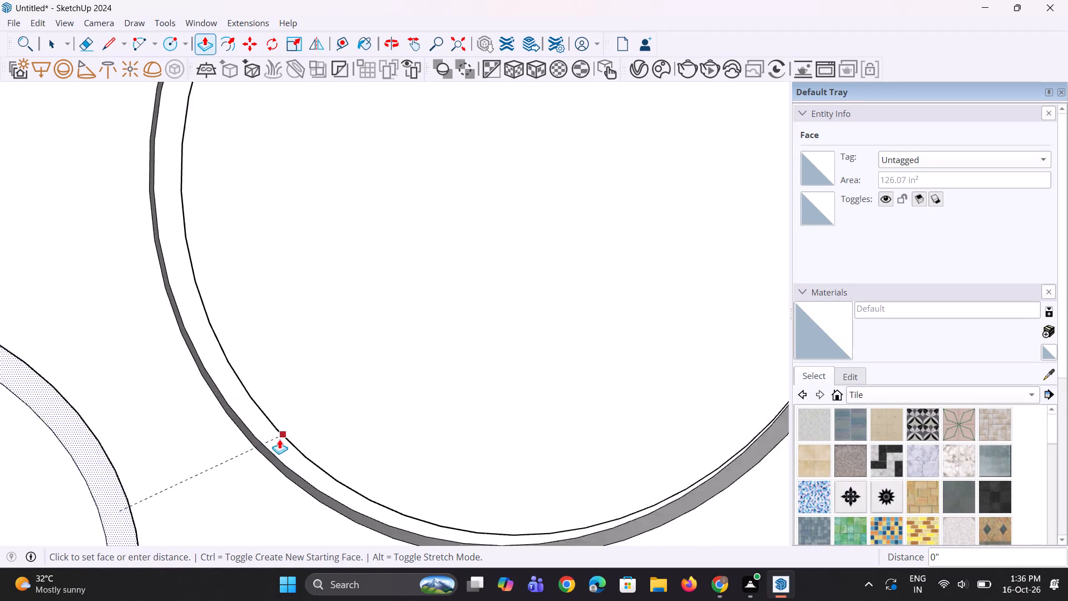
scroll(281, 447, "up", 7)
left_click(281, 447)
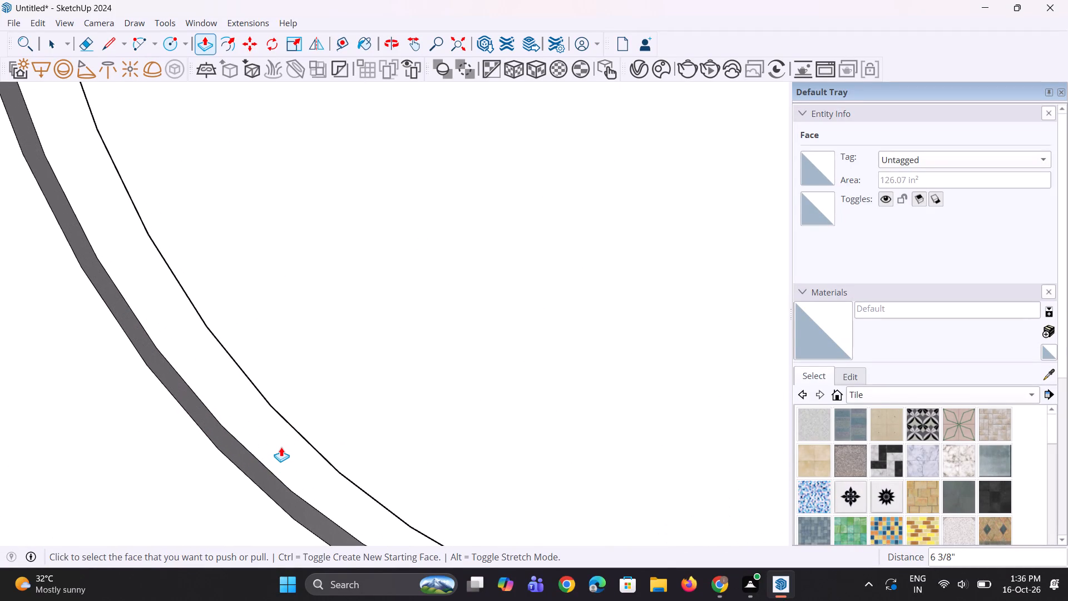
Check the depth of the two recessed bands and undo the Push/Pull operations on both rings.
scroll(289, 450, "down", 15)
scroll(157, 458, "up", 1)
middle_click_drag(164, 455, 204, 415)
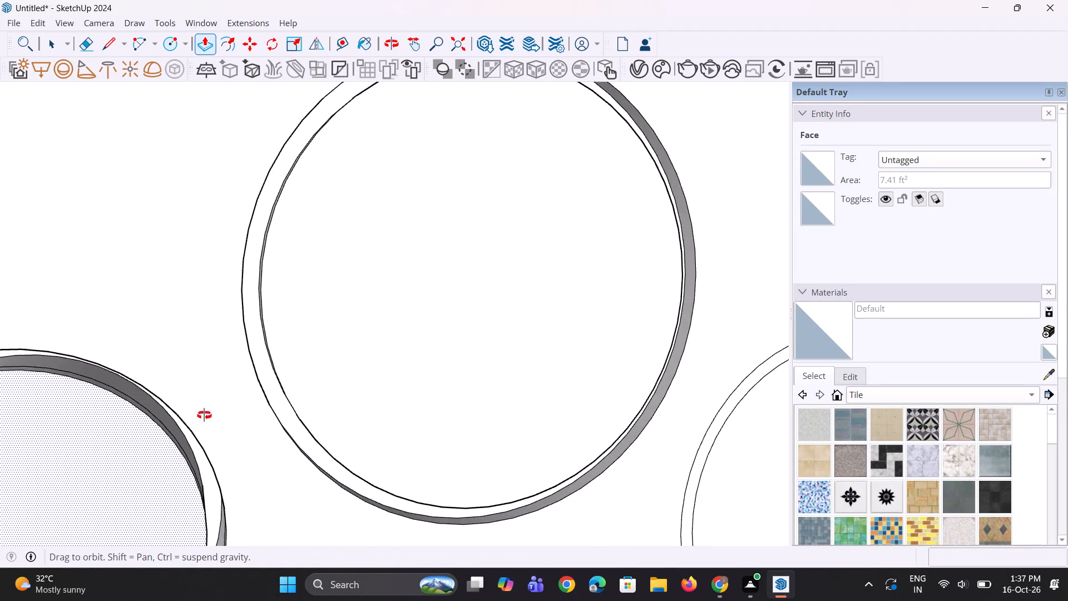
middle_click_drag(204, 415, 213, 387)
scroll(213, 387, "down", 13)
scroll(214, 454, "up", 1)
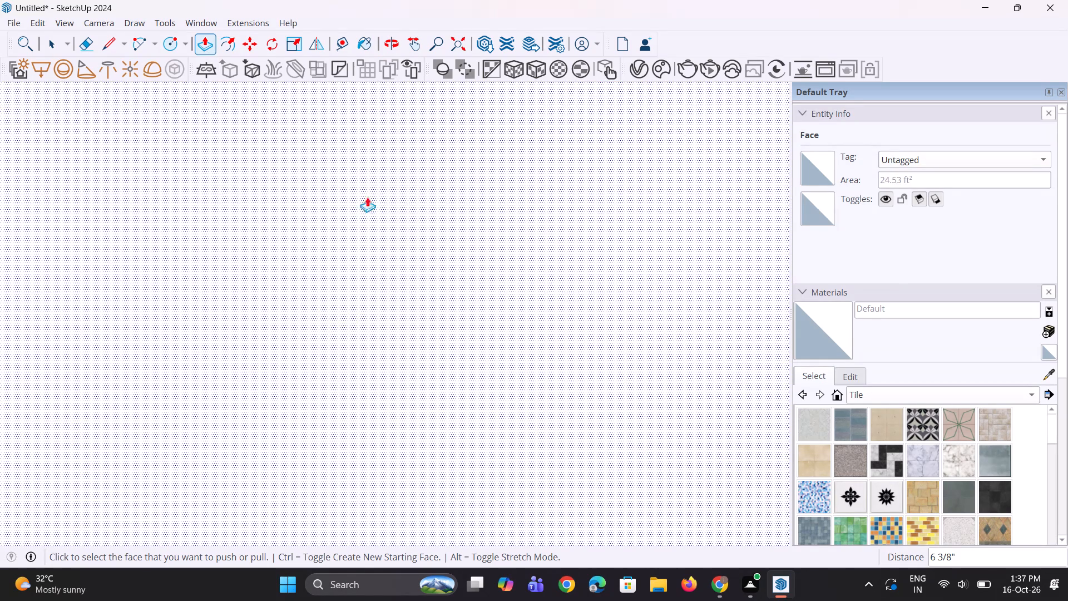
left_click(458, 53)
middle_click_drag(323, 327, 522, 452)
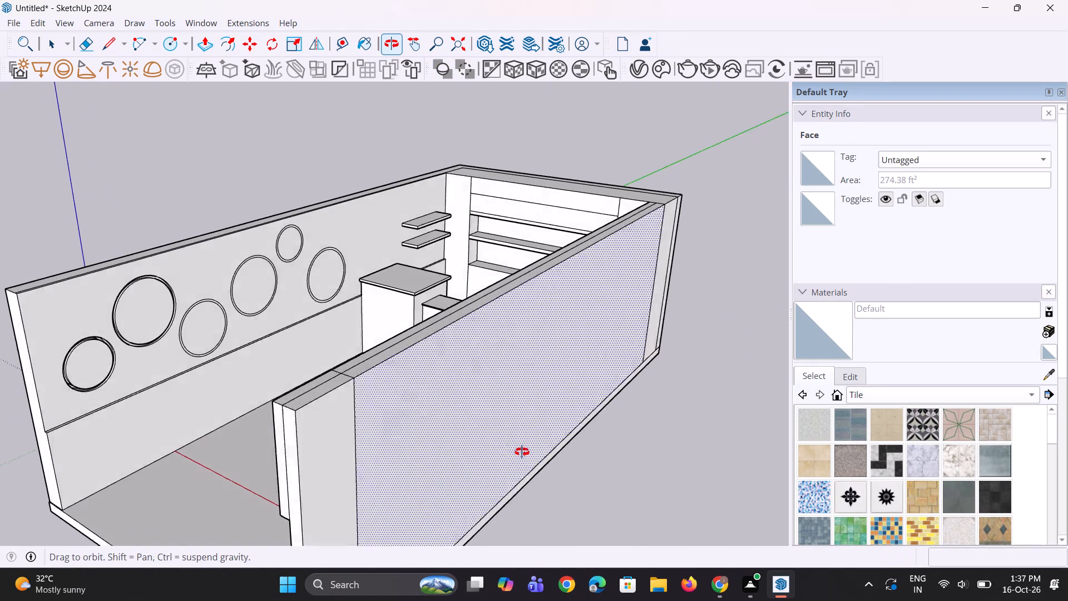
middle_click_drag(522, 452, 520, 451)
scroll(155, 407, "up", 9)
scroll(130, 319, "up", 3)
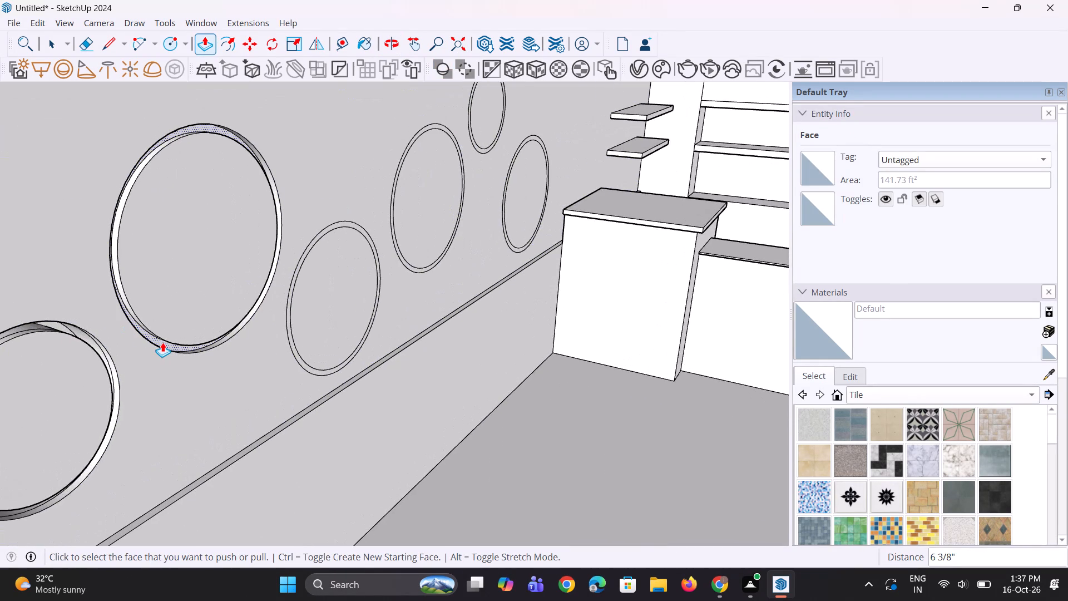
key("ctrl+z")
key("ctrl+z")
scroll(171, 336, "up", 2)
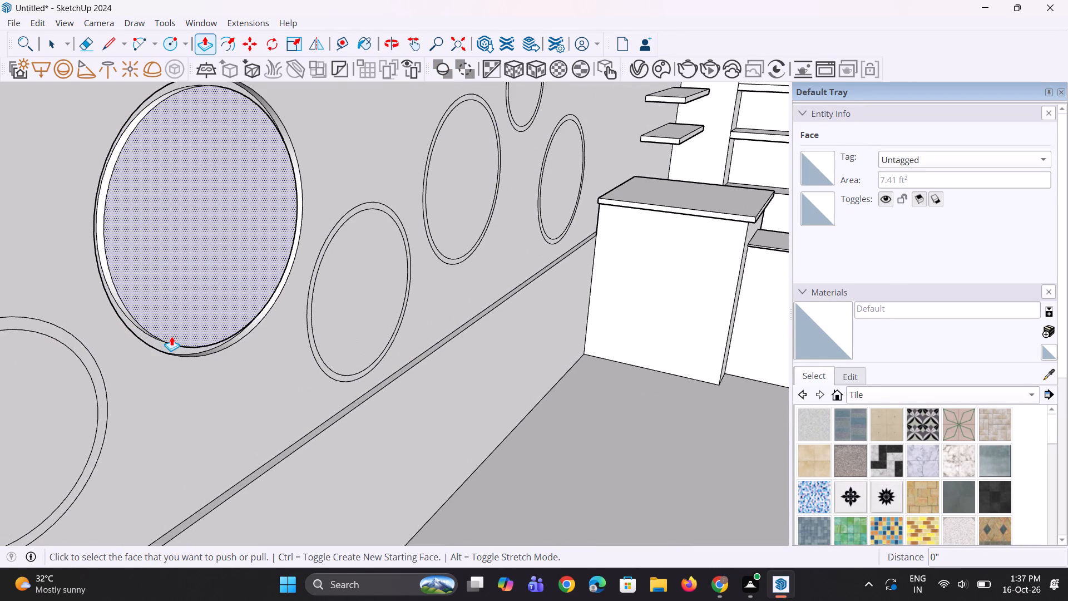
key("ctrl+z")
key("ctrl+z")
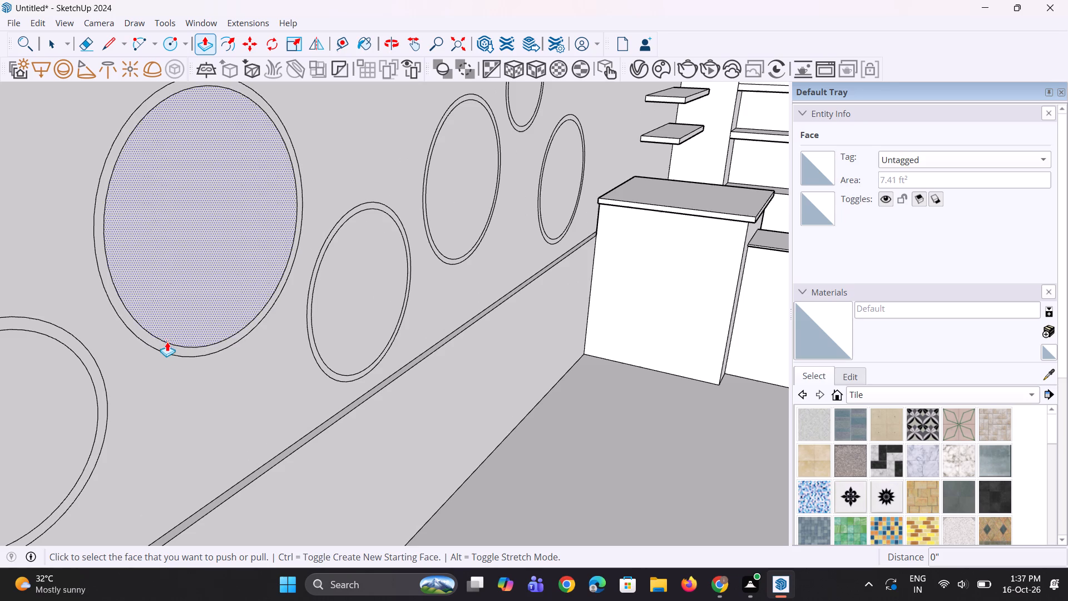
Push the largest ring's band 2 1/4" into the wall.
left_click(168, 349)
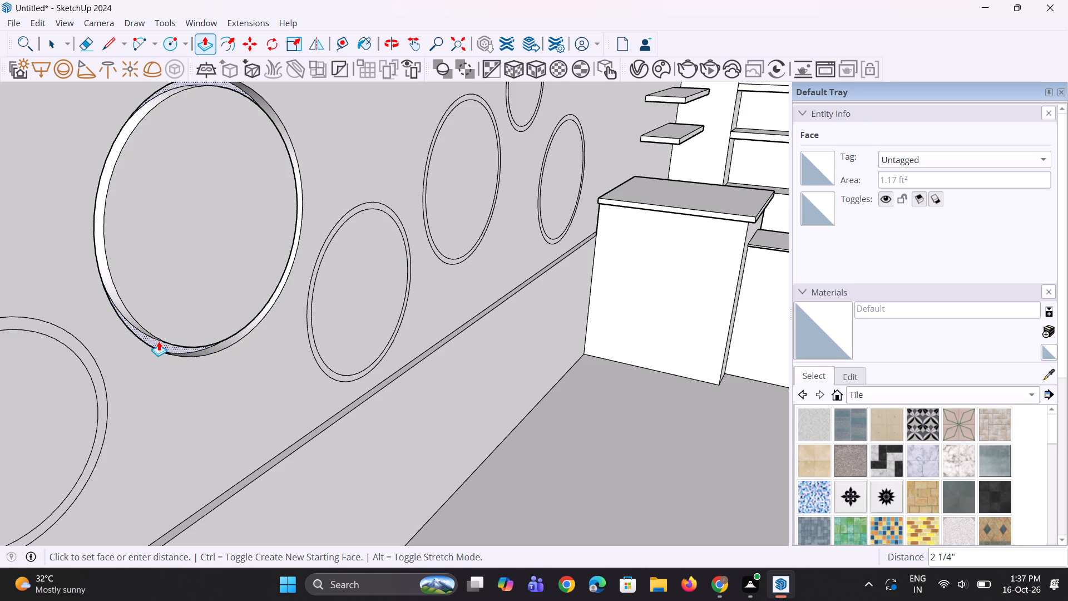
left_click(159, 341)
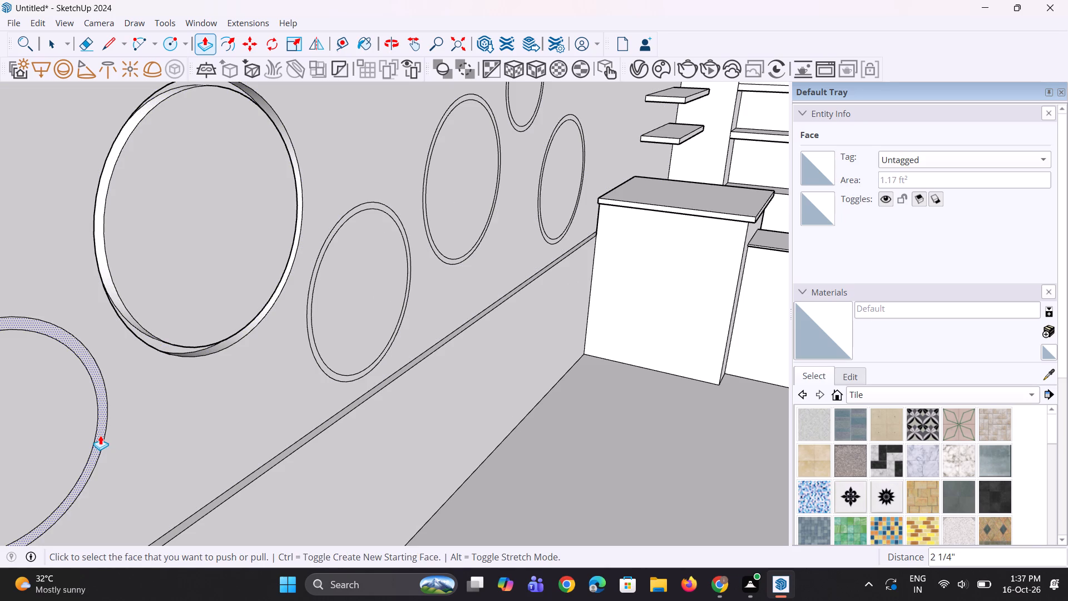
Repeat the 2 1/4" Push/Pull recess on the bands of the other five rings and clear the selection.
double_click(100, 435)
scroll(314, 390, "up", 1)
double_click(335, 371)
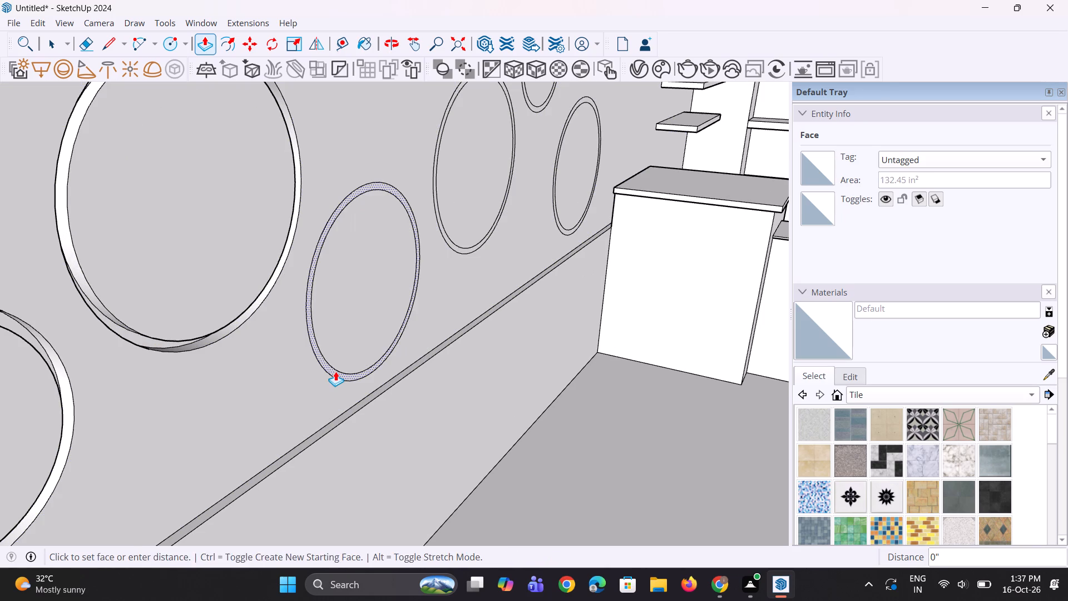
scroll(225, 402, "down", 5)
scroll(394, 206, "up", 7)
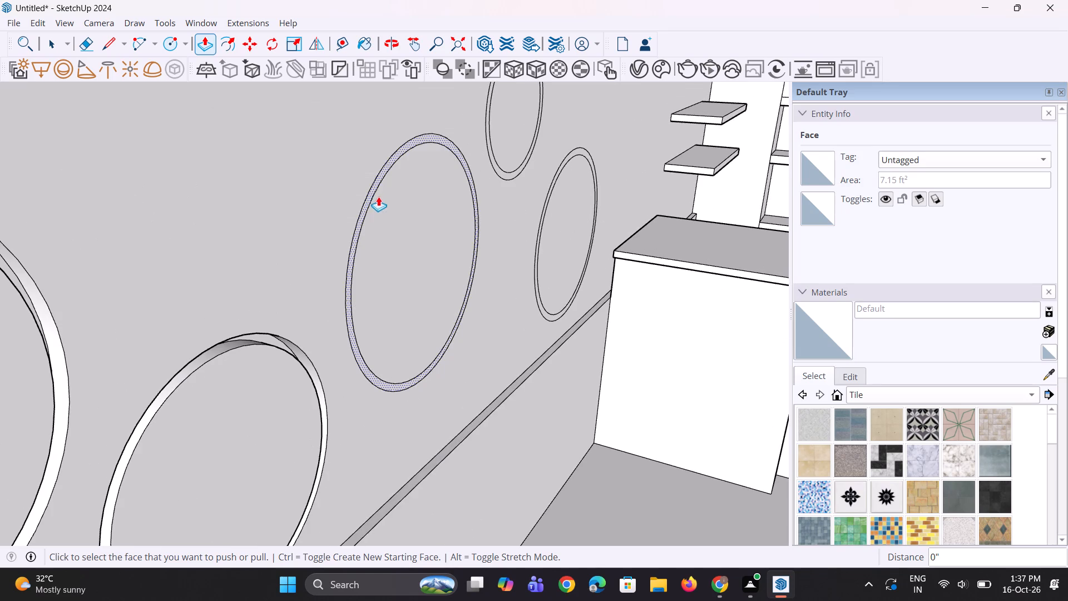
double_click(375, 190)
scroll(304, 364, "down", 5)
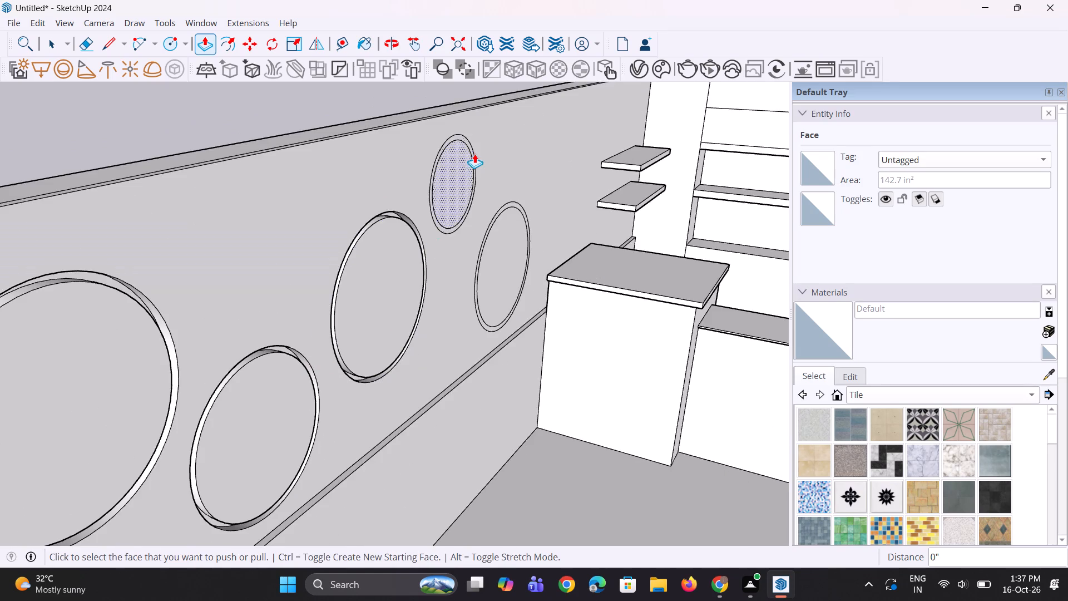
scroll(474, 154, "up", 7)
double_click(418, 175)
scroll(497, 303, "up", 2)
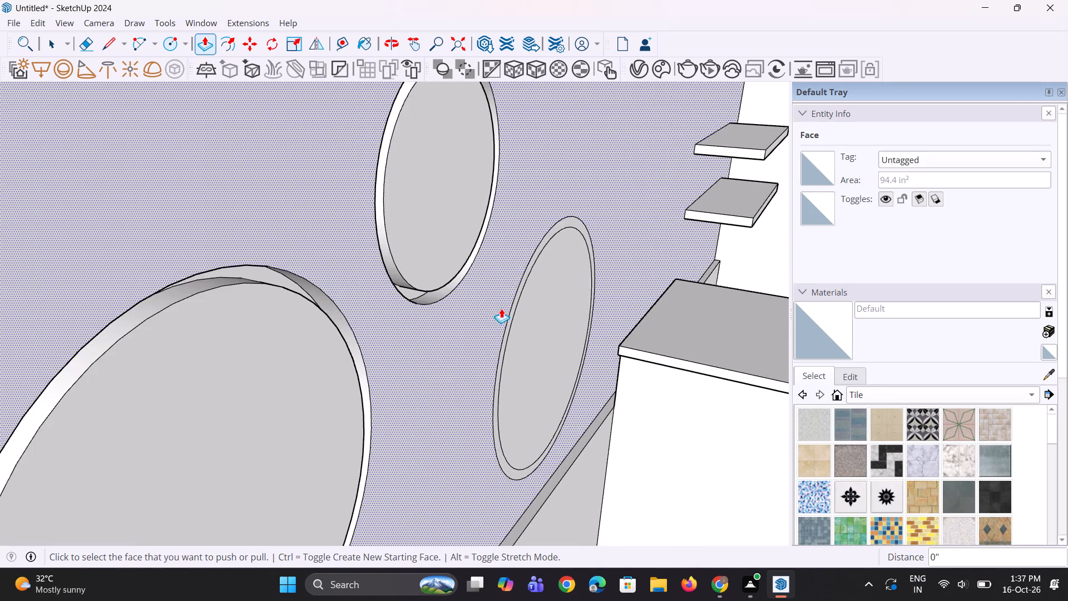
scroll(510, 317, "up", 1)
double_click(510, 318)
scroll(510, 318, "down", 10)
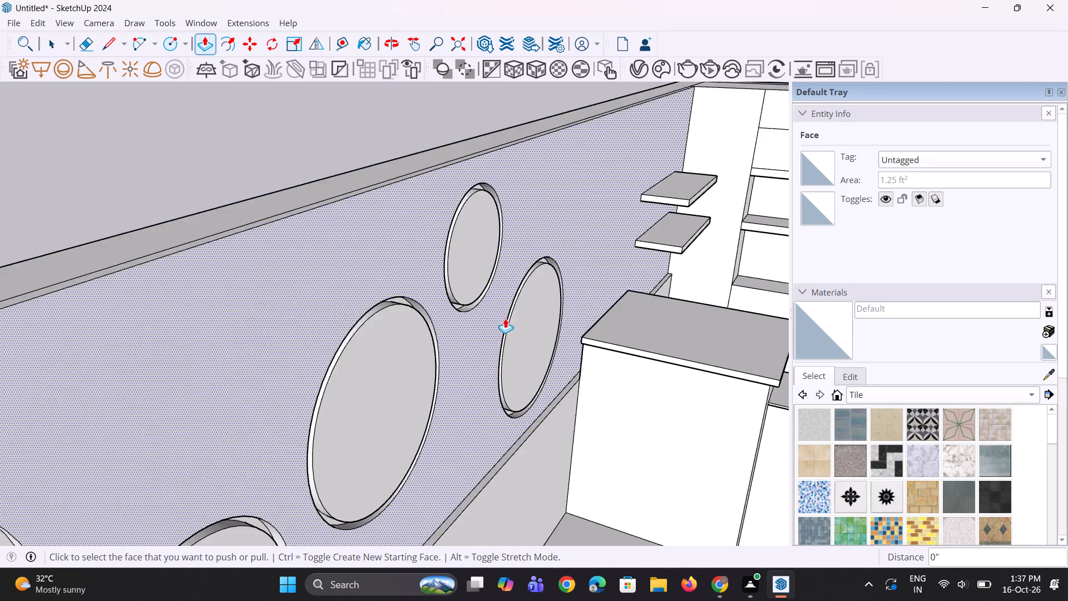
scroll(505, 318, "down", 2)
middle_click_drag(510, 334, 401, 269)
key("space")
key("space")
left_click(455, 168)
scroll(496, 342, "down", 2)
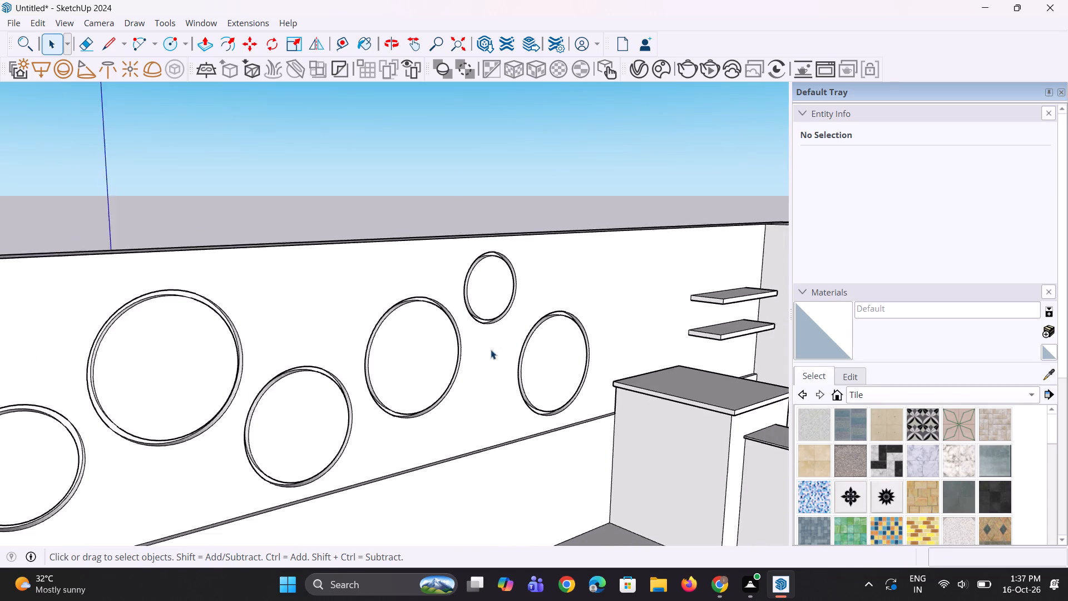
scroll(491, 349, "down", 2)
middle_click_drag(483, 353, 458, 386)
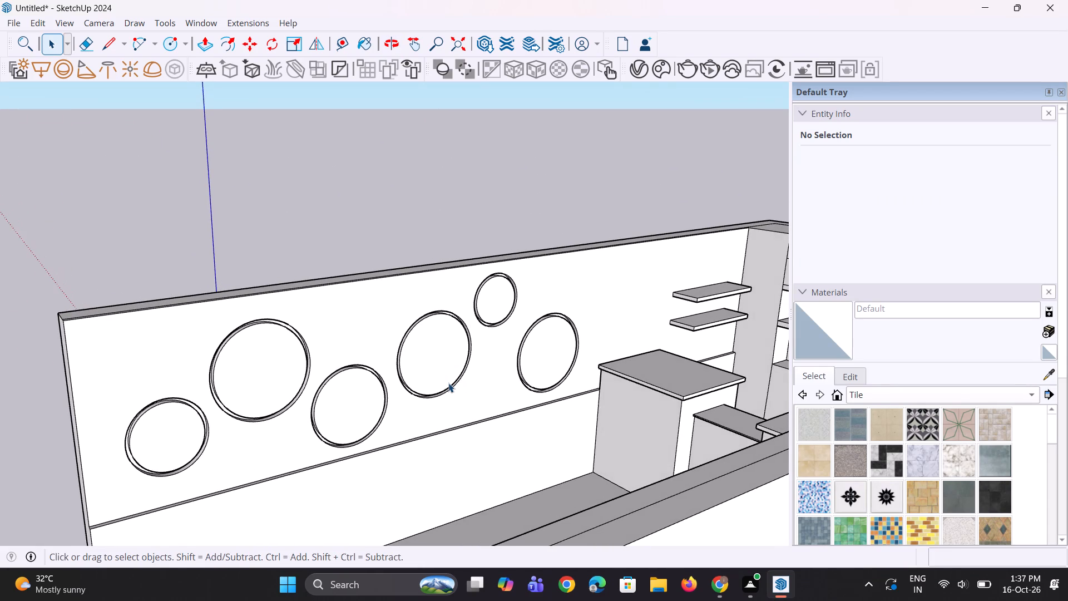
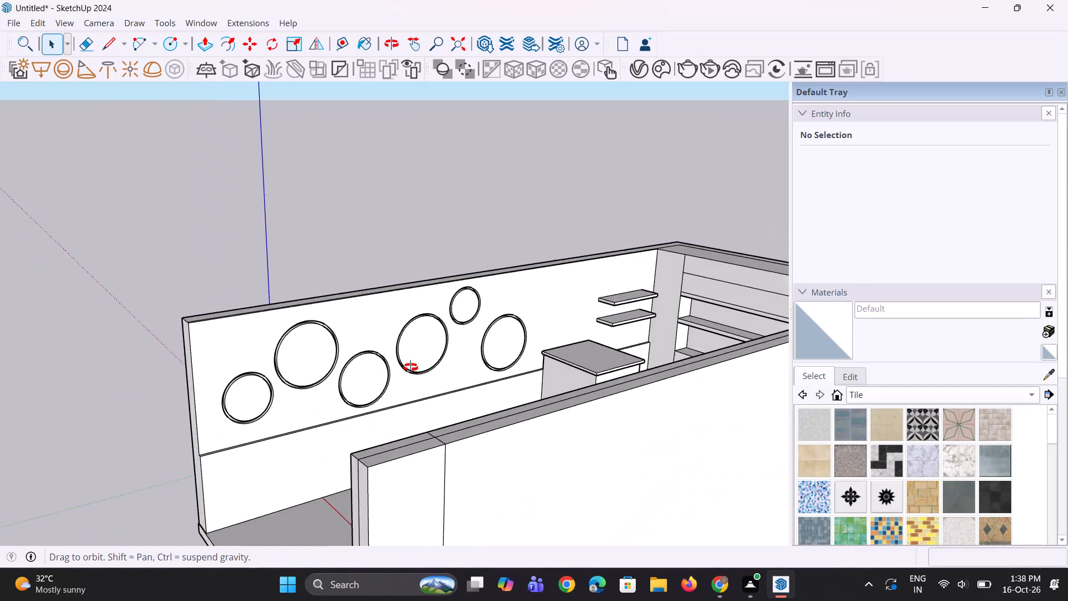
Inspect the room model from several angles, examining the circular wall frames, counters, back-wall shelving and the opposite wall.
scroll(392, 435, "up", 4)
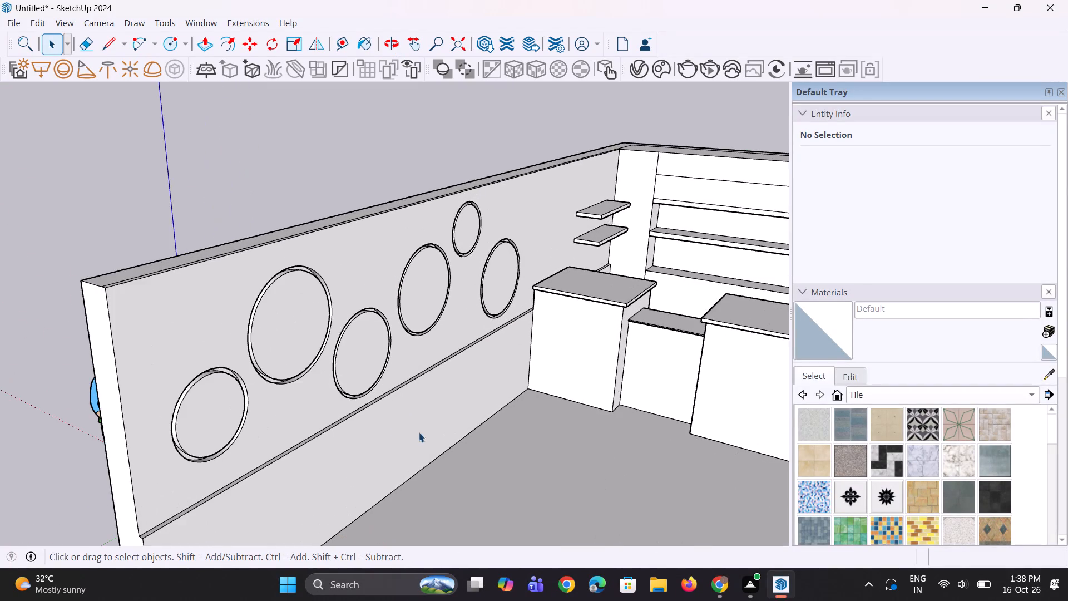
scroll(413, 431, "down", 9)
middle_click_drag(409, 435, 562, 401)
scroll(547, 405, "down", 3)
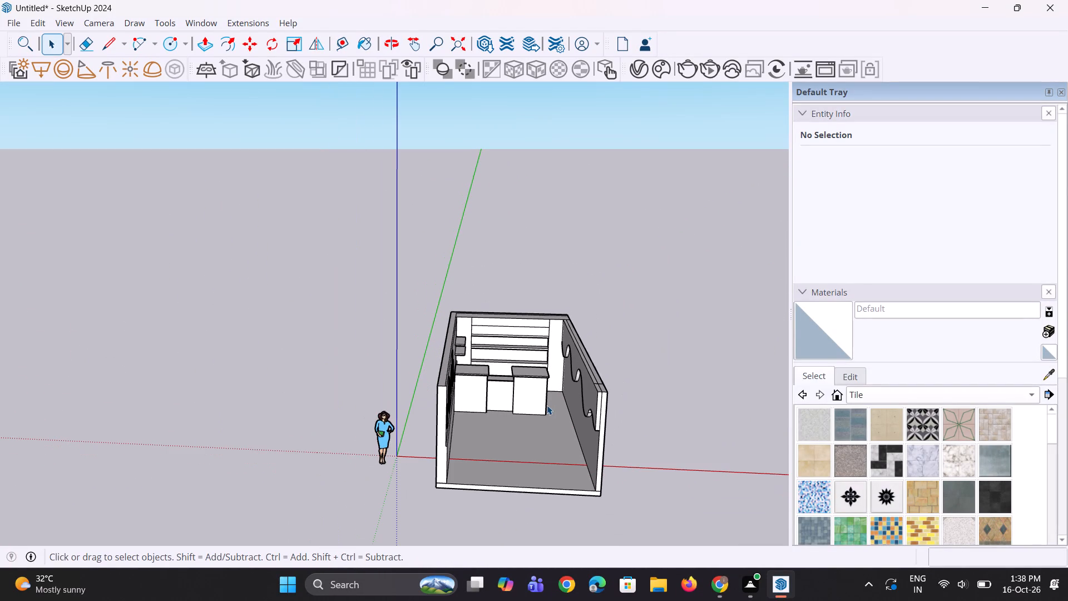
scroll(546, 405, "down", 4)
middle_click_drag(546, 407, 366, 400)
scroll(379, 401, "up", 3)
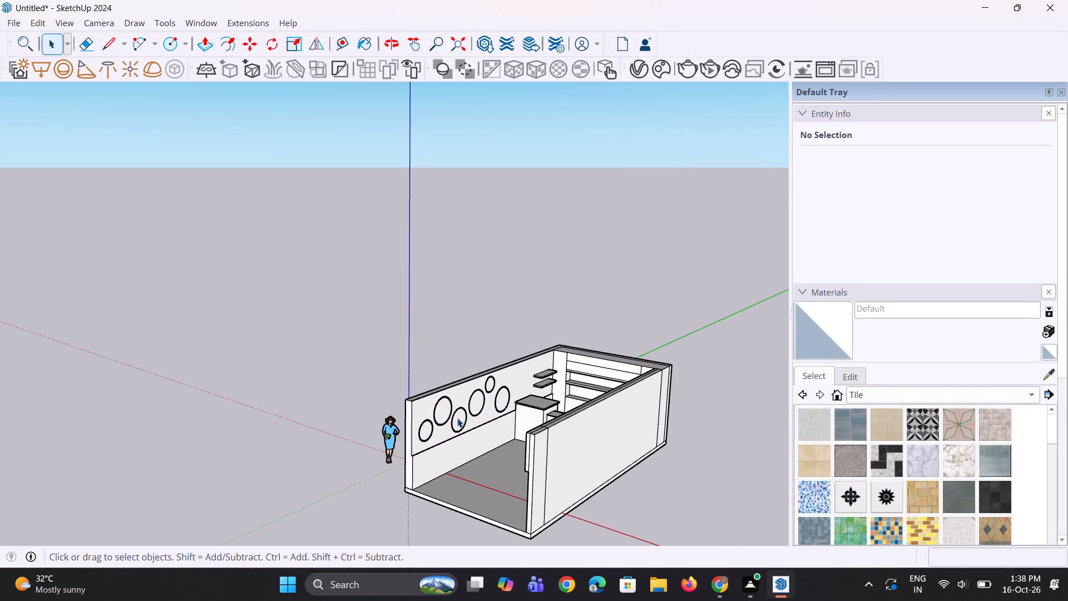
scroll(475, 471, "up", 3)
scroll(479, 471, "down", 5)
middle_click_drag(489, 466, 594, 423)
scroll(499, 464, "up", 1)
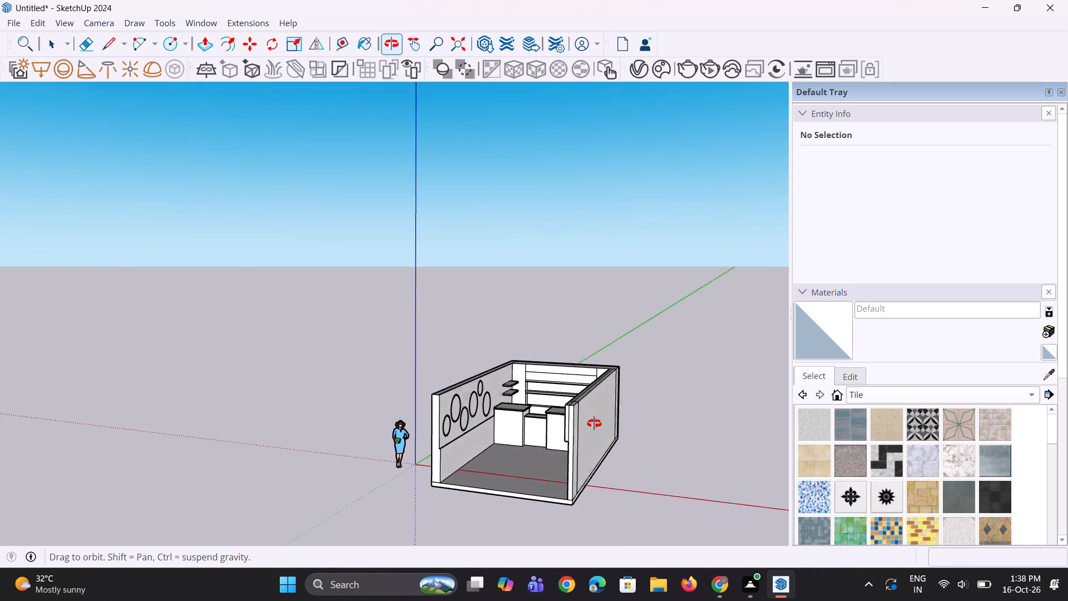
middle_click_drag(594, 423, 589, 469)
scroll(531, 366, "up", 7)
scroll(500, 401, "up", 2)
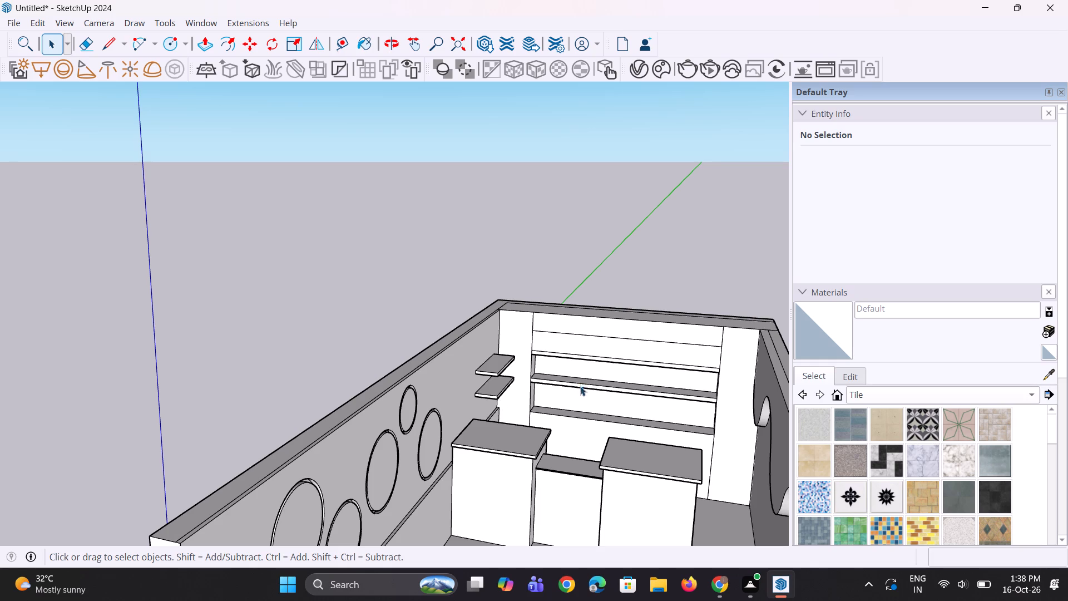
middle_click_drag(576, 392, 527, 403)
scroll(530, 377, "down", 9)
middle_click_drag(588, 347, 595, 343)
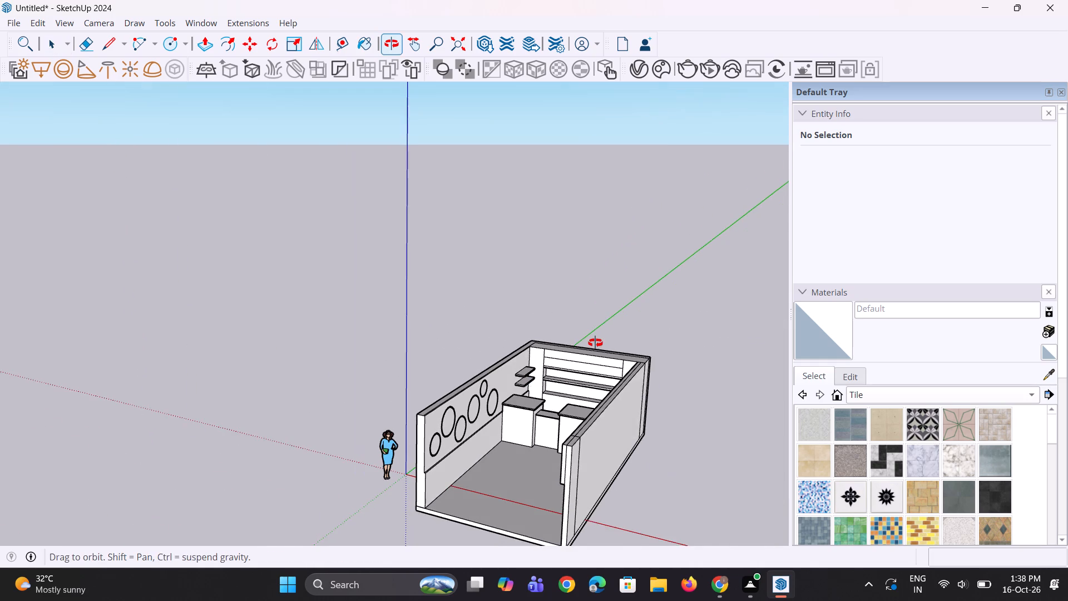
middle_click_drag(595, 343, 604, 334)
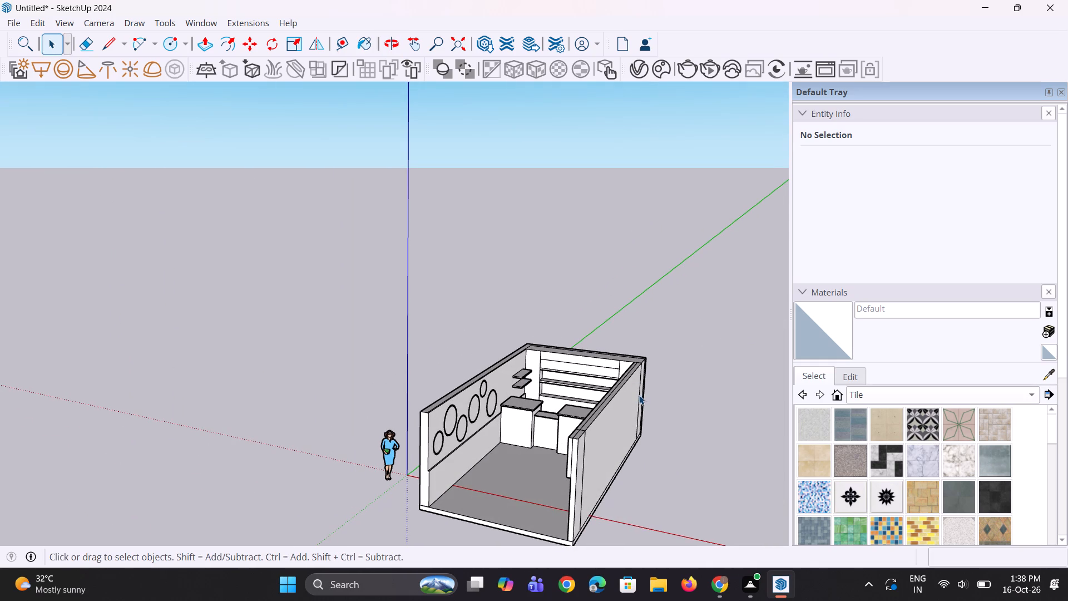
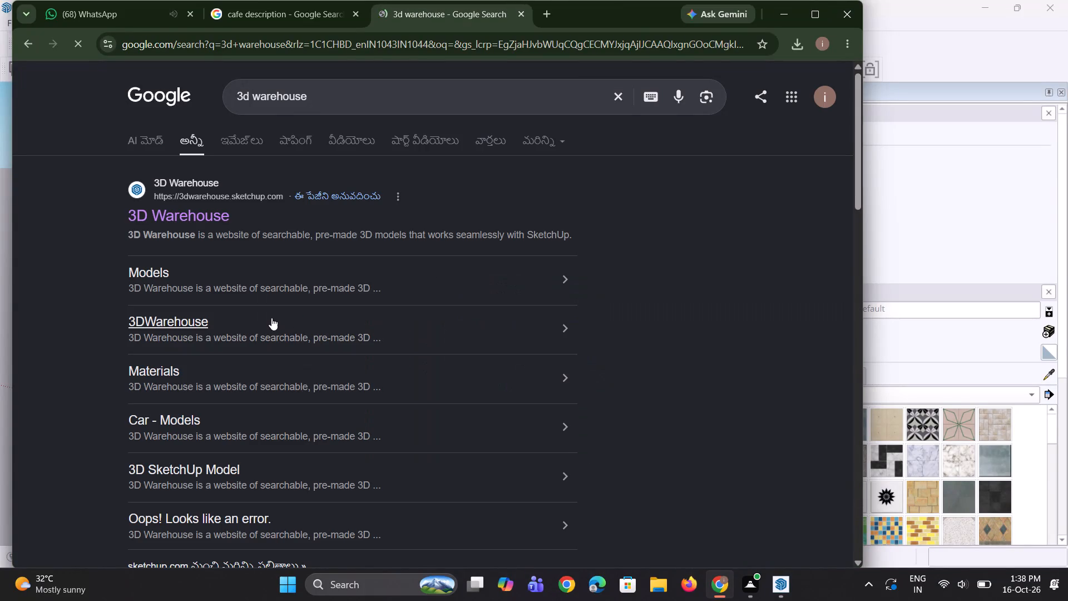
Open the 3D Warehouse website and search its models for "cafe tables and chairs".
left_click(172, 225)
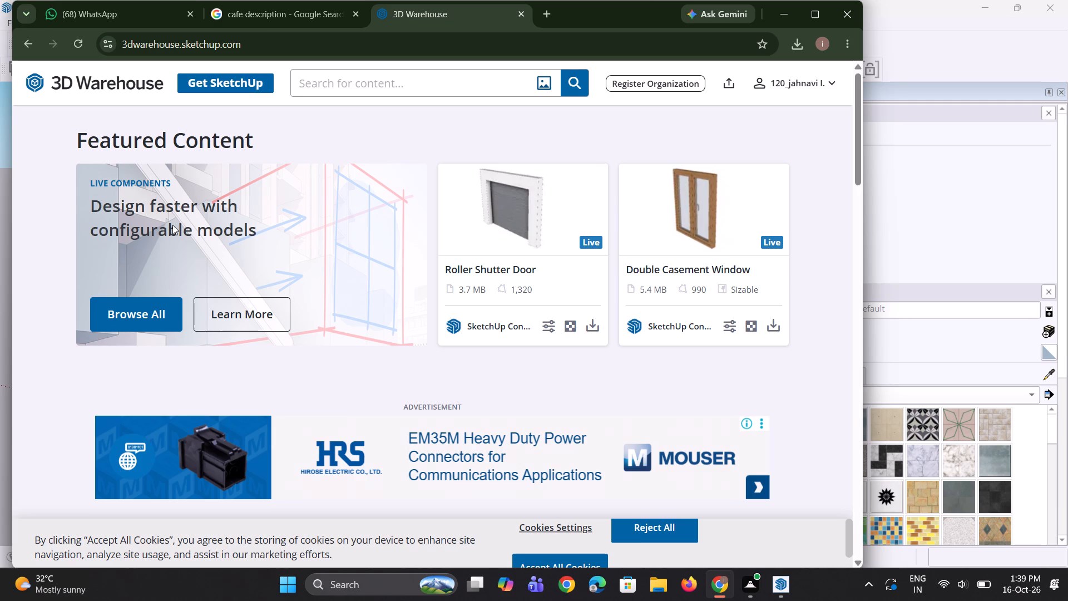
left_click(416, 77)
type("cafe tables anf")
key("Return")
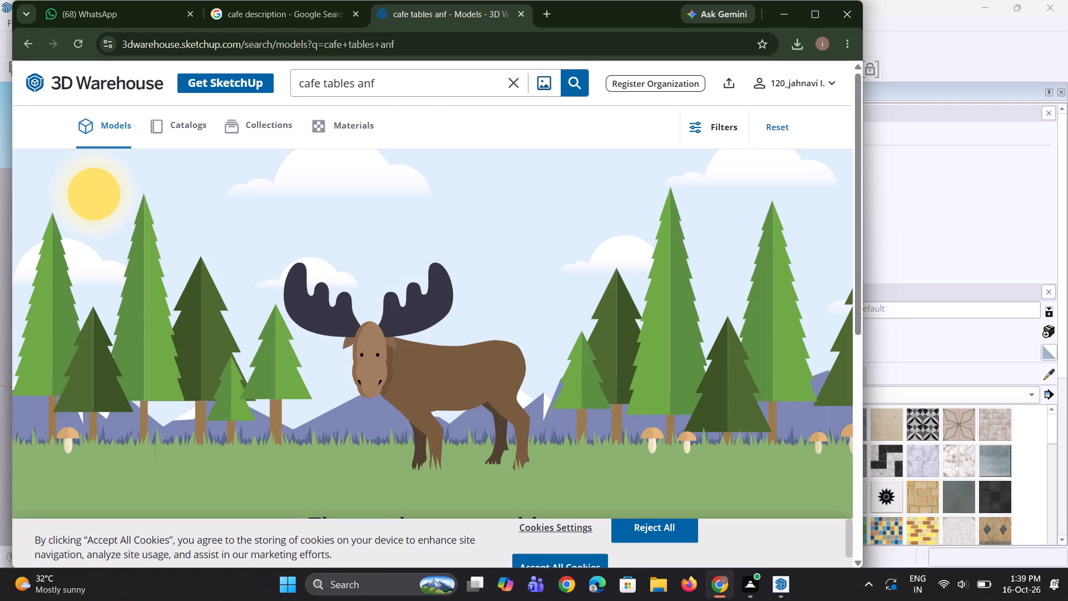
left_click(406, 93)
key("BackSpace")
type("d chairs")
key("Return")
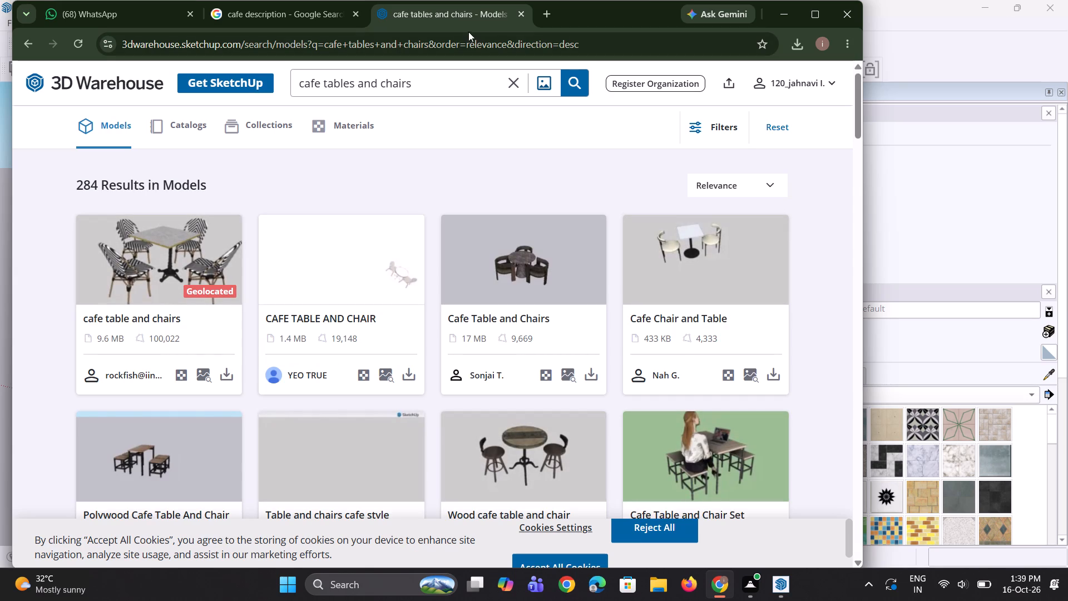
Find the 513 KB "Table and chairs" model with a round table and dark armchairs and download it as a SketchUp file.
scroll(585, 221, "down", 2)
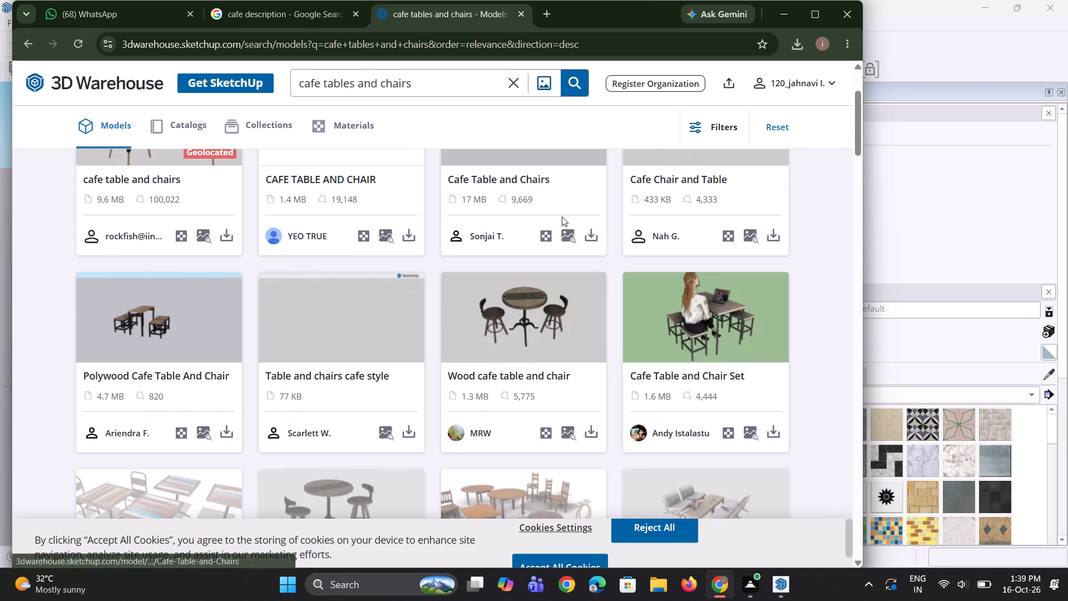
scroll(473, 269, "down", 3)
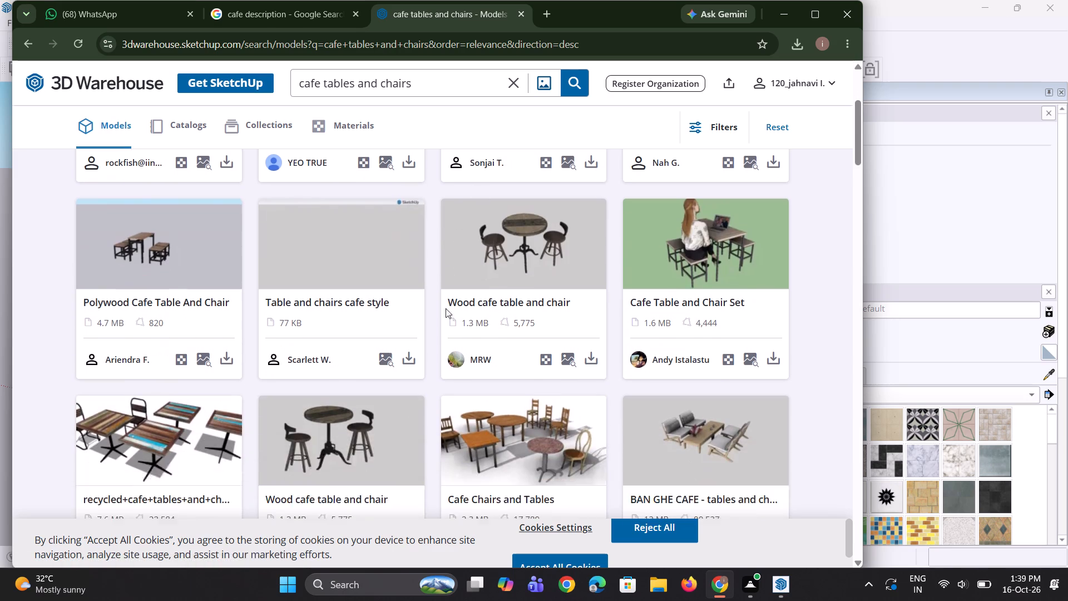
scroll(508, 309, "down", 4)
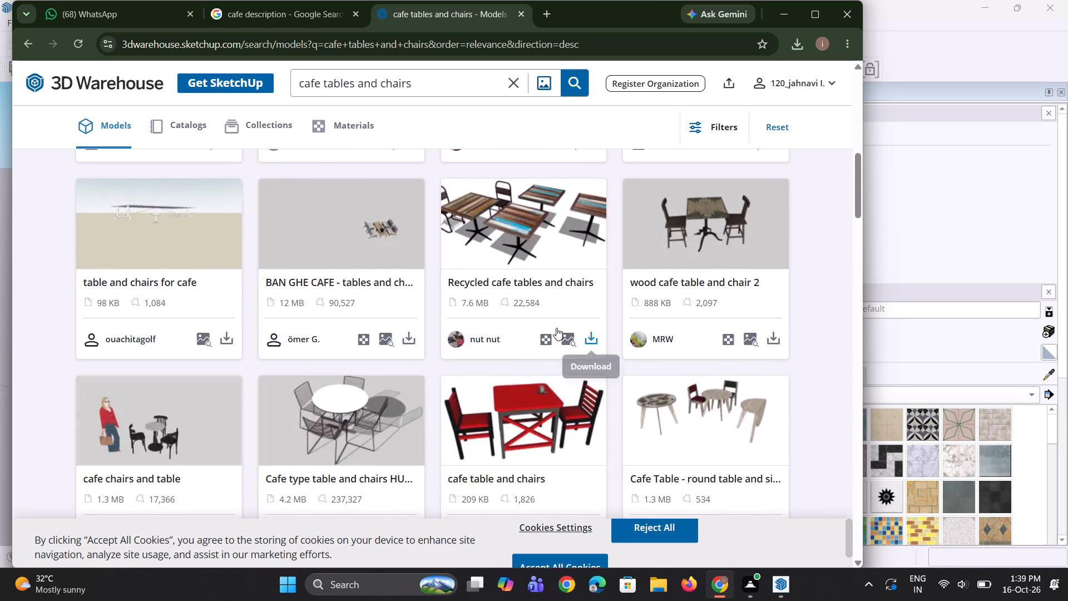
scroll(536, 332, "down", 2)
scroll(426, 352, "down", 6)
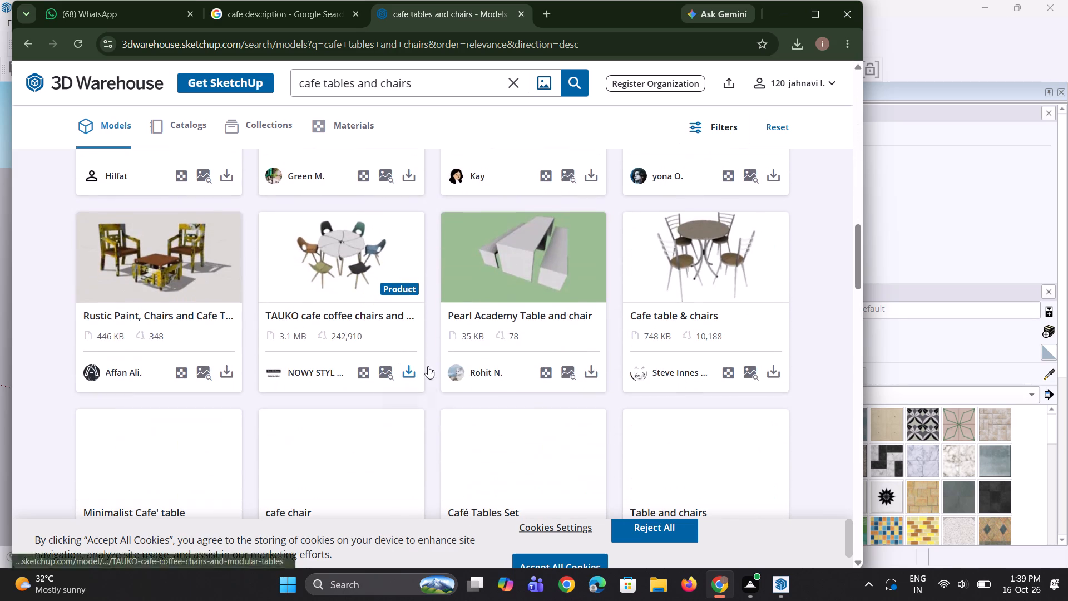
scroll(493, 362, "down", 4)
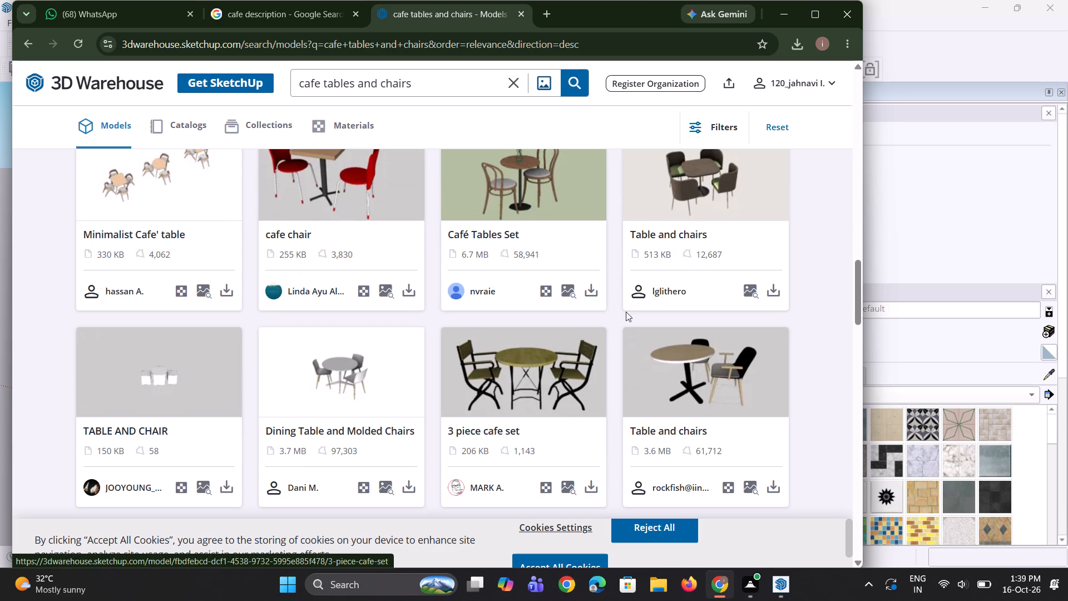
left_click(774, 290)
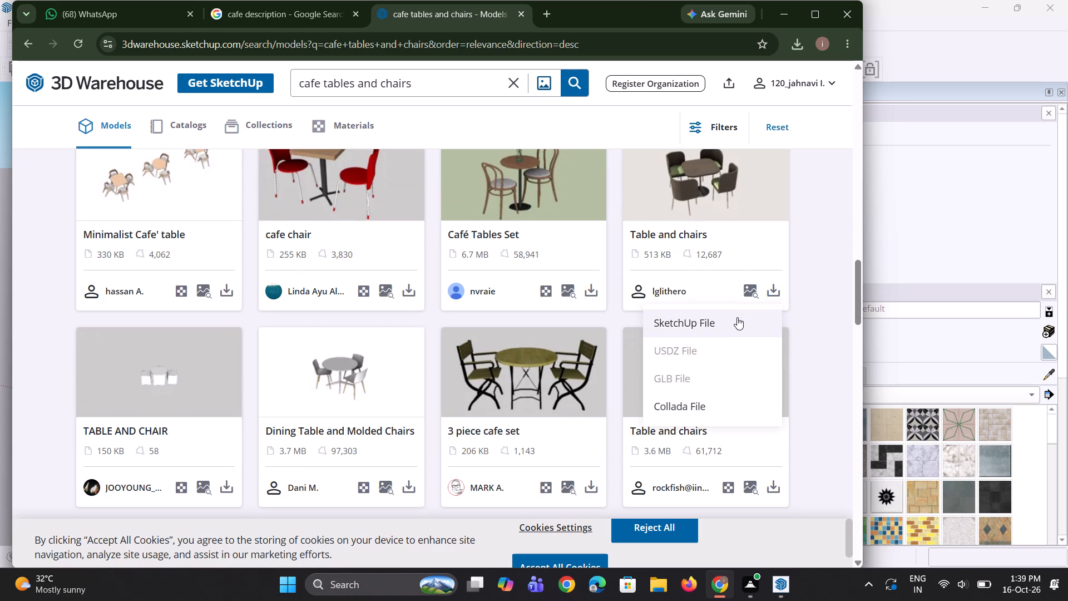
left_click(737, 317)
Look through the rest of the cafe furniture results and load more models at the end of the list.
scroll(559, 387, "down", 2)
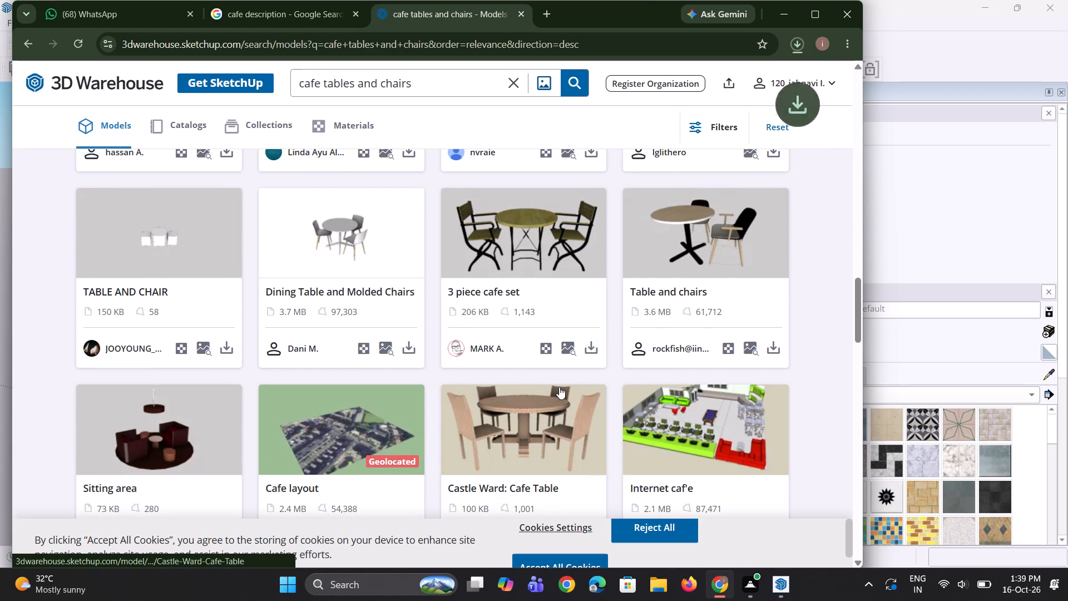
scroll(559, 387, "down", 2)
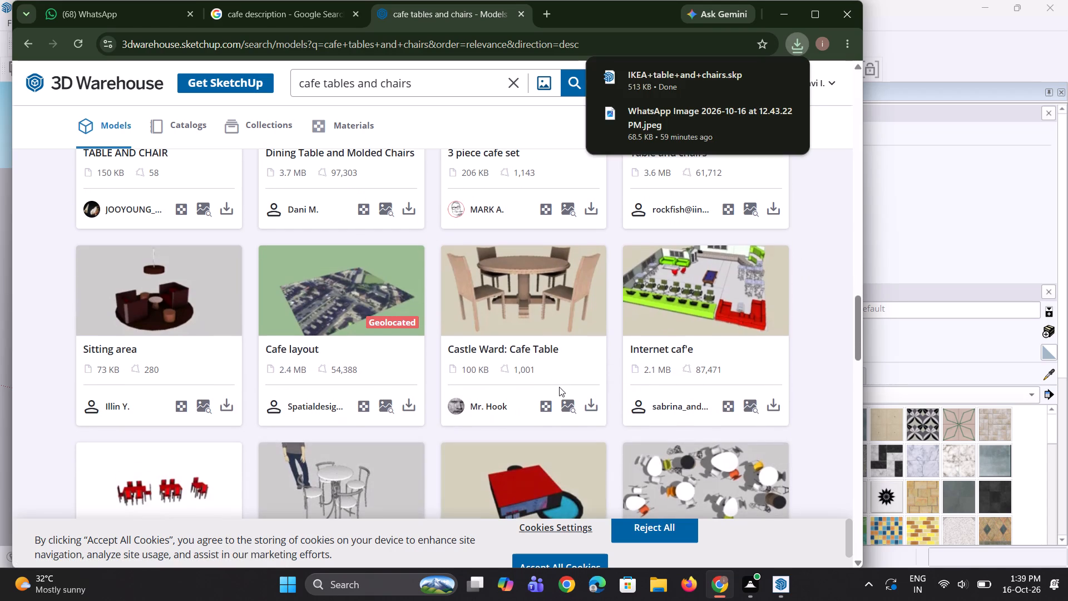
scroll(559, 387, "down", 8)
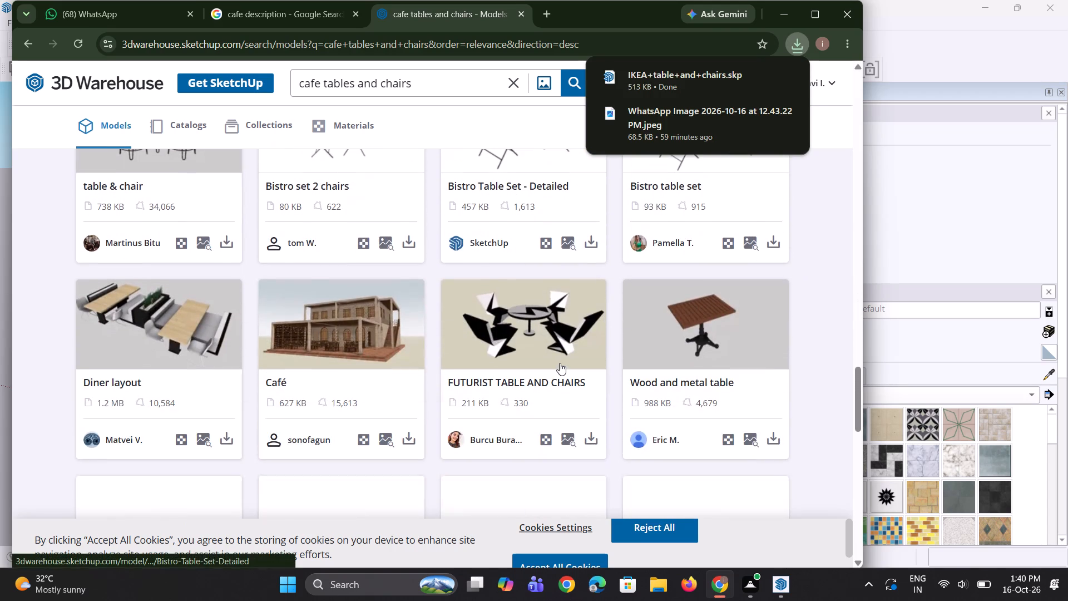
scroll(558, 365, "down", 6)
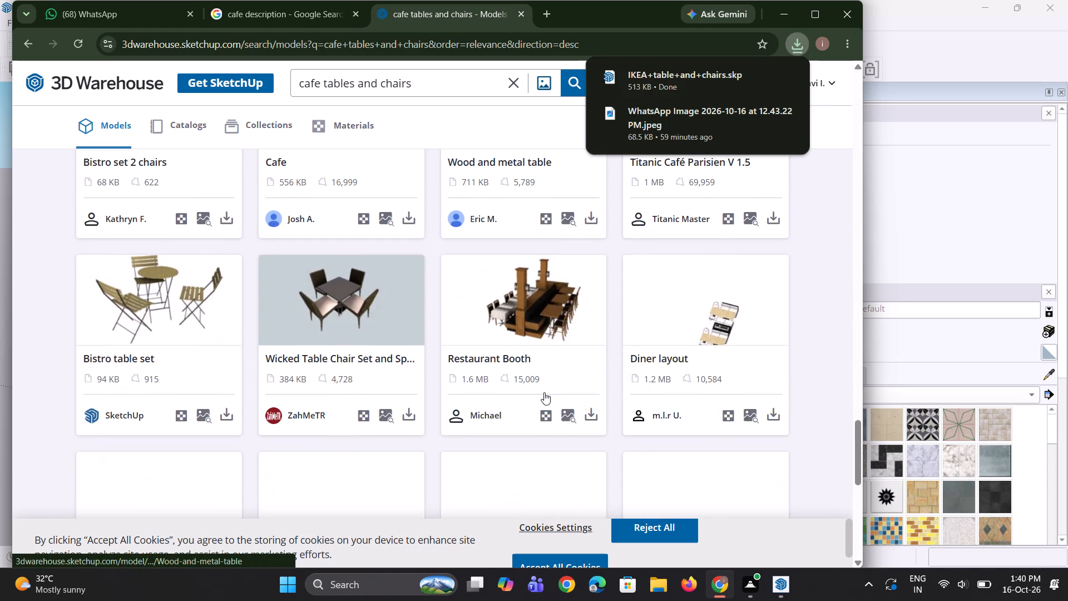
scroll(544, 392, "down", 5)
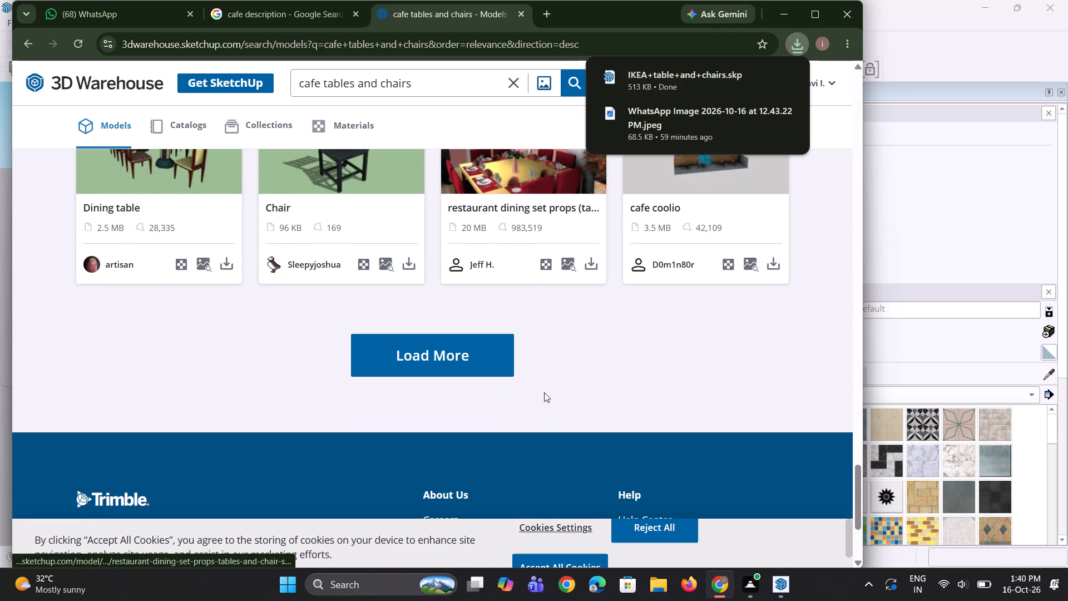
scroll(544, 392, "down", 3)
scroll(544, 392, "up", 4)
left_click(497, 425)
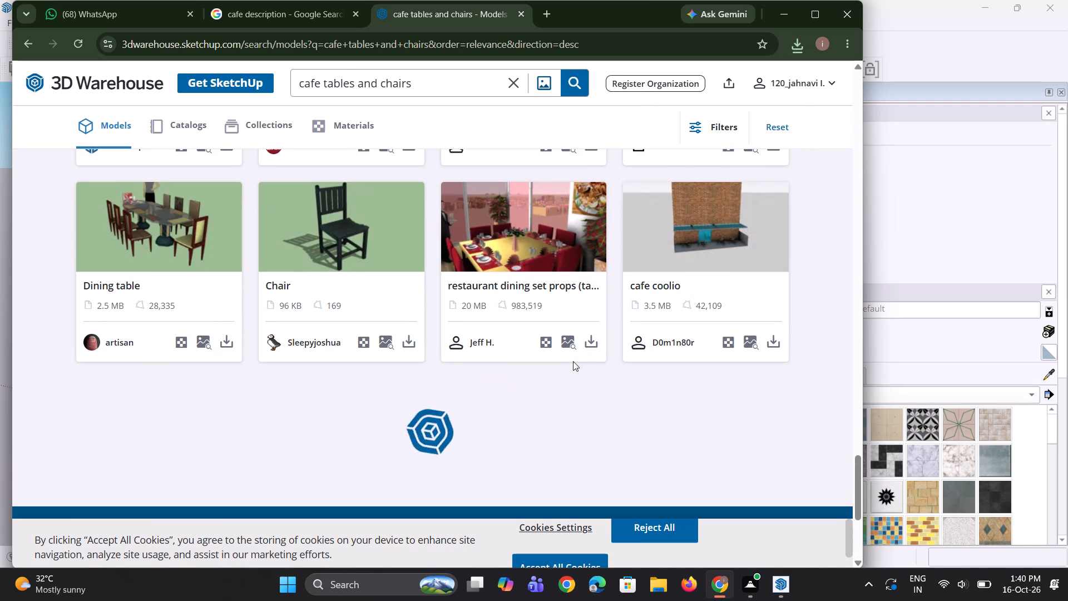
Examine the additionally loaded results for other table, chair and seating models suitable for the cafe.
scroll(534, 372, "down", 3)
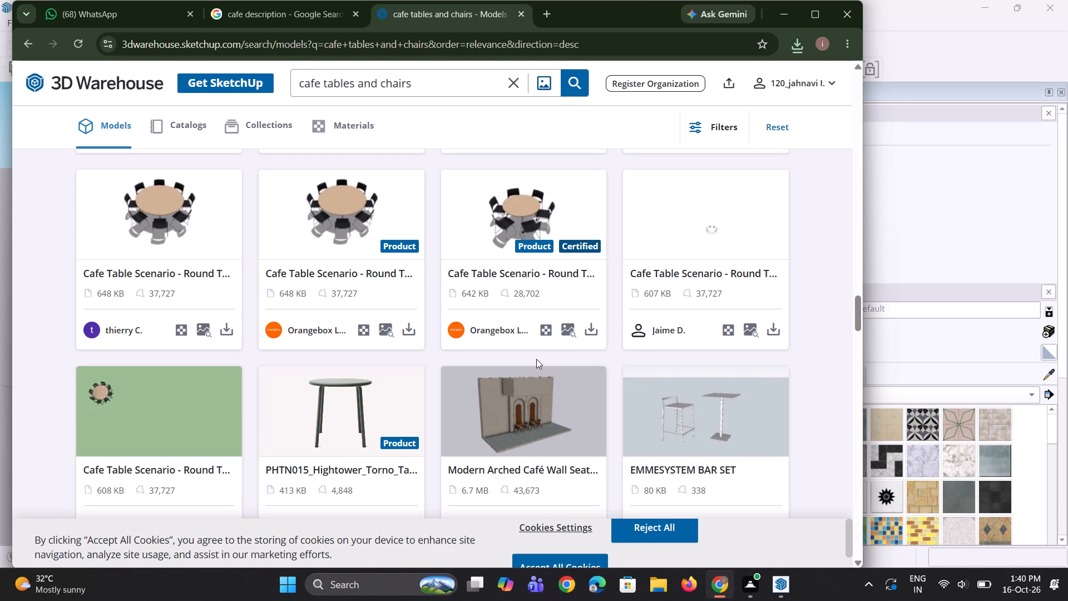
scroll(536, 359, "down", 16)
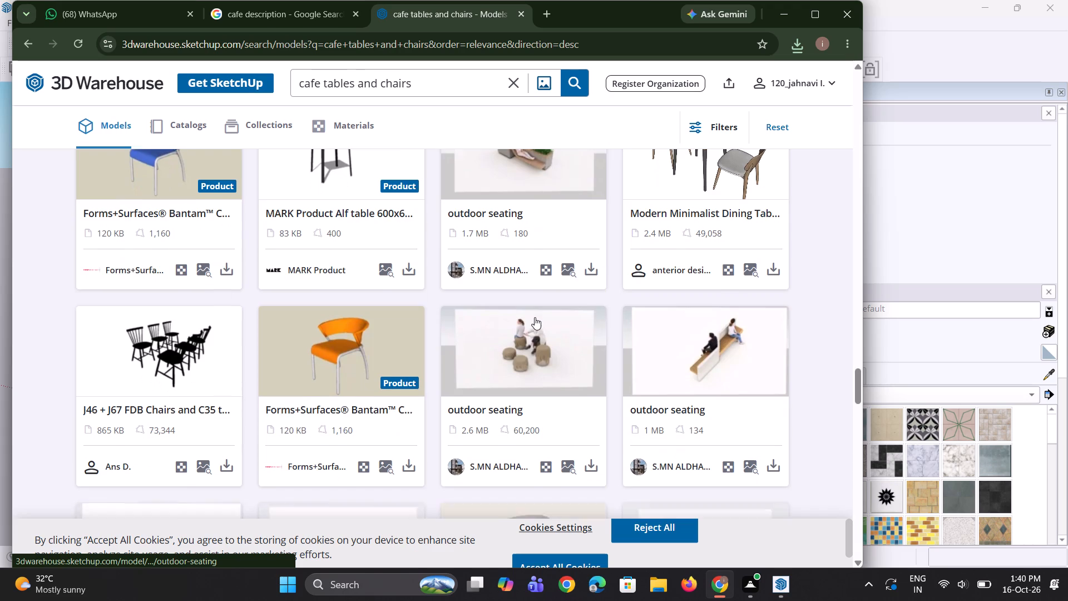
scroll(535, 317, "down", 7)
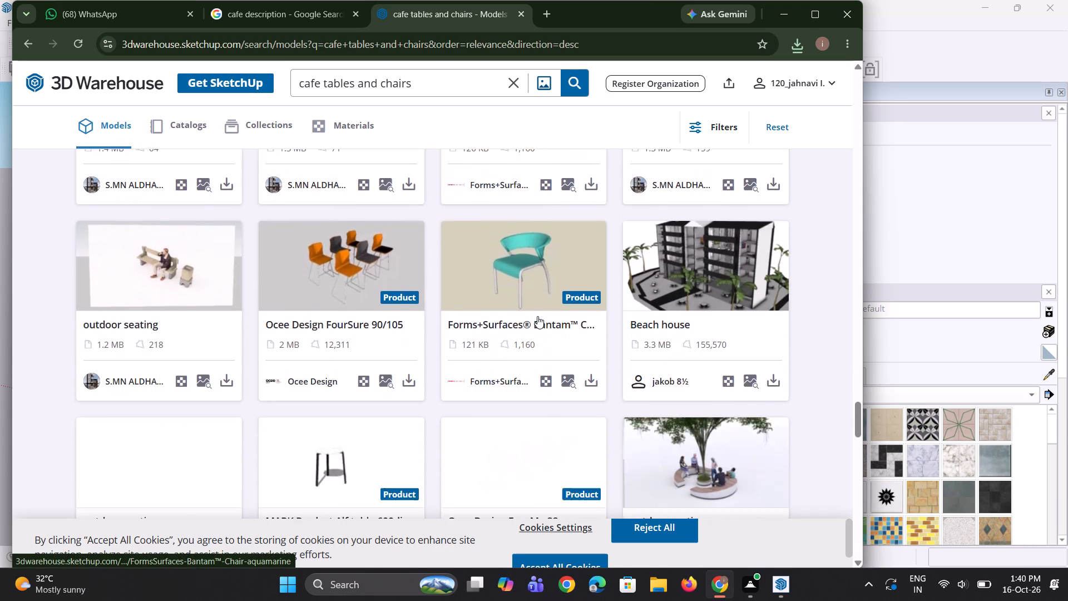
scroll(537, 316, "down", 8)
scroll(537, 316, "up", 1)
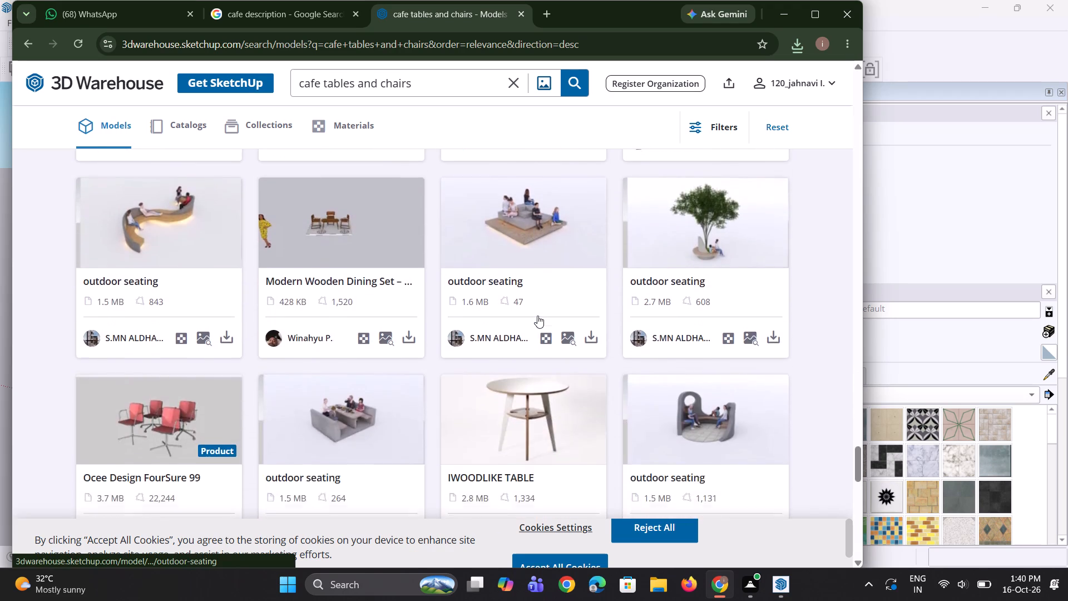
scroll(537, 316, "up", 2)
scroll(537, 316, "down", 10)
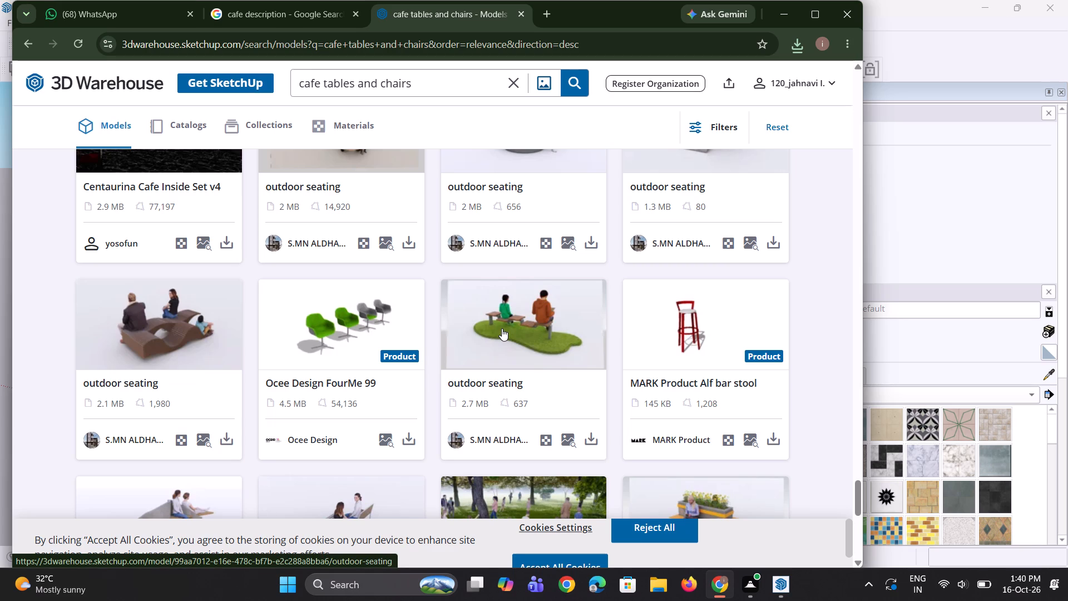
Return to the first results and download the 433 KB "Cafe Chair and Table" model as a SketchUp file.
scroll(502, 328, "up", 20)
scroll(502, 328, "up", 4)
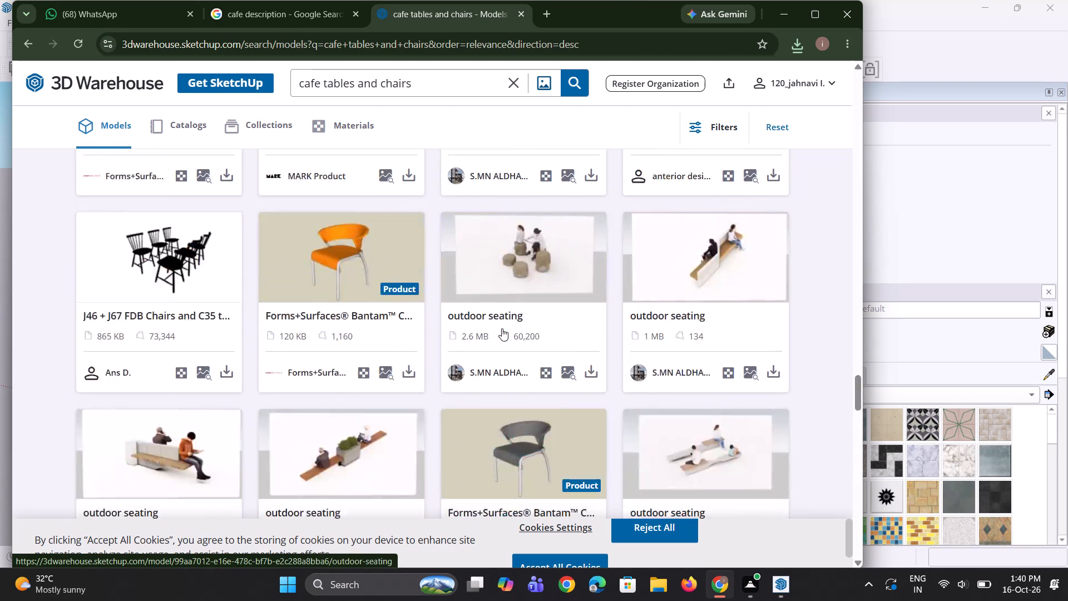
scroll(502, 328, "up", 11)
scroll(616, 323, "up", 20)
scroll(616, 323, "up", 9)
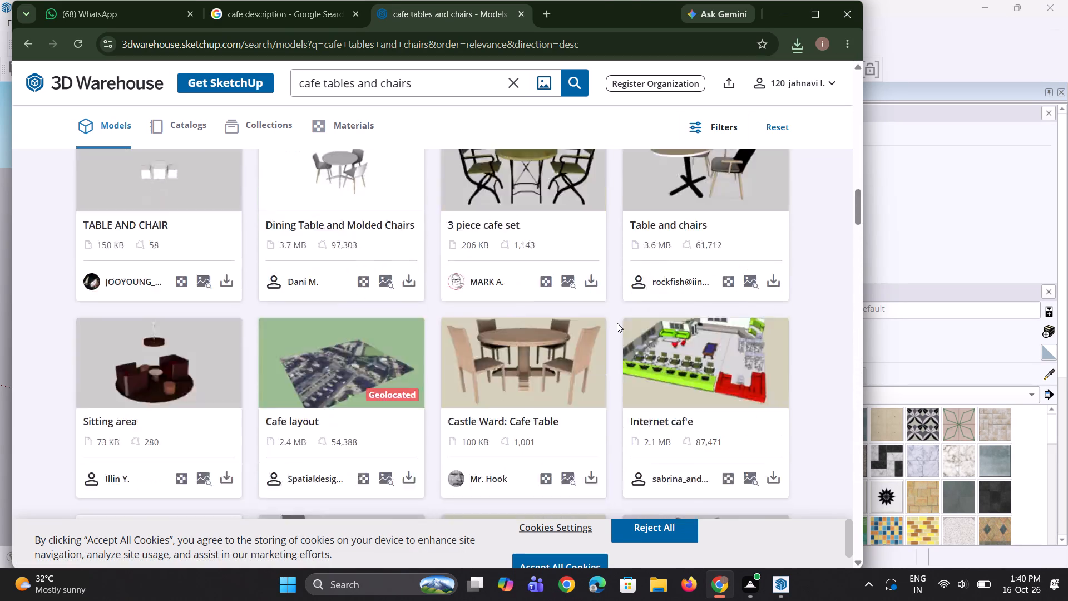
scroll(617, 323, "up", 3)
scroll(563, 364, "up", 6)
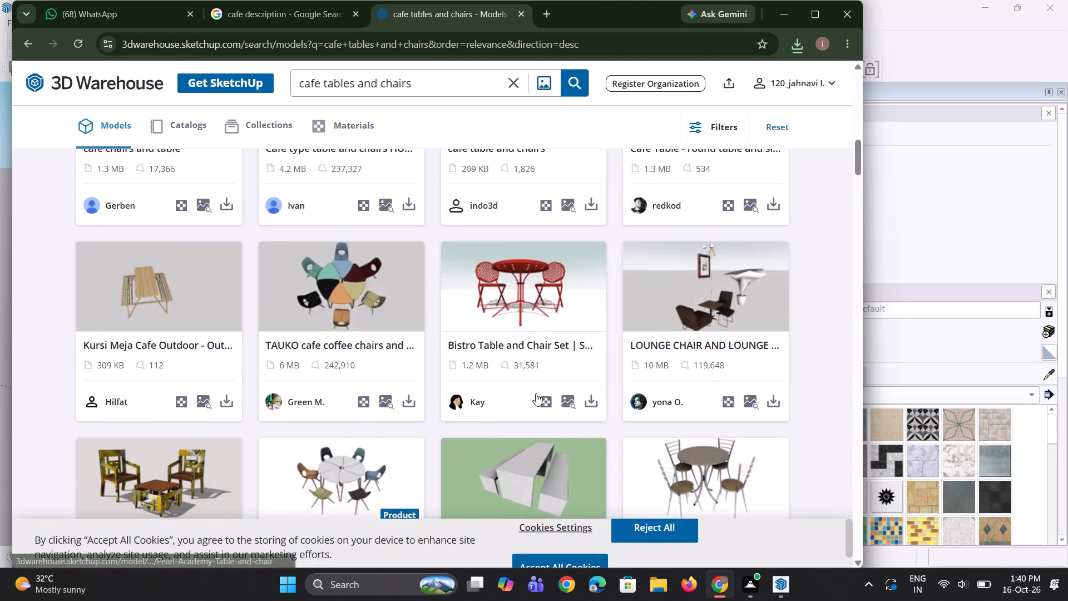
scroll(550, 380, "down", 1)
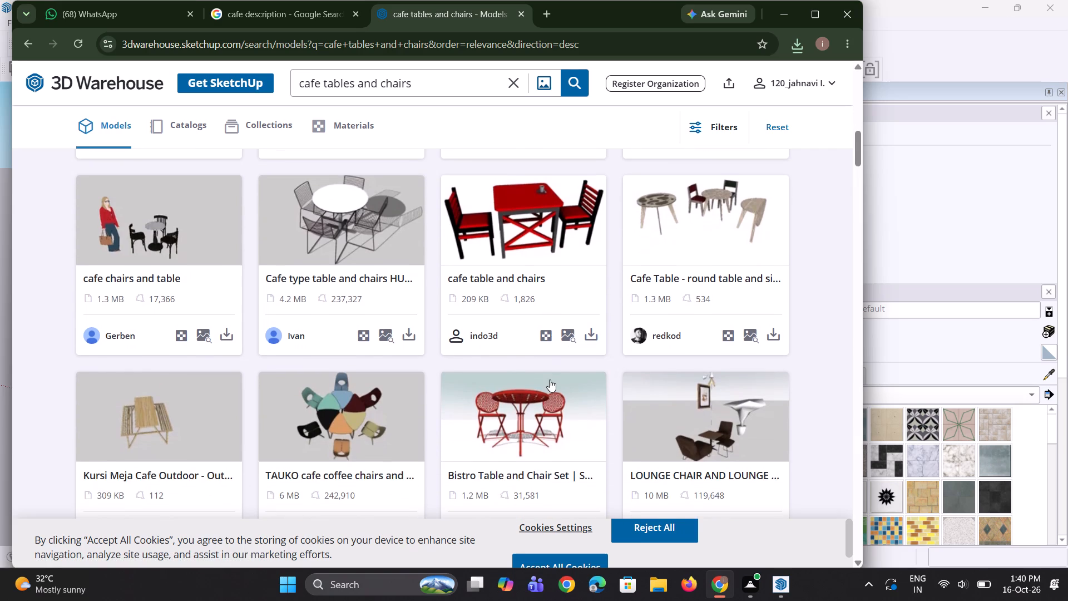
scroll(550, 380, "up", 2)
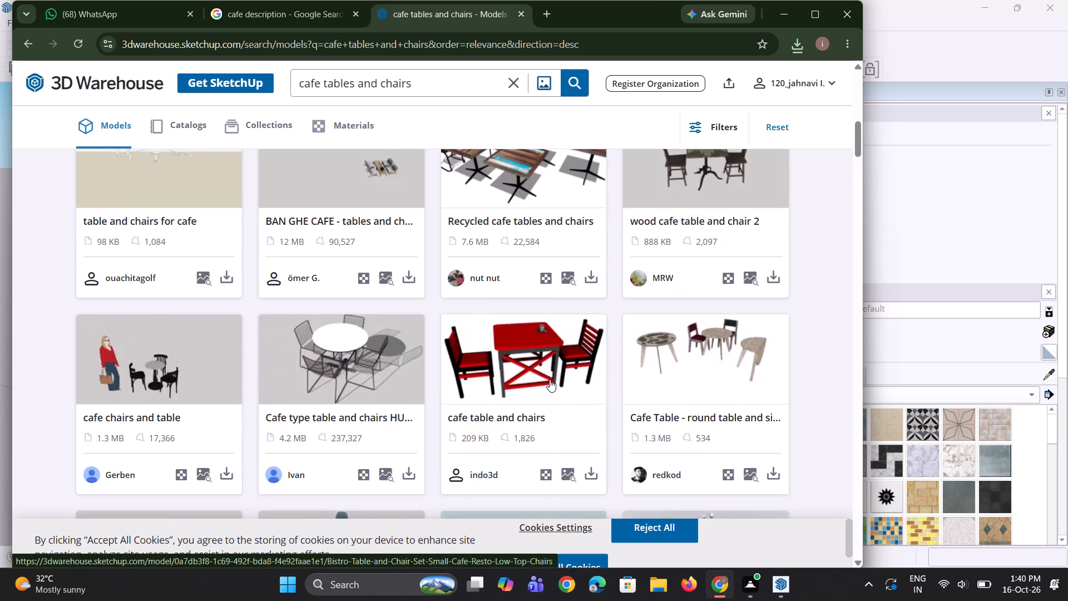
scroll(550, 380, "up", 3)
scroll(550, 380, "down", 3)
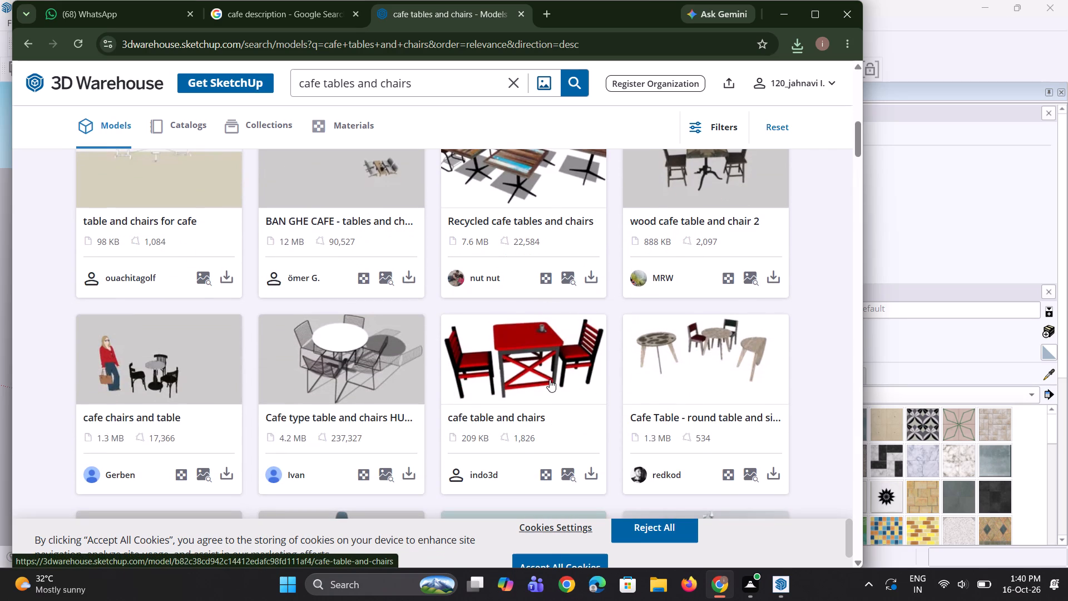
scroll(550, 380, "up", 5)
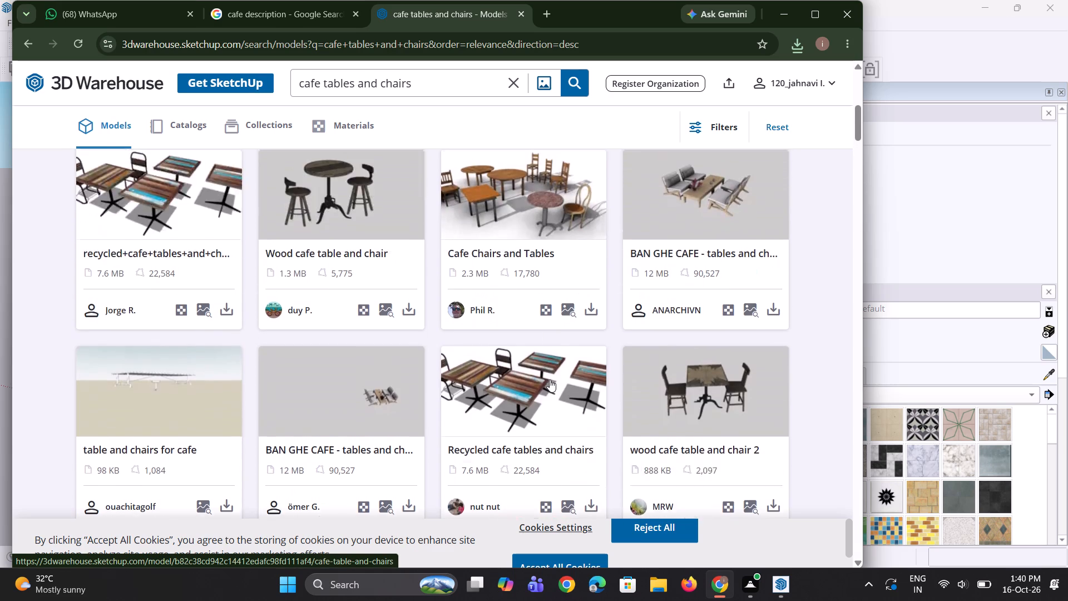
scroll(550, 380, "up", 4)
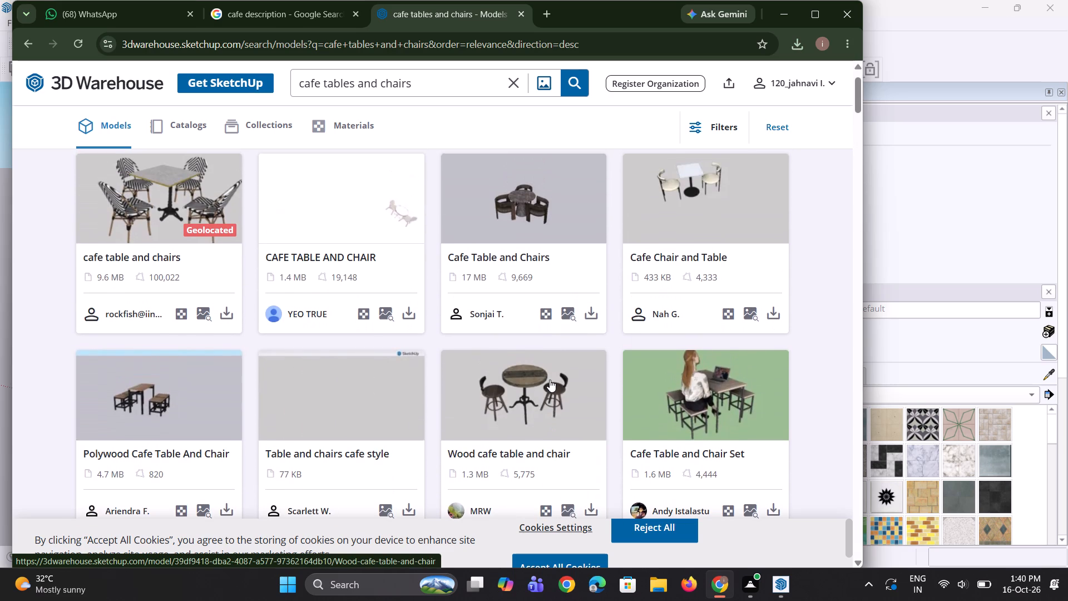
scroll(550, 380, "up", 7)
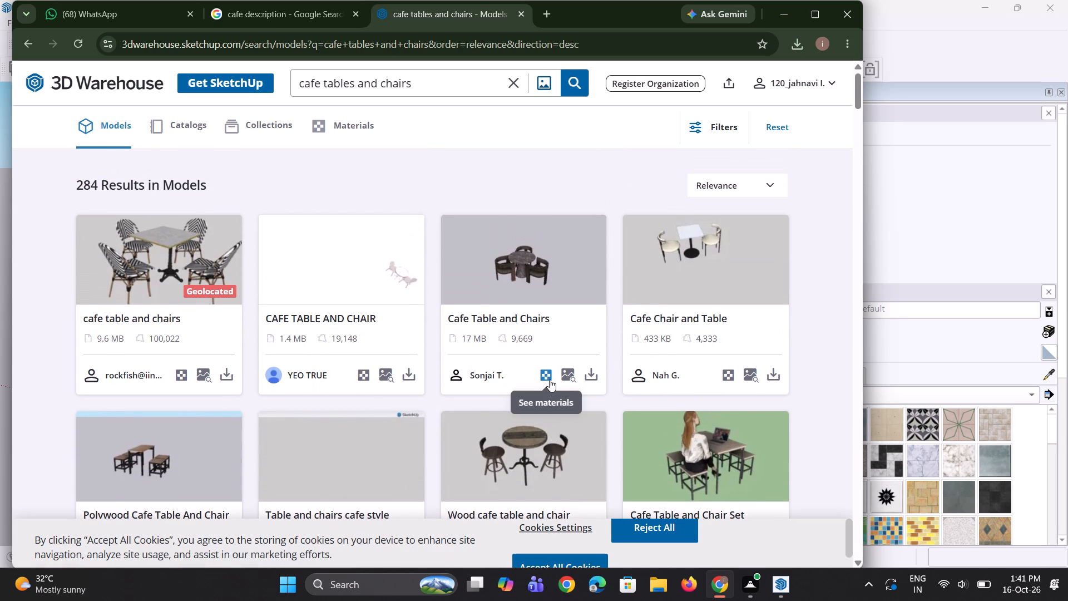
scroll(592, 349, "down", 2)
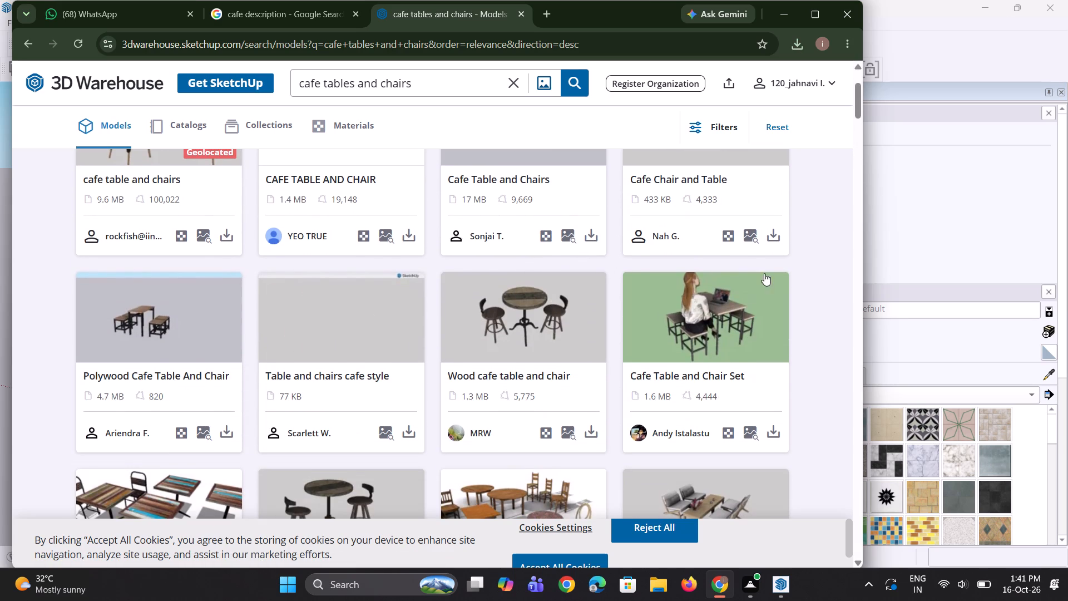
left_click(770, 244)
left_click(735, 270)
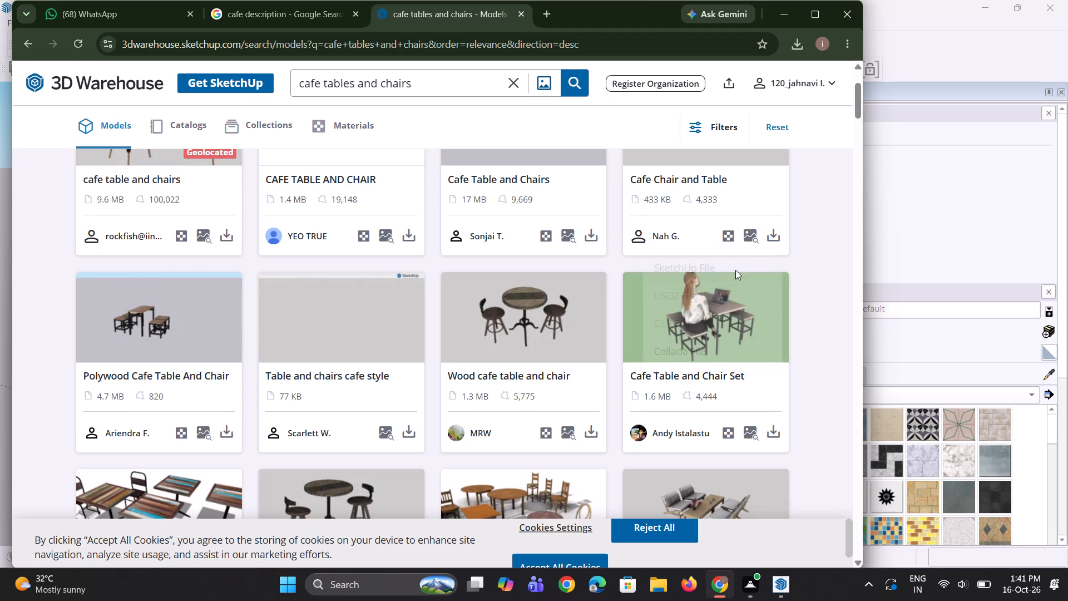
Examine the further cafe table and chair results for other models suitable for the interior.
scroll(545, 324, "down", 1)
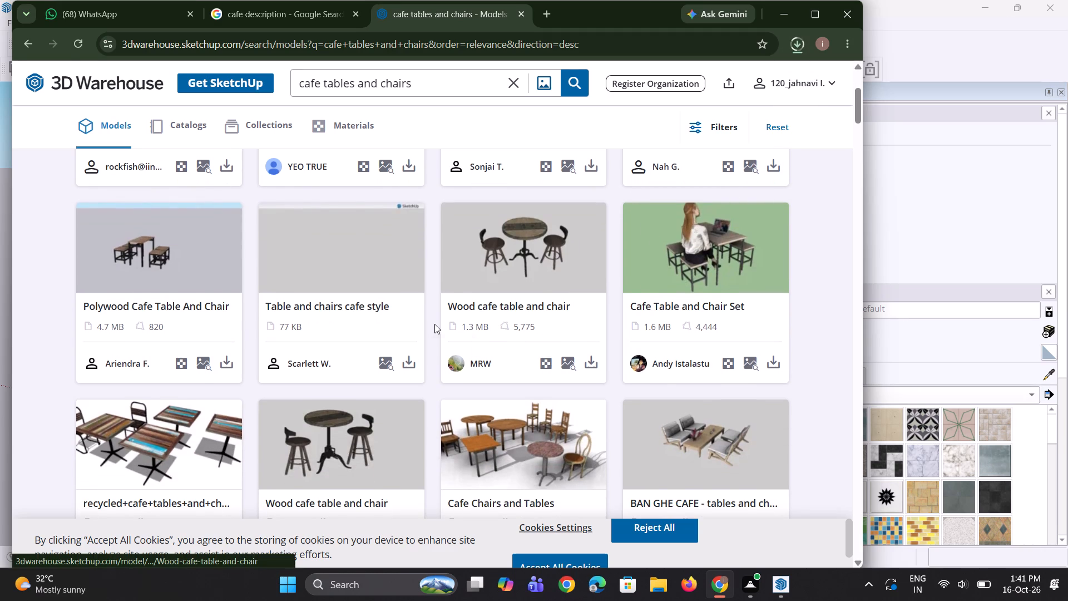
scroll(434, 324, "down", 7)
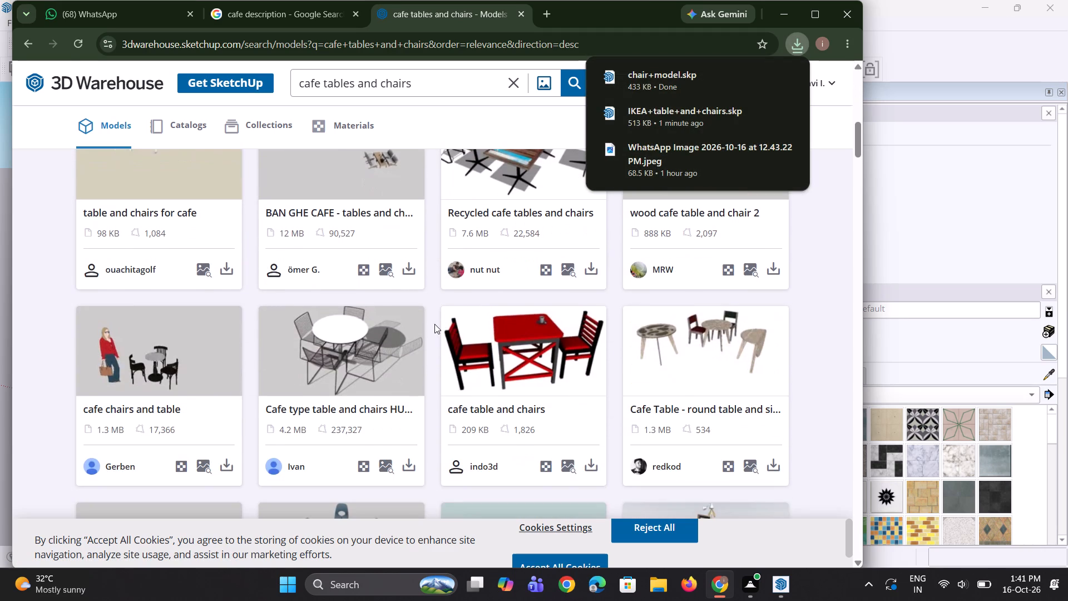
scroll(416, 347, "down", 3)
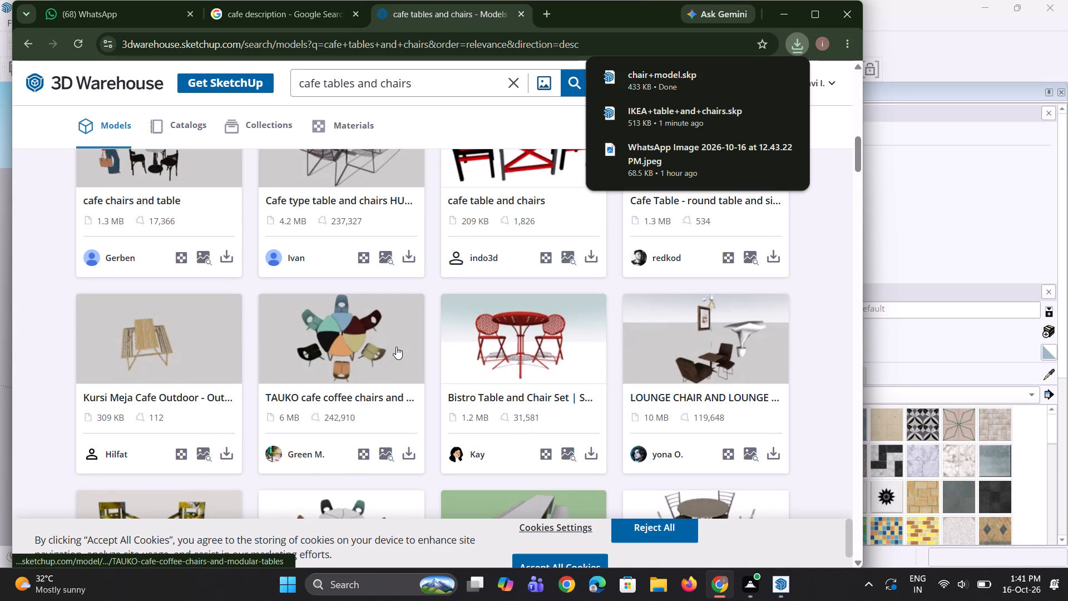
scroll(491, 346, "down", 1)
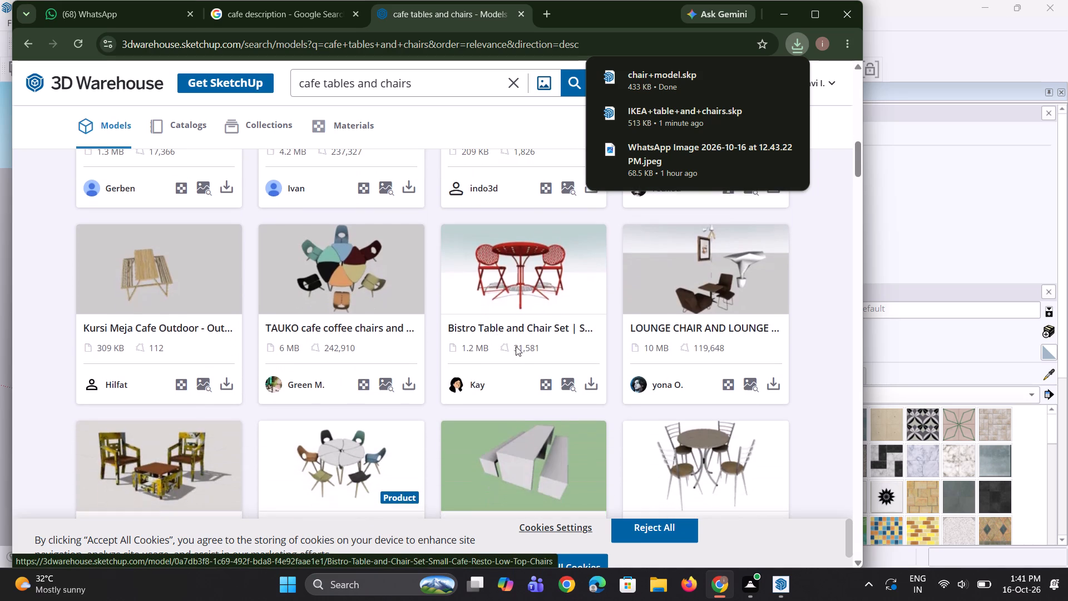
scroll(538, 346, "down", 1)
Search the 3D Warehouse models for "chairs".
left_click(515, 82)
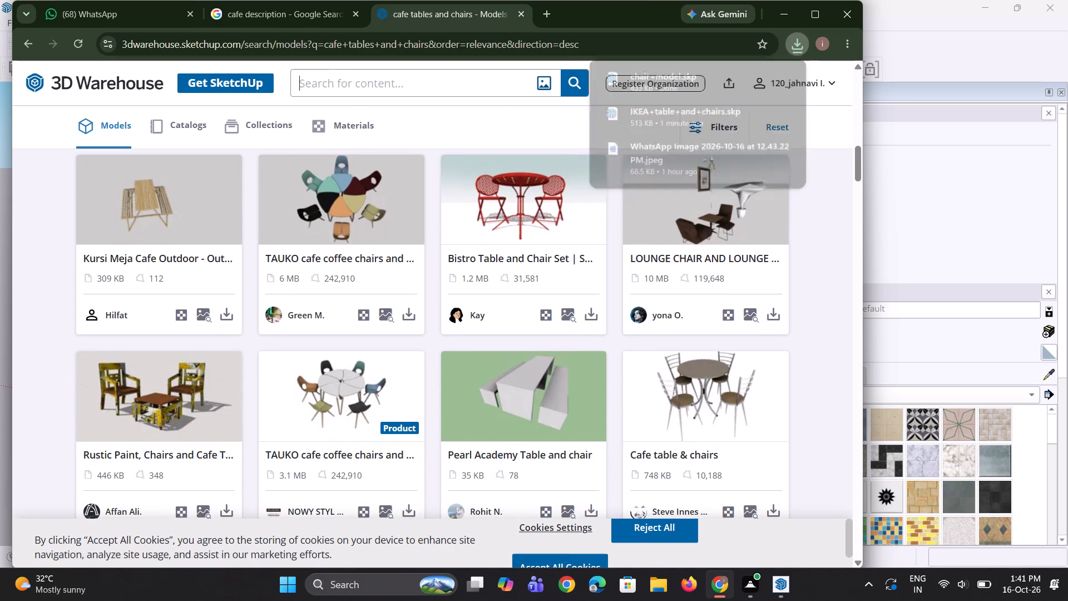
type("chairs")
key("Return")
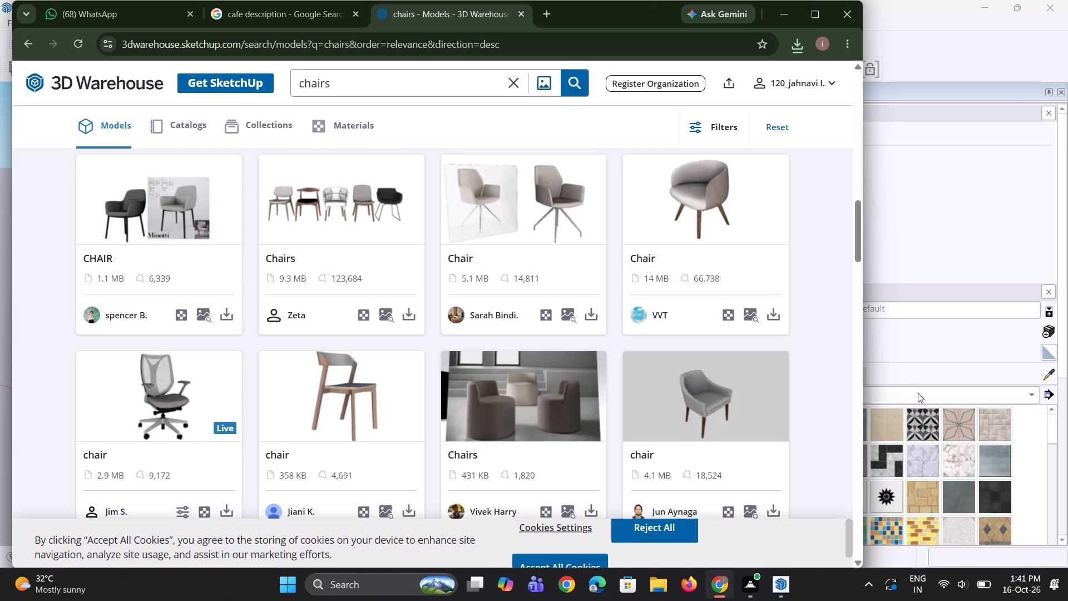
Find the 3.7 MB "chair" model, a beige high bar chair with dark legs, and try to download it as a SketchUp file.
scroll(506, 354, "down", 5)
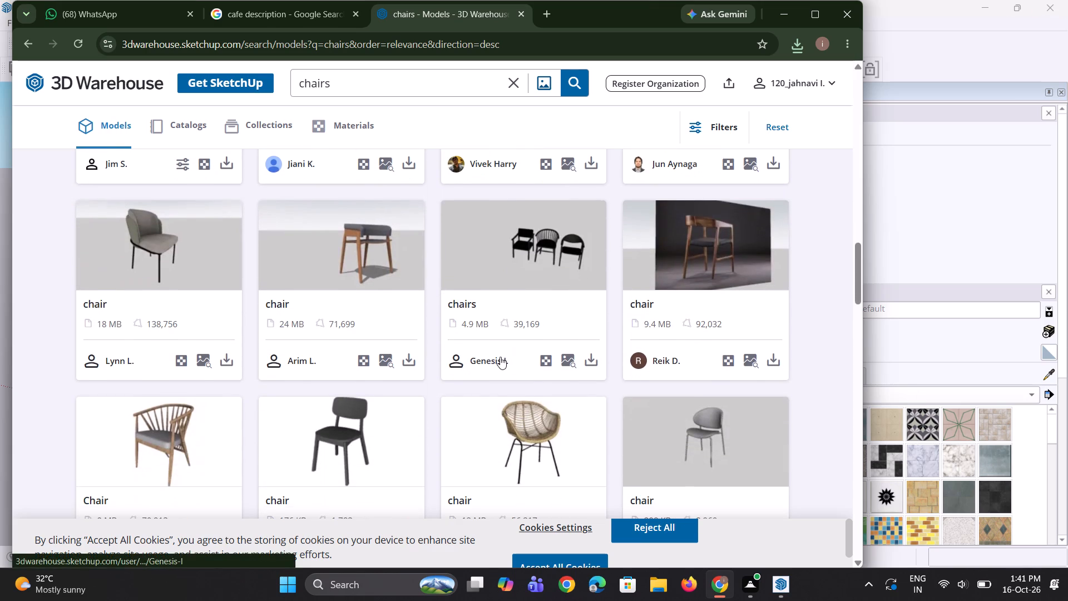
scroll(566, 342, "down", 2)
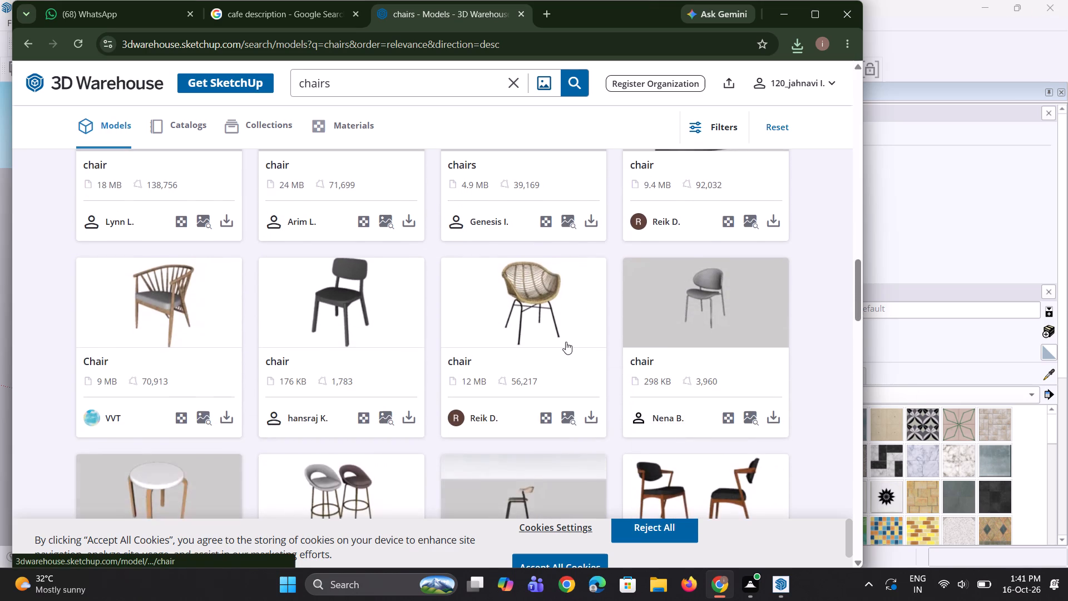
scroll(566, 342, "down", 4)
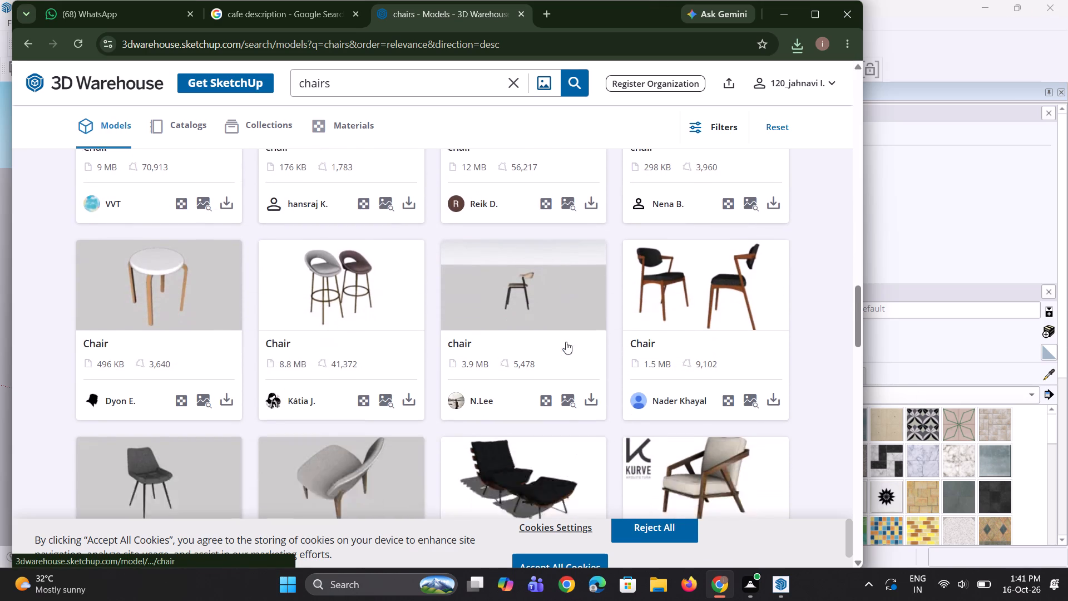
scroll(566, 342, "down", 3)
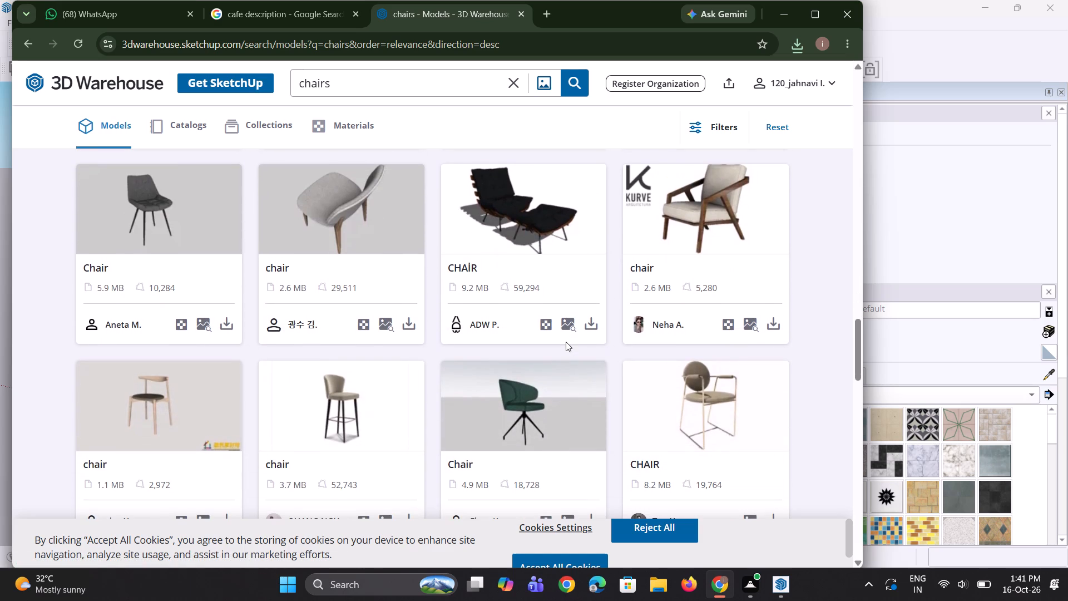
scroll(380, 373, "down", 2)
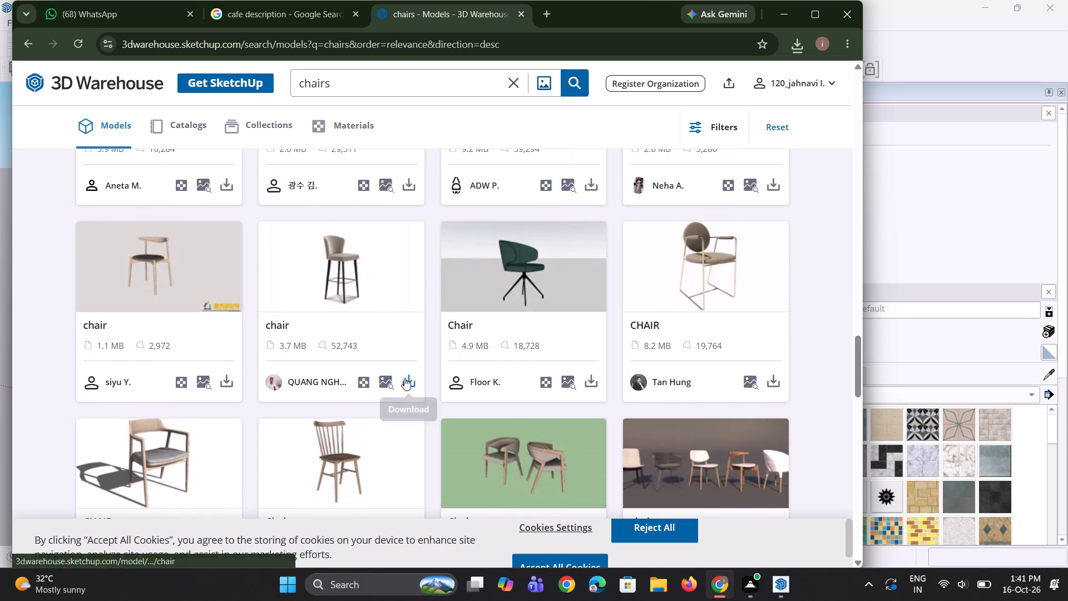
left_click(406, 378)
left_click(446, 417)
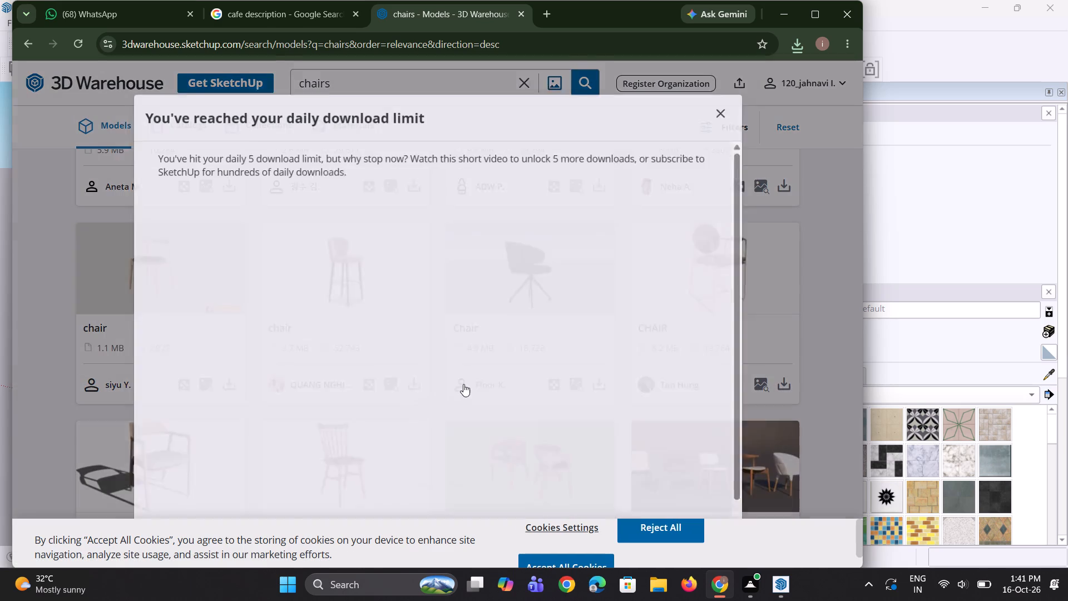
Unlock 5 more downloads through the offered video and decline the subscription offer.
scroll(548, 352, "down", 8)
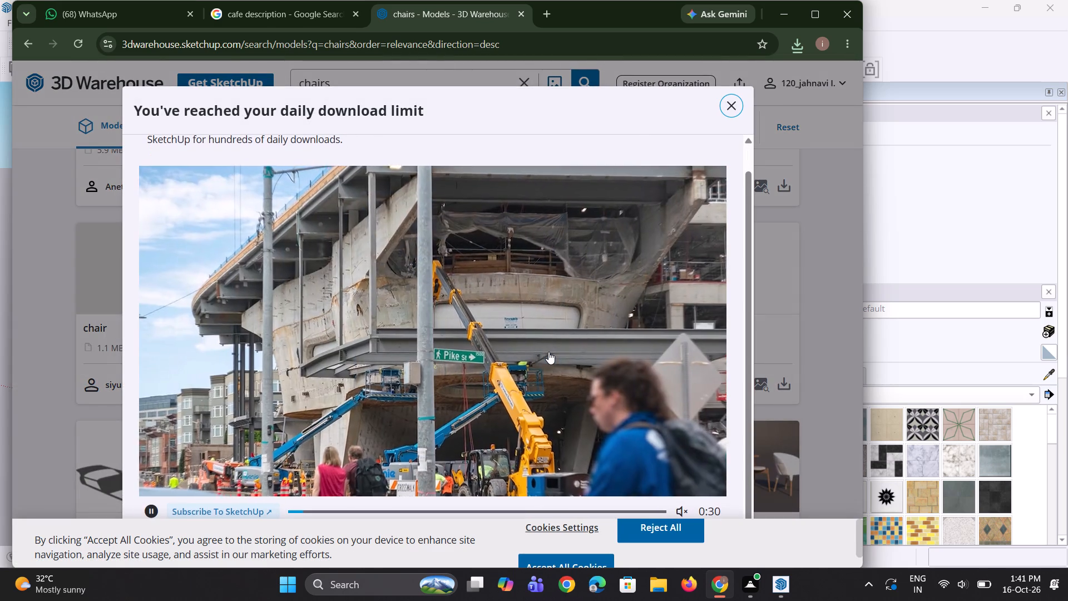
scroll(548, 352, "down", 3)
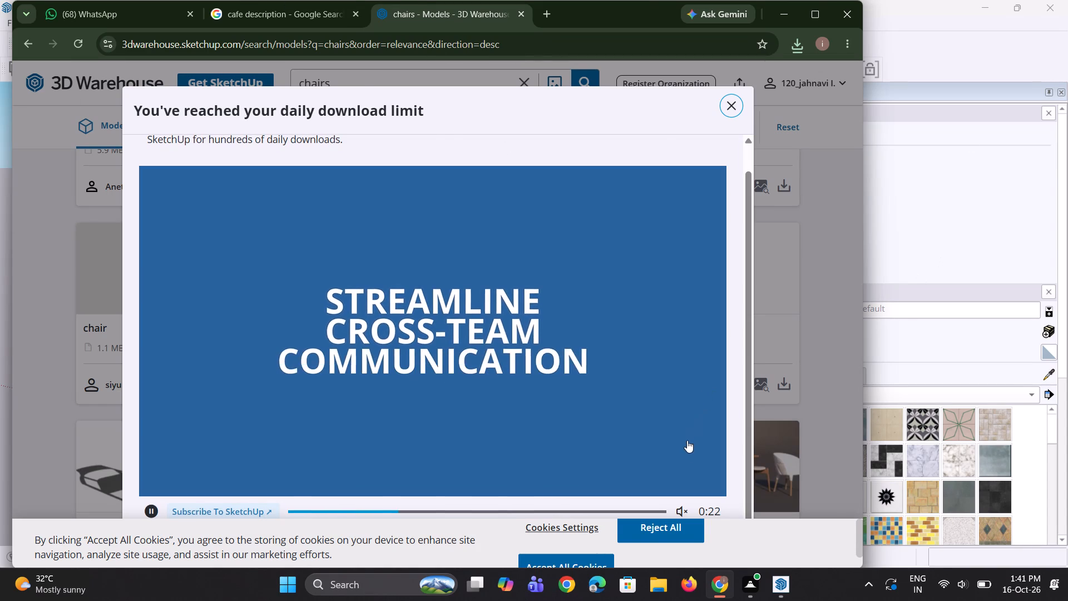
left_click(682, 468)
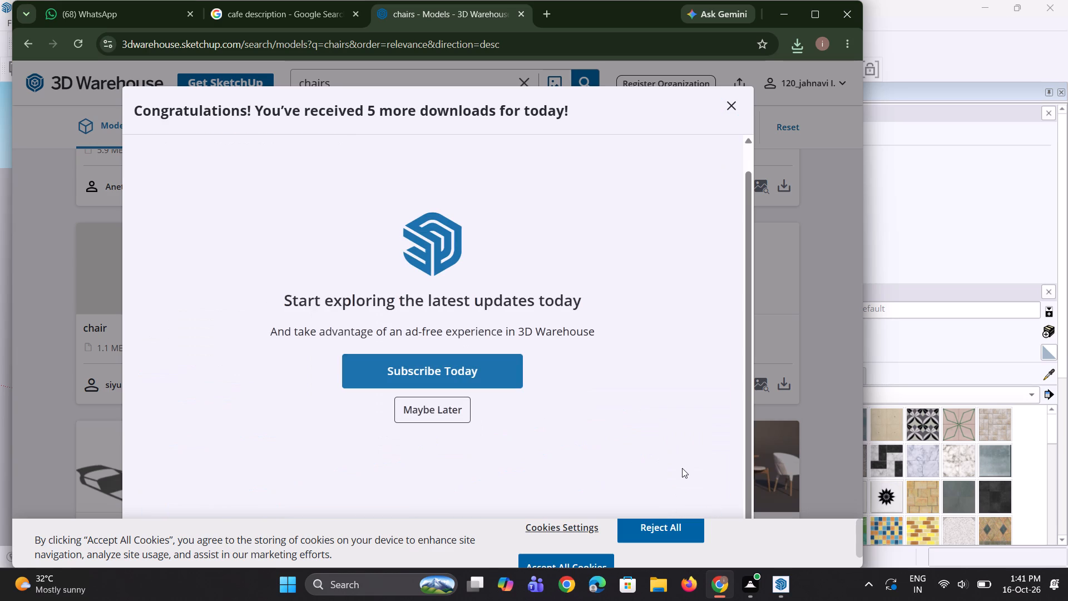
left_click(452, 402)
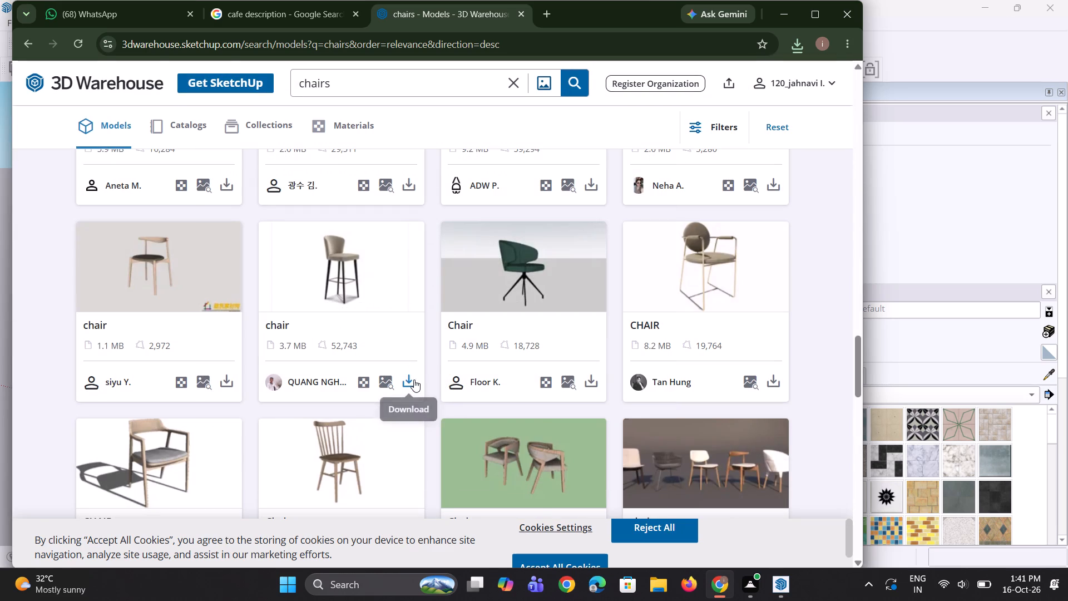
Download the 3.7 MB beige bar chair model as a SketchUp file.
left_click(412, 381)
left_click(416, 407)
Look through the remaining chair results to the end of the list for other suitable seating.
scroll(540, 356, "down", 3)
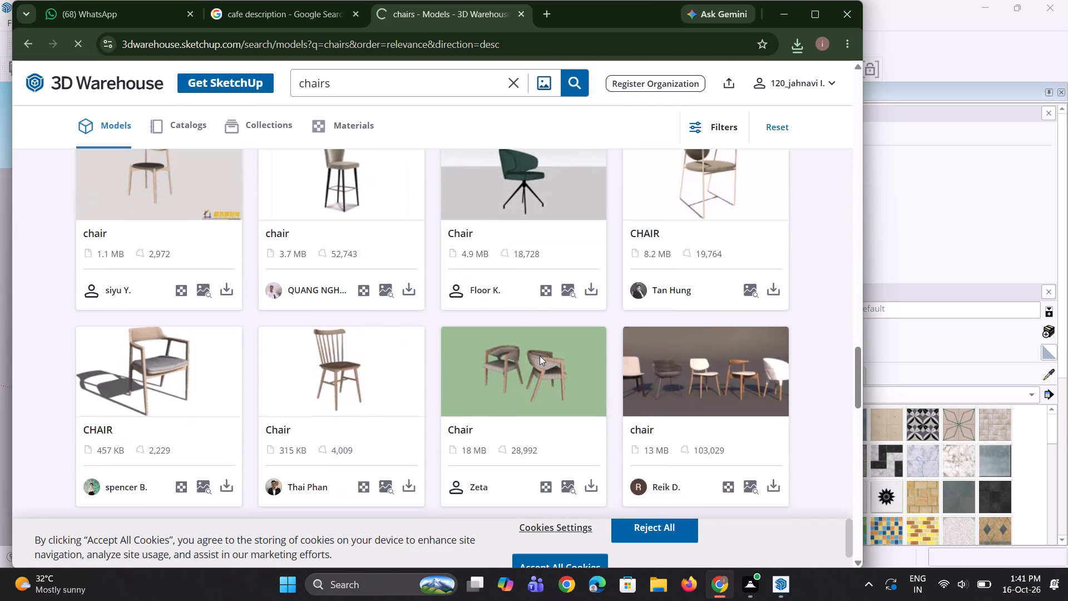
scroll(540, 356, "down", 6)
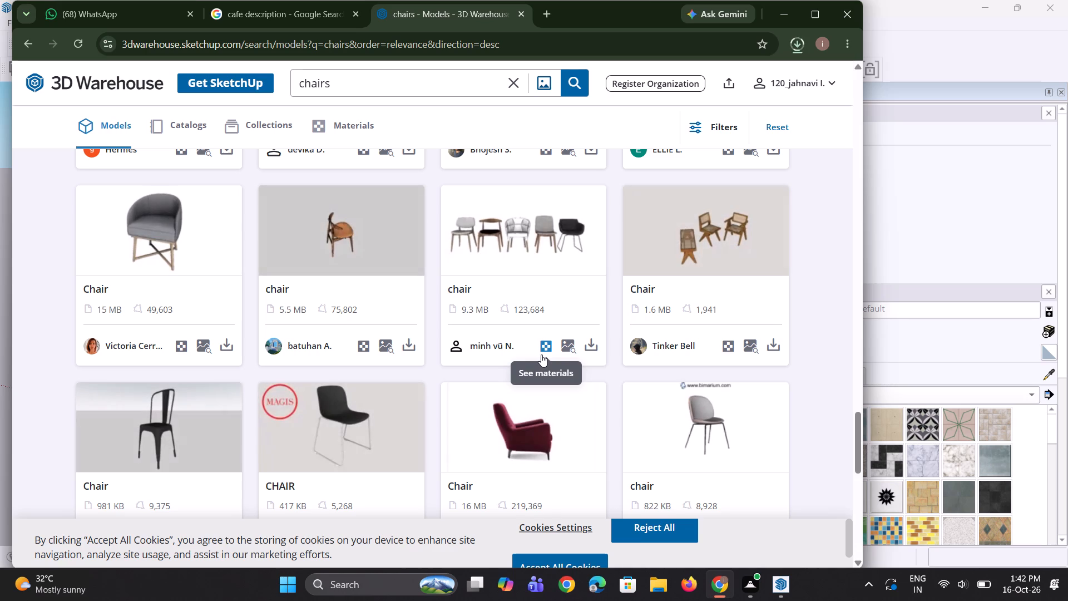
scroll(543, 354, "down", 2)
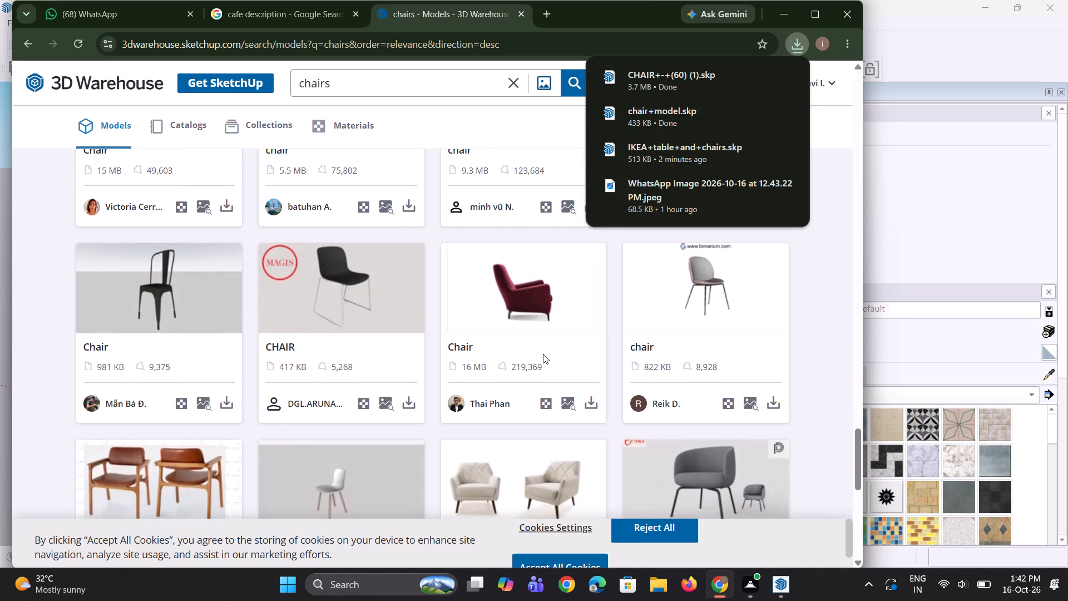
scroll(543, 354, "down", 4)
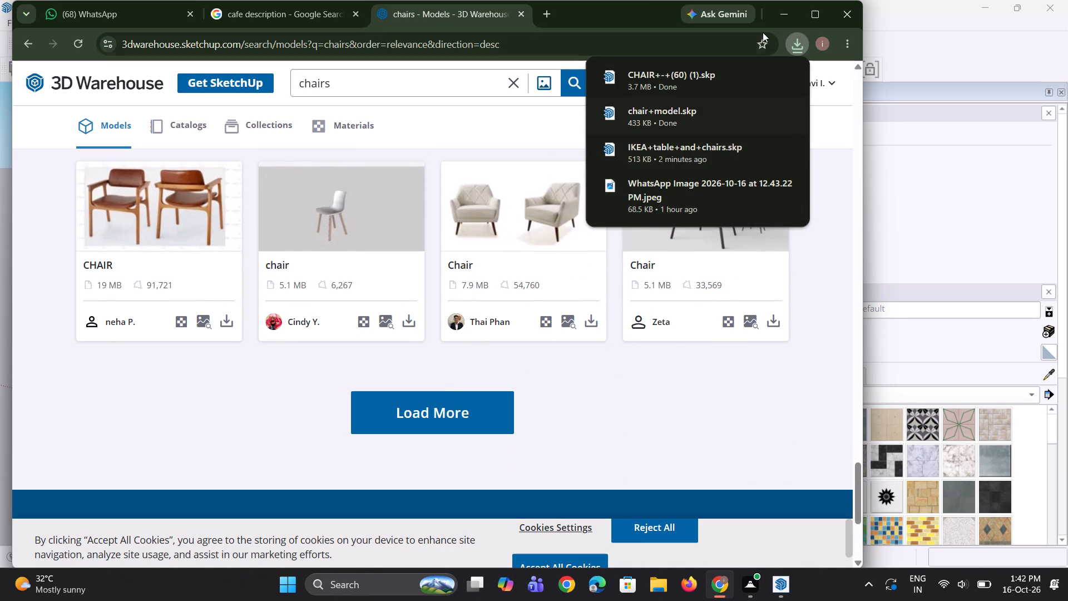
Switch to SketchUp and draw a rectangle about 2 1/4" high and 9' 10" long on the wall below the circular frames, starting at its front edge.
left_click(775, 25)
scroll(489, 348, "down", 2)
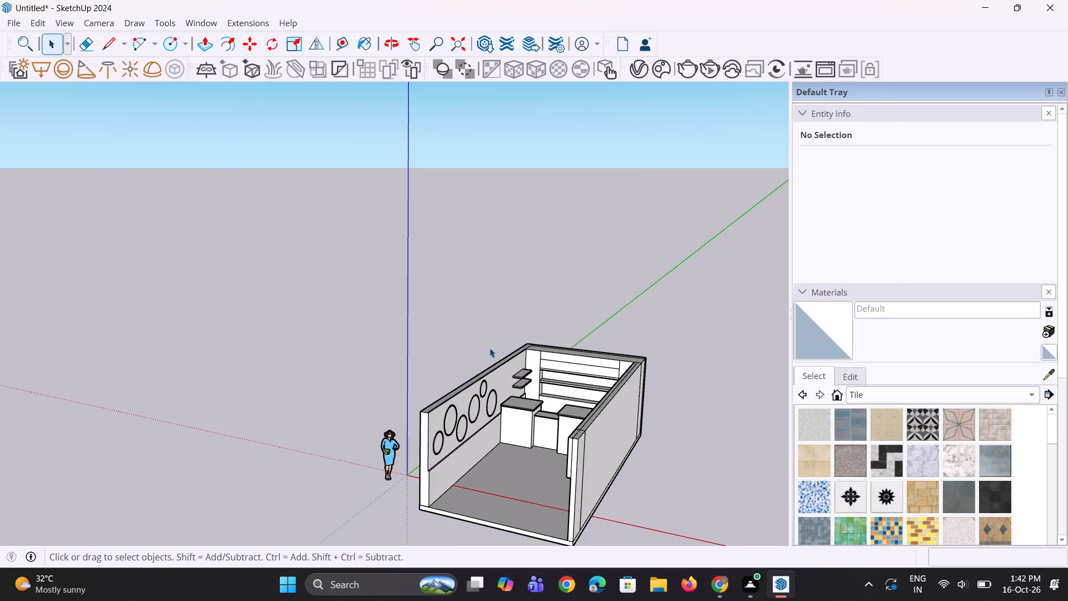
scroll(489, 348, "down", 2)
middle_click_drag(550, 446, 517, 433)
scroll(471, 468, "up", 4)
scroll(444, 428, "up", 8)
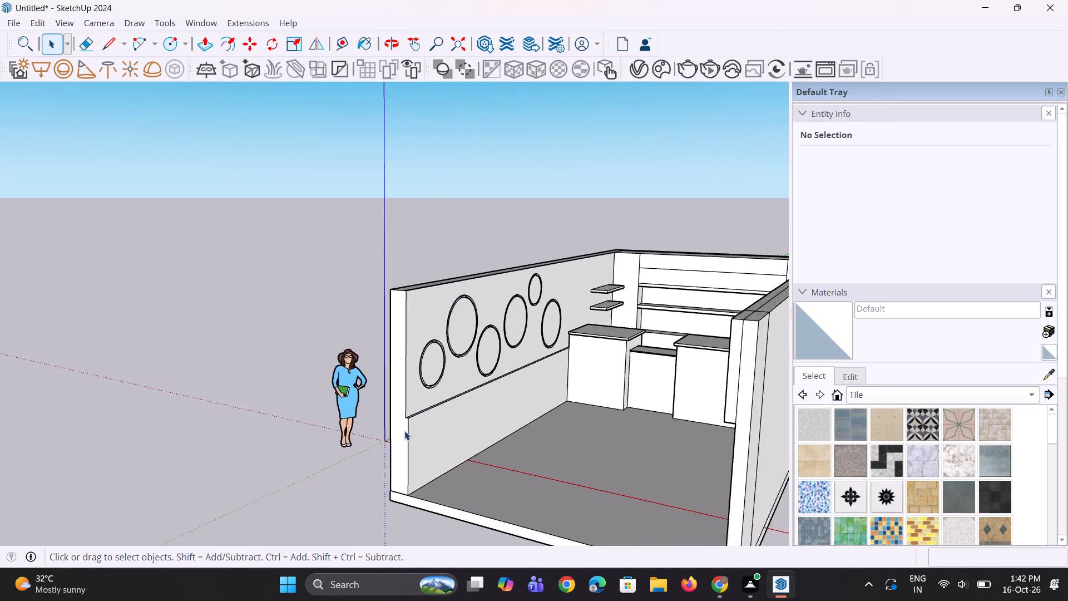
scroll(404, 431, "up", 5)
scroll(473, 450, "up", 3)
middle_click_drag(427, 446, 393, 437)
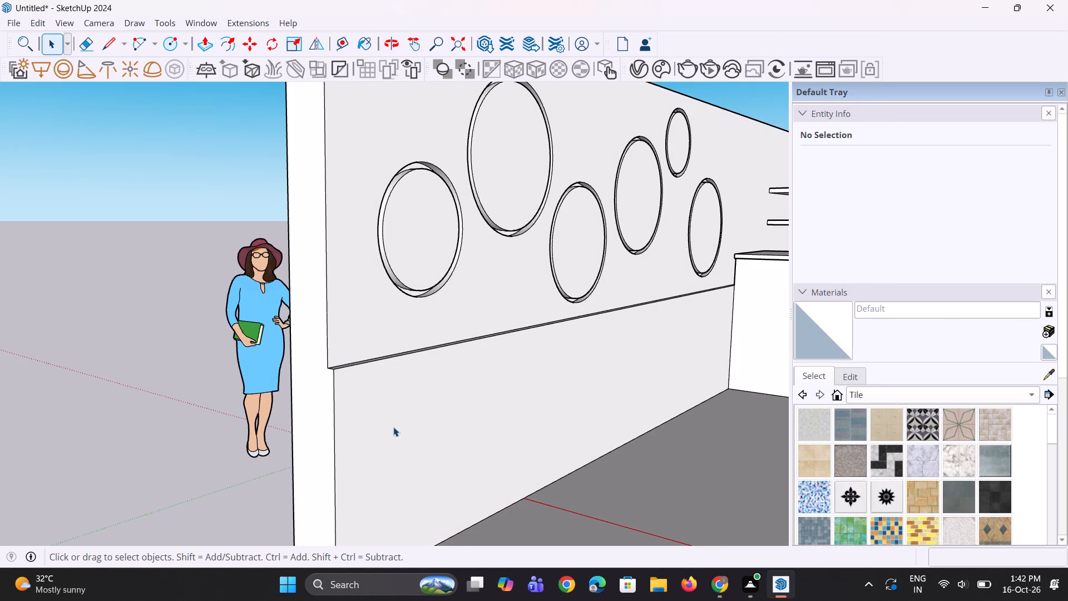
scroll(364, 420, "up", 3)
key("r")
scroll(347, 423, "up", 2)
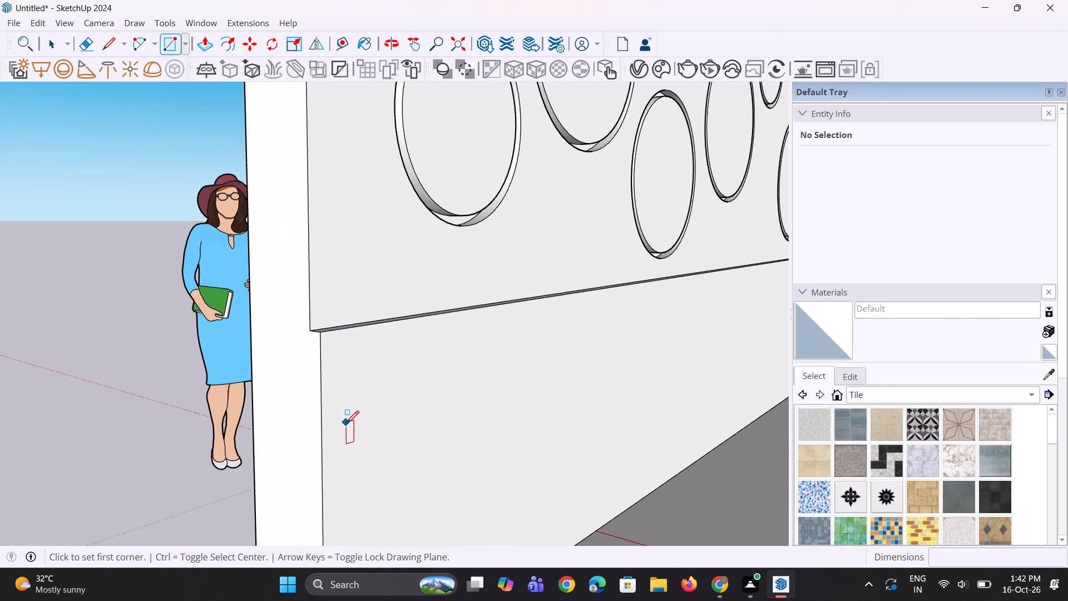
left_click(324, 385)
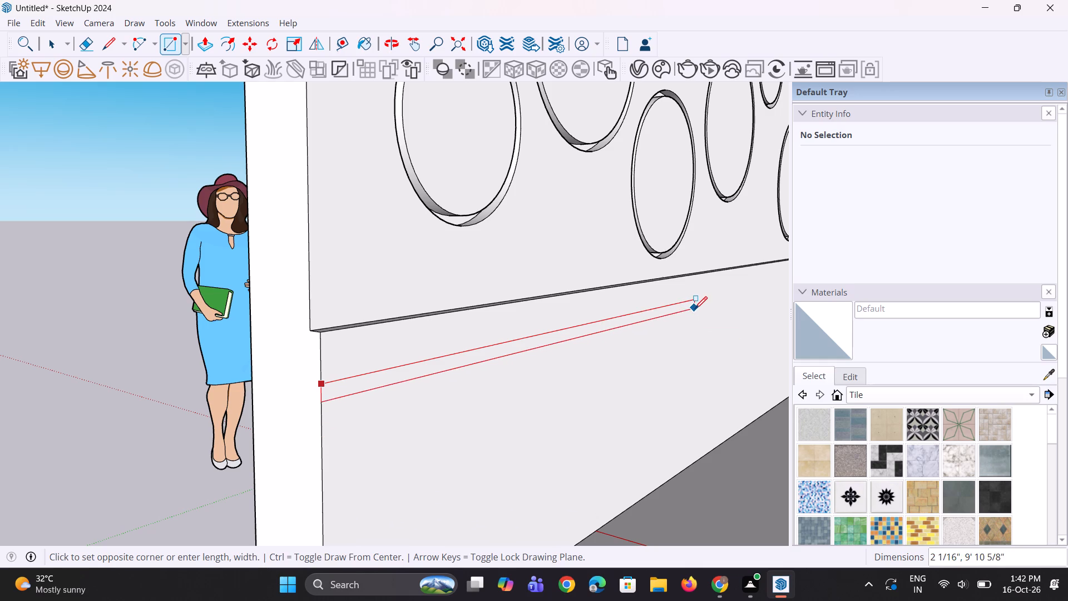
left_click_drag(698, 308, 685, 325)
Shorten the thin wall rectangle by moving its inner end edge about 2' 3" back along the green axis.
middle_click_drag(654, 347, 614, 361)
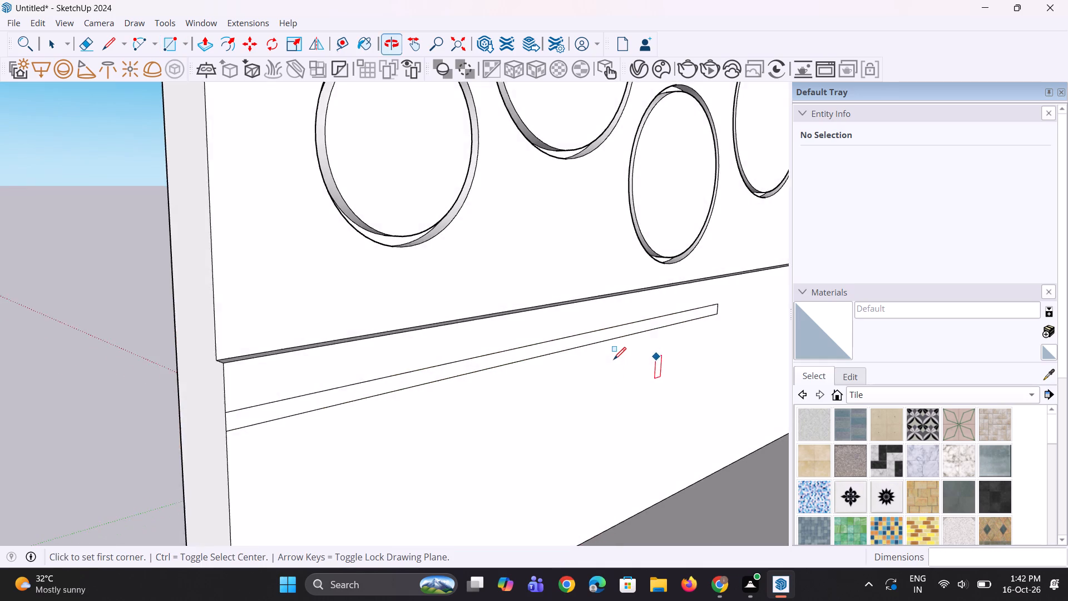
scroll(614, 359, "down", 10)
middle_click_drag(771, 348, 716, 371)
scroll(685, 356, "up", 6)
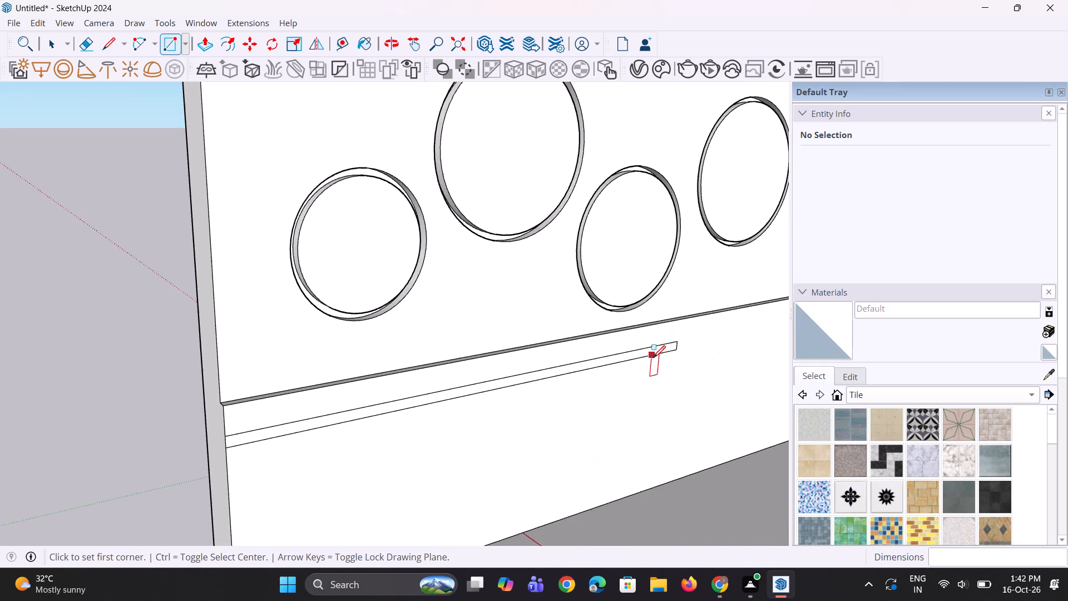
key("space")
scroll(654, 357, "up", 4)
key("space")
scroll(683, 337, "up", 1)
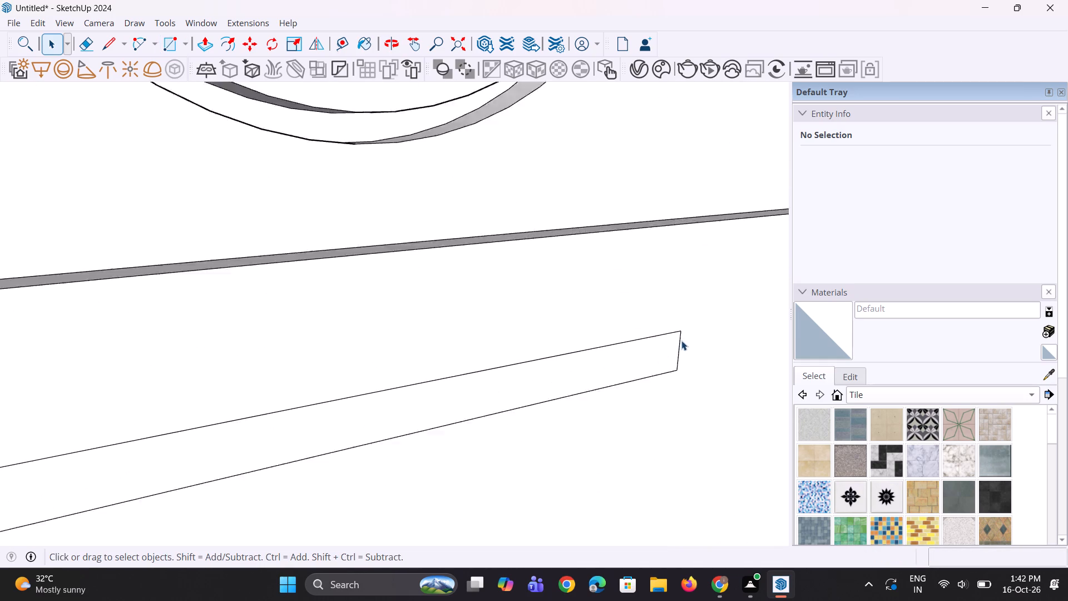
scroll(681, 341, "up", 1)
left_click(679, 344)
key("m")
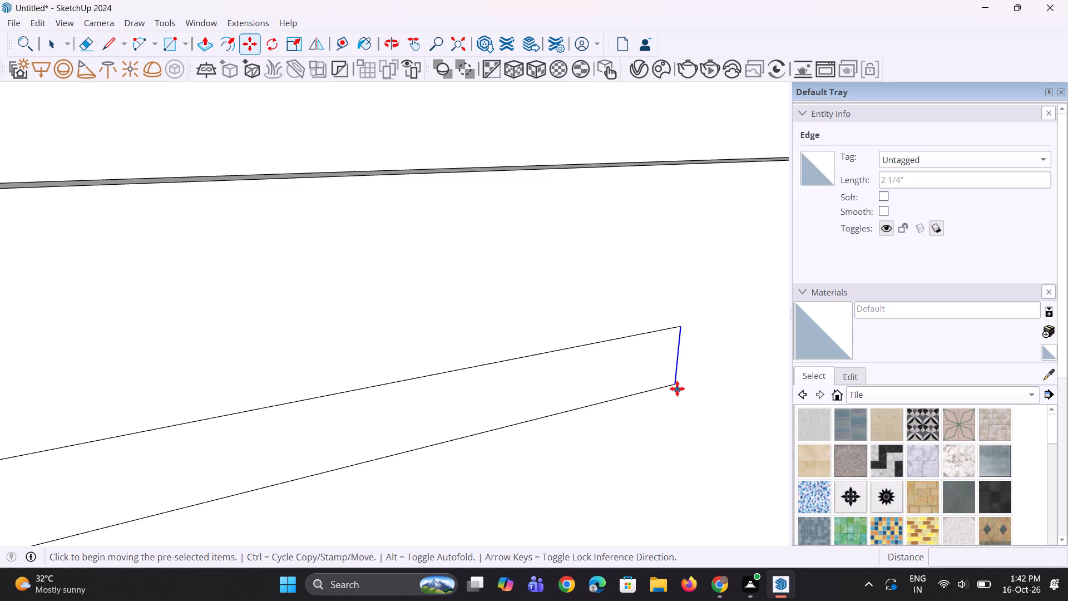
left_click(674, 383)
scroll(497, 427, "down", 4)
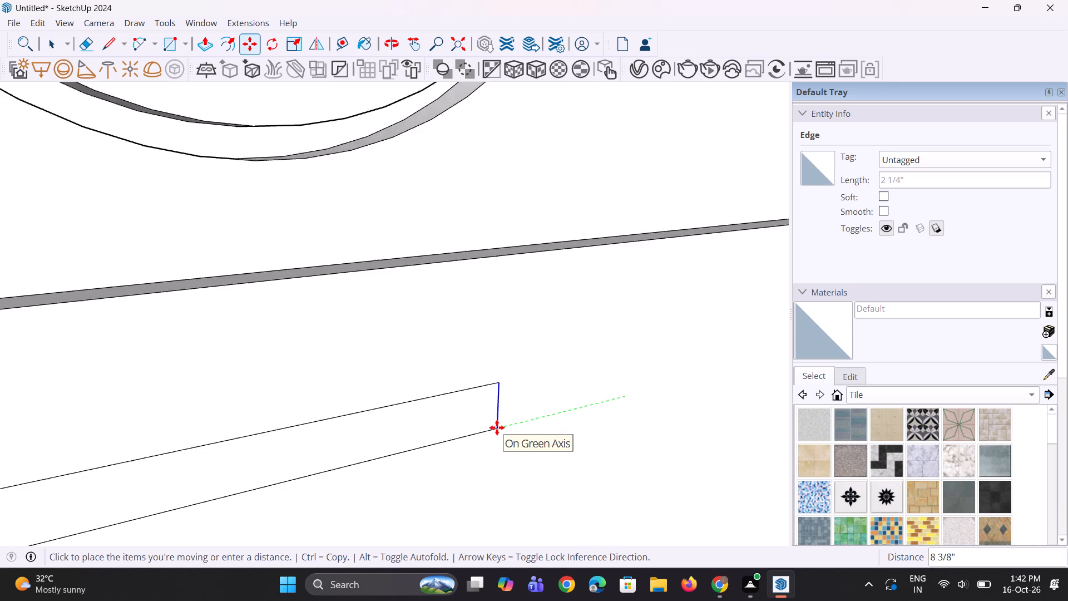
scroll(497, 427, "down", 14)
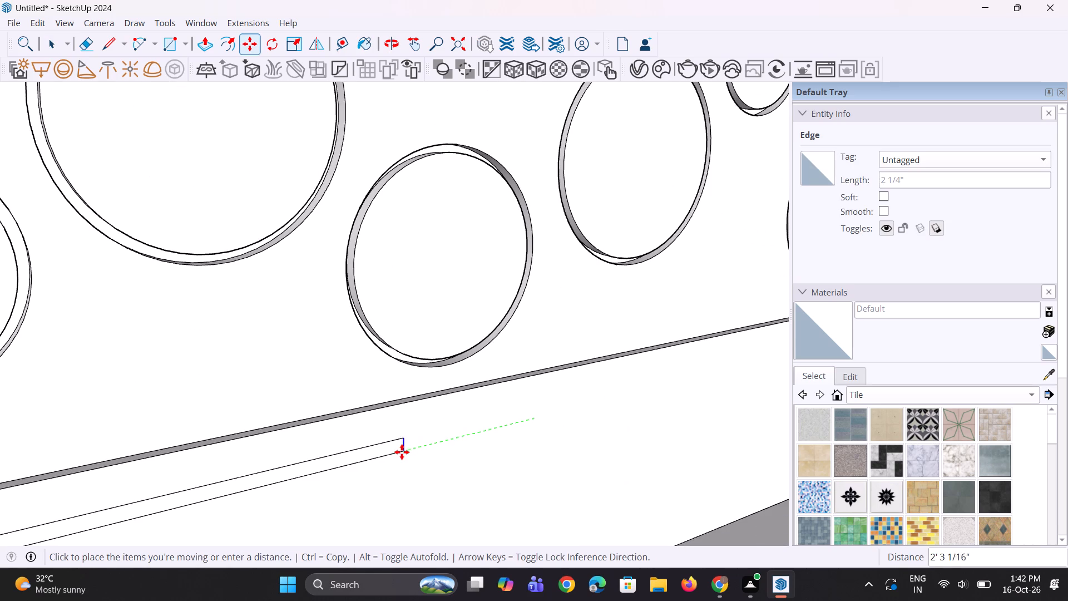
left_click(399, 452)
scroll(451, 431, "down", 10)
middle_click_drag(465, 439, 512, 476)
scroll(454, 461, "down", 5)
key("space")
key("space")
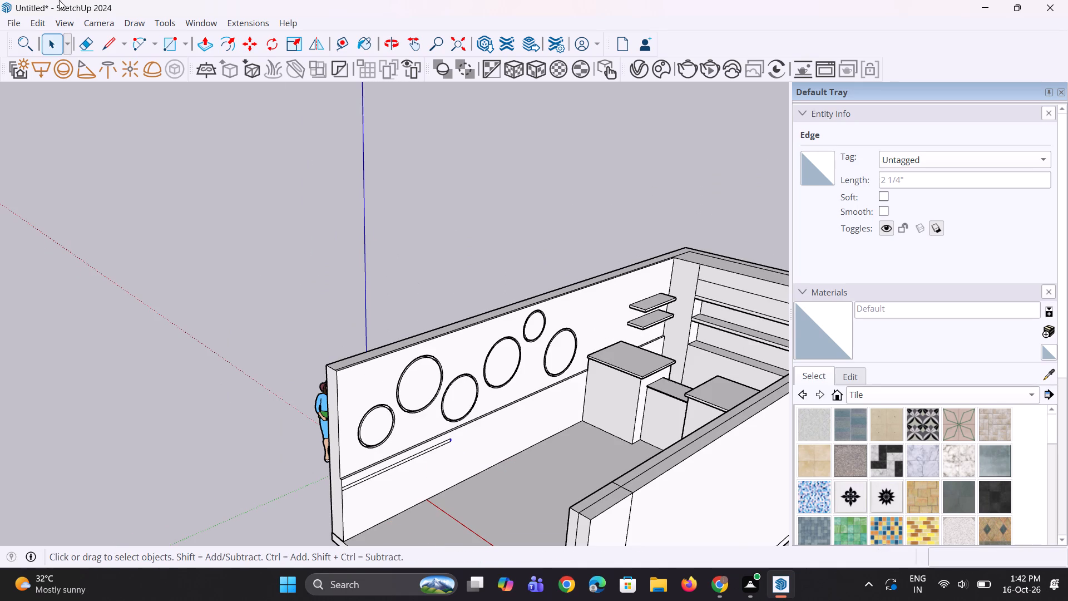
Import the chair+model table set from the Downloads folder and place it on the floor in front of the counters.
left_click(8, 28)
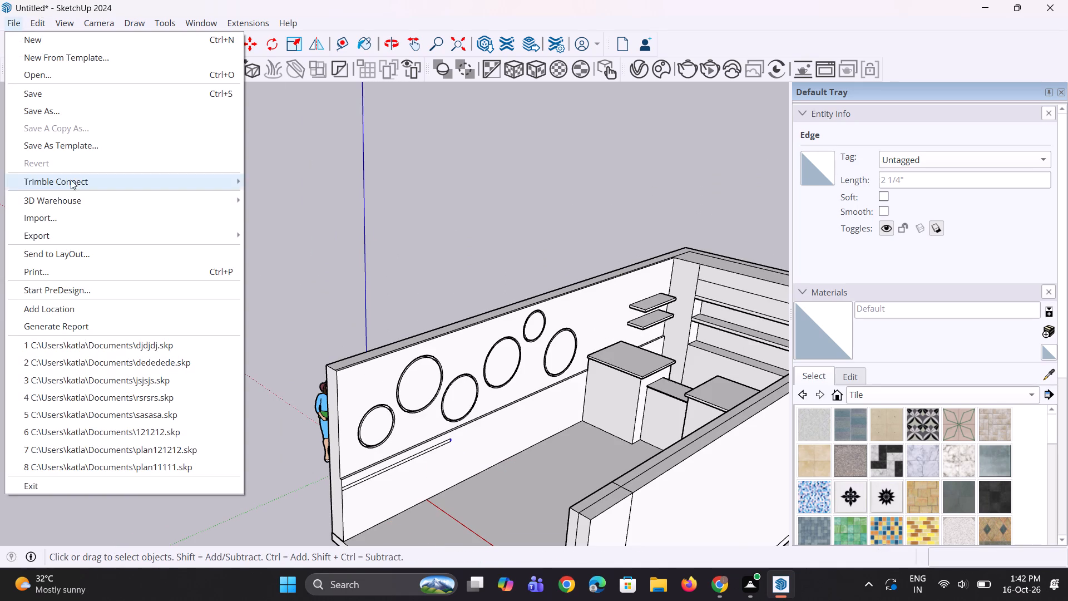
left_click(89, 210)
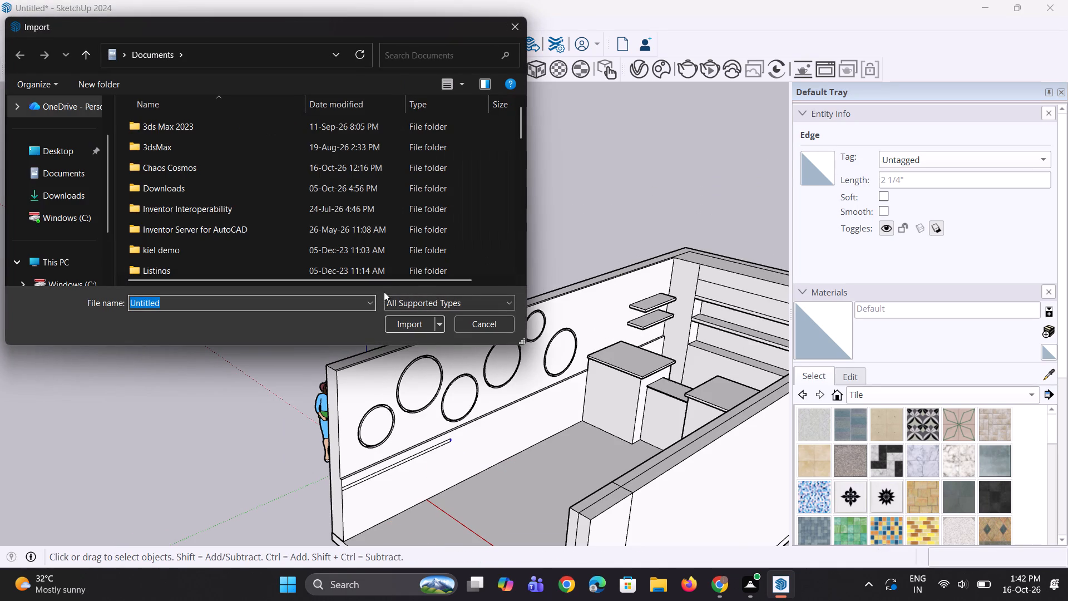
left_click(98, 195)
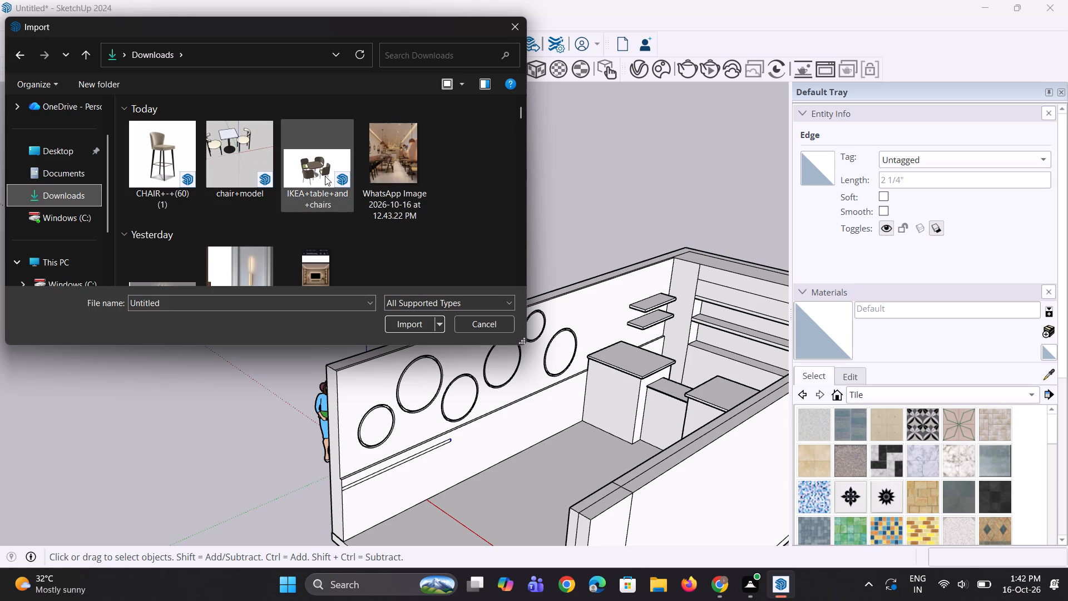
left_click(243, 154)
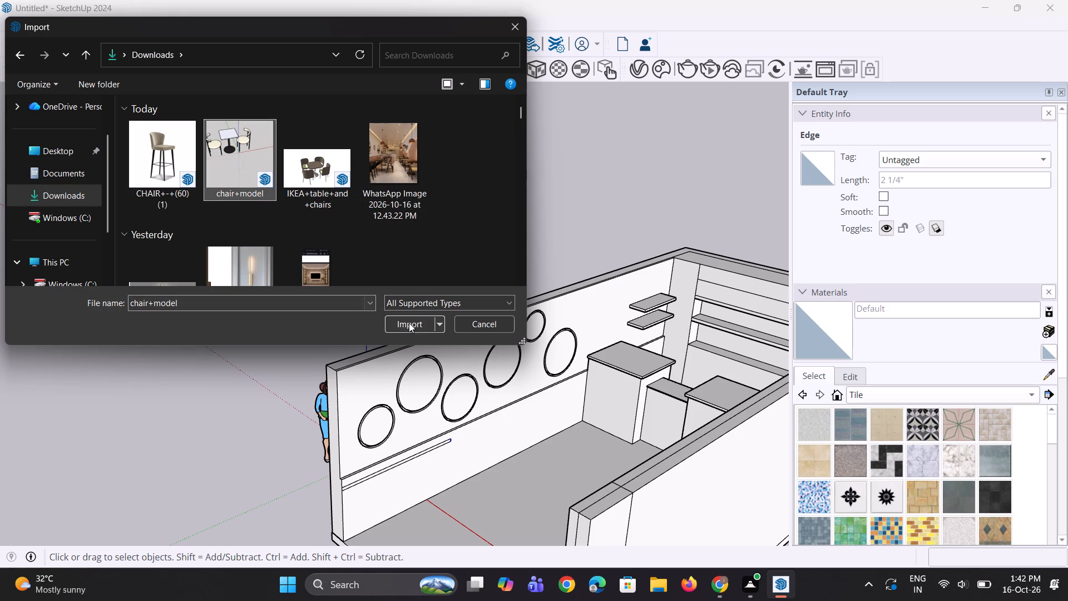
left_click(409, 323)
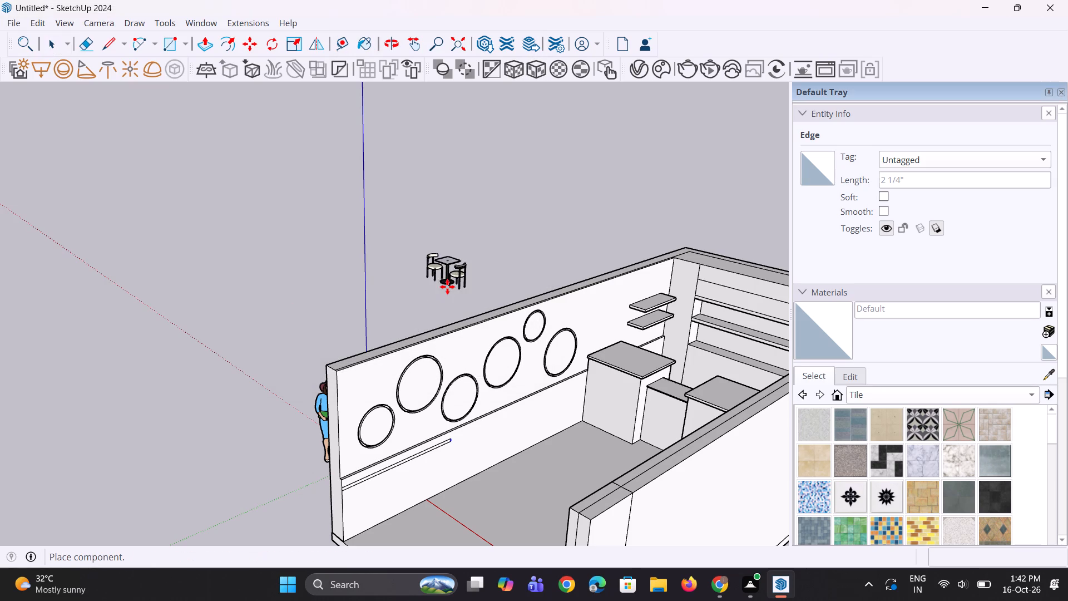
scroll(484, 410, "up", 2)
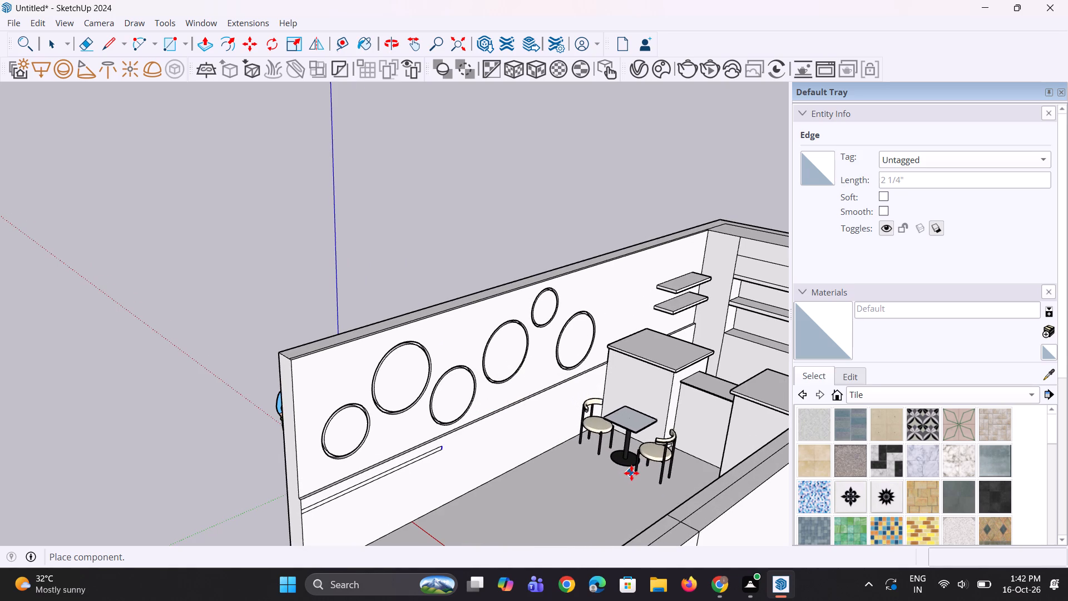
left_click(634, 470)
Rotate the imported table set 90 degrees on the floor so it stands beside the wavy wall.
scroll(556, 397, "down", 4)
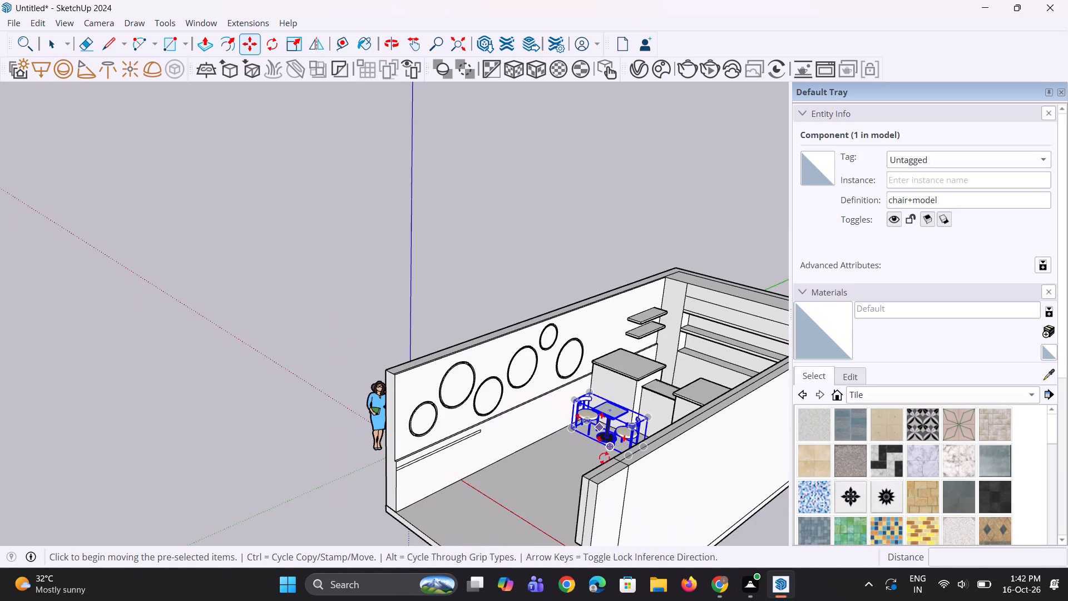
middle_click_drag(604, 458, 604, 486)
scroll(600, 463, "up", 15)
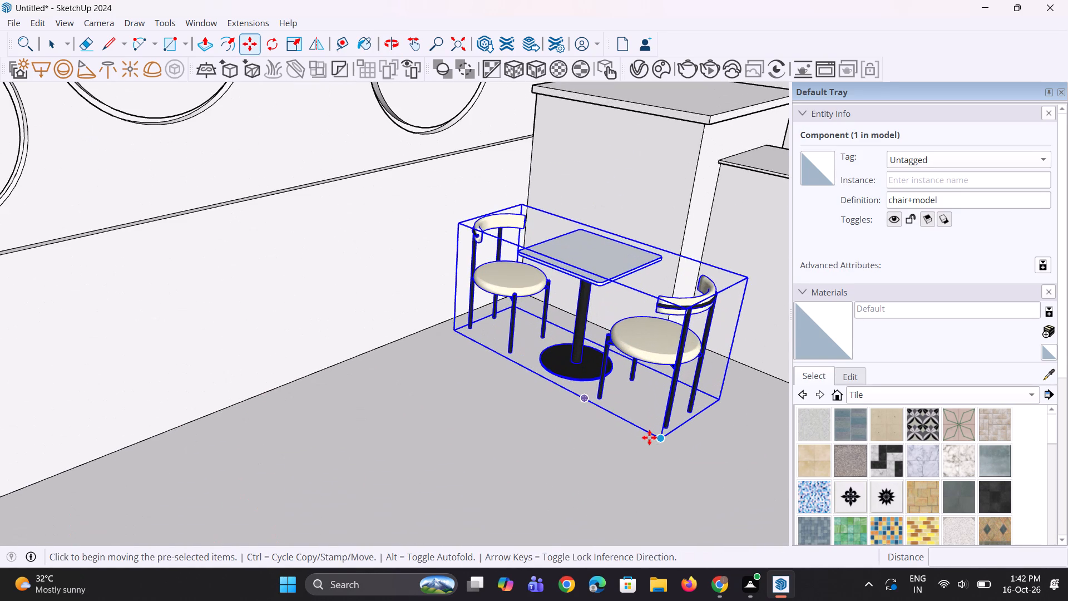
scroll(628, 443, "down", 11)
scroll(515, 434, "down", 5)
middle_click_drag(478, 442, 754, 474)
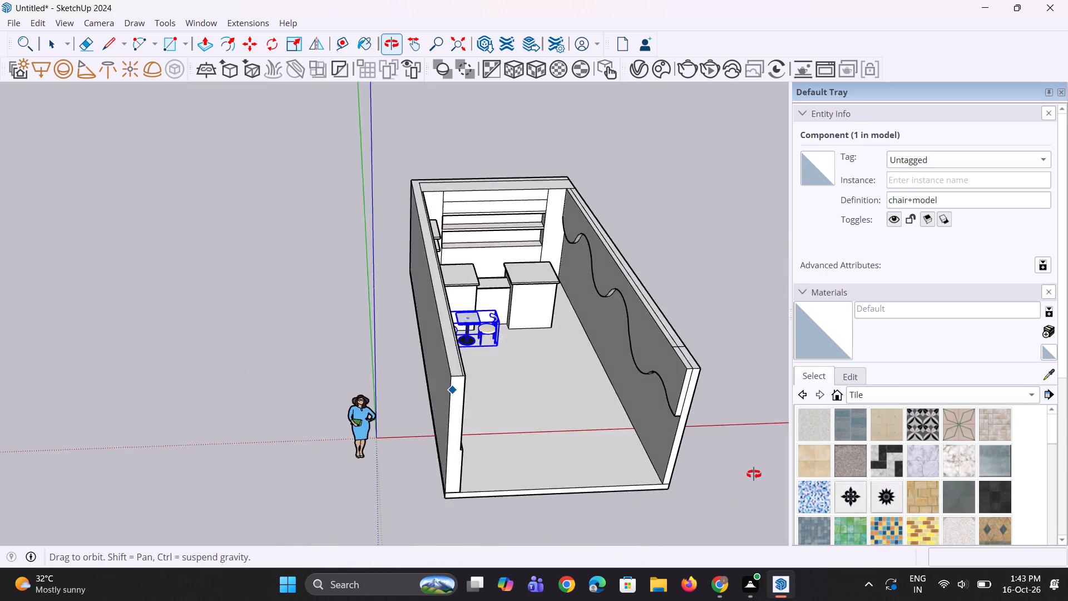
middle_click_drag(754, 474, 673, 413)
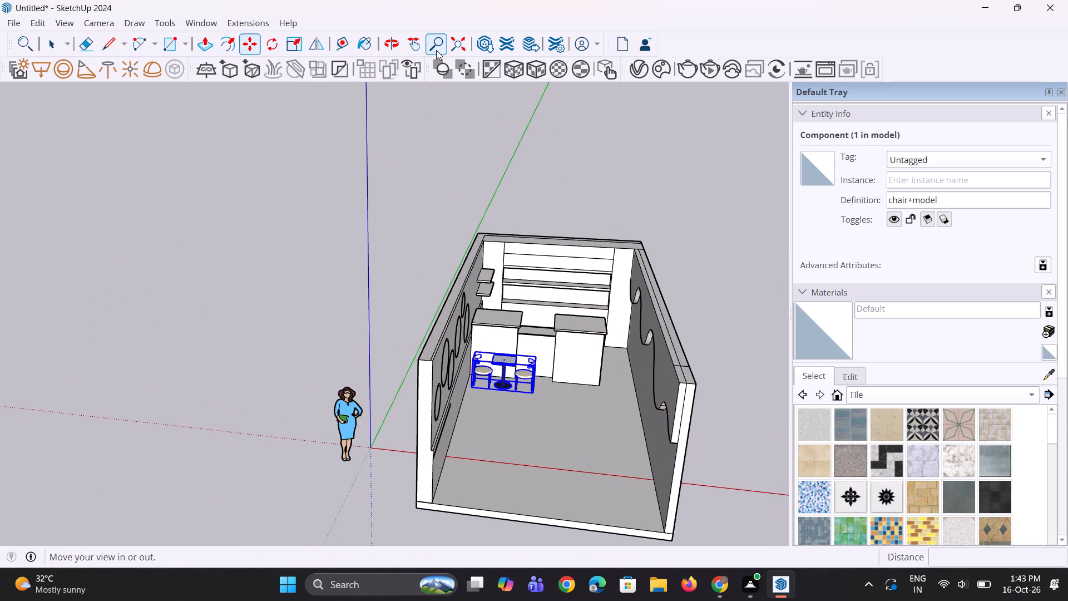
left_click(268, 44)
left_click(510, 436)
left_click(581, 439)
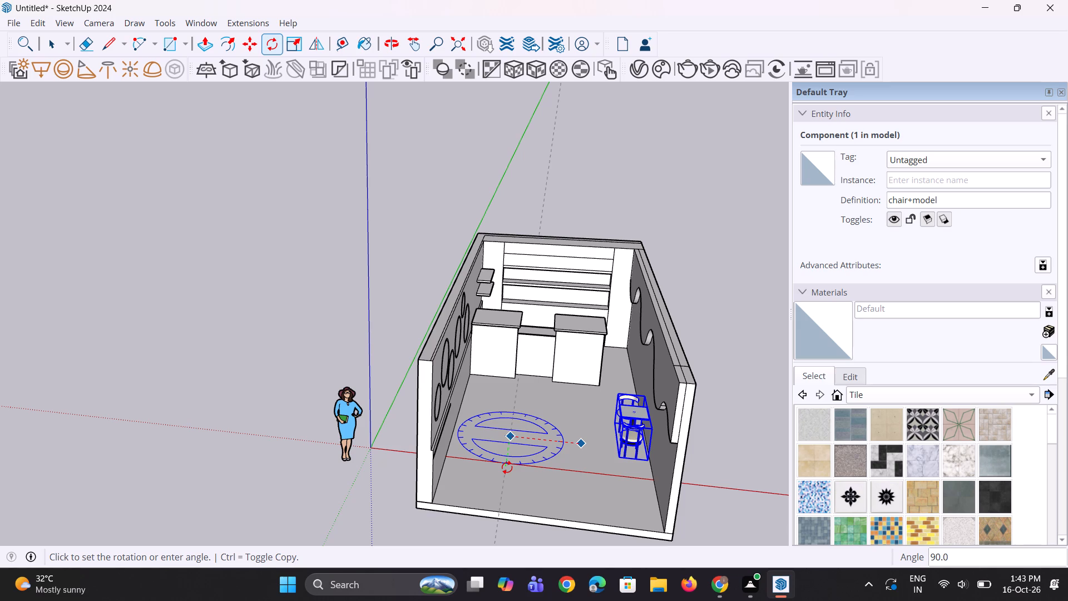
left_click(507, 467)
Move the table set slightly away from the wavy wall, then about 2' 1" along it toward the counters.
scroll(507, 467, "up", 6)
scroll(537, 465, "down", 9)
middle_click_drag(541, 509, 645, 525)
scroll(613, 419, "up", 10)
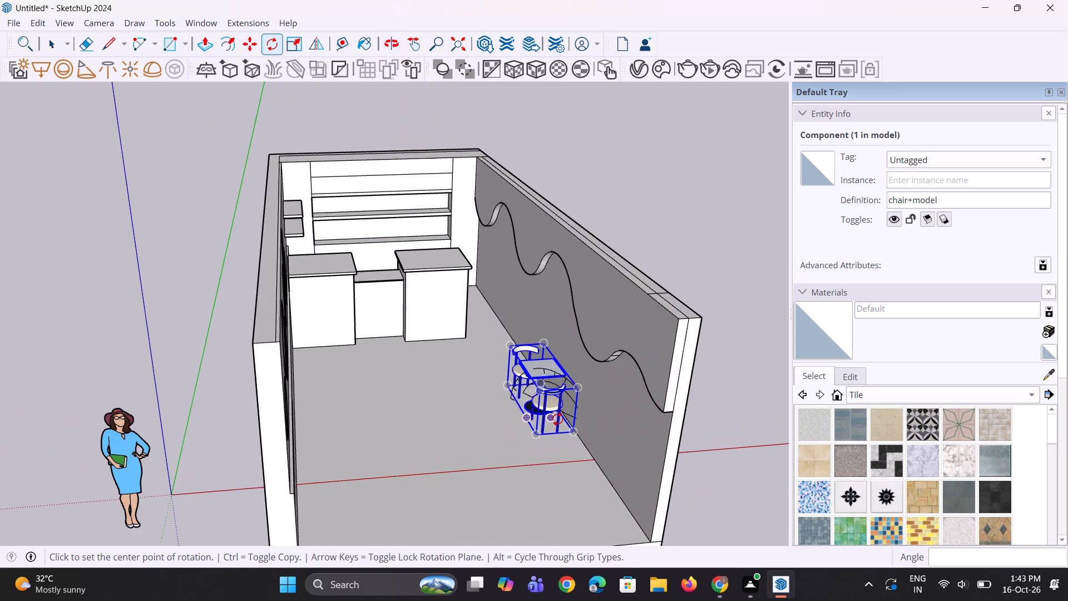
key("space")
scroll(560, 453, "up", 7)
key("m")
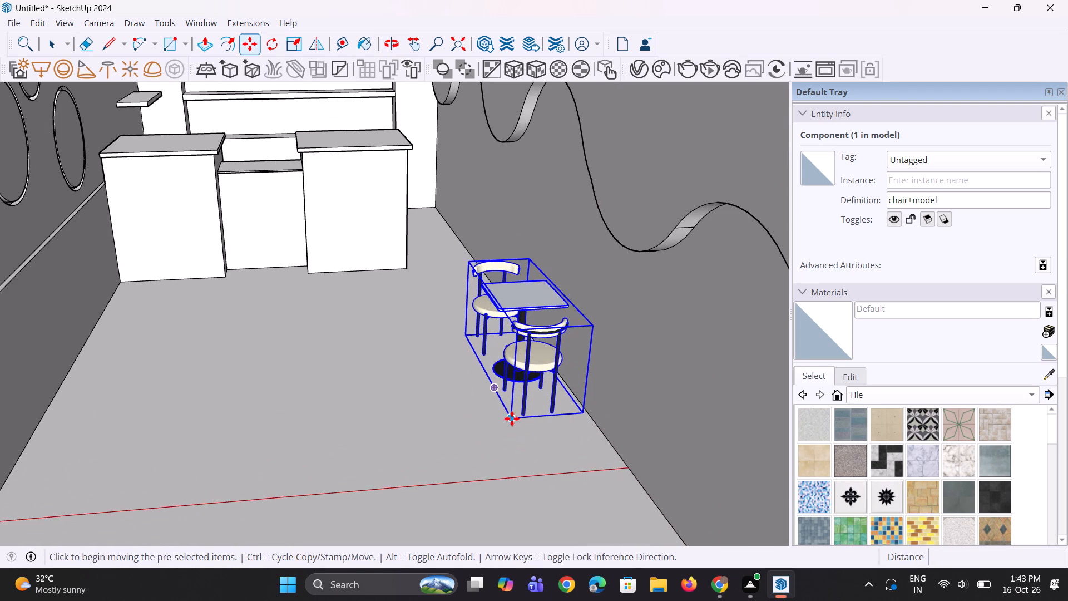
left_click(512, 418)
left_click(474, 421)
middle_click_drag(479, 426, 599, 528)
scroll(323, 339, "up", 2)
left_click(458, 314)
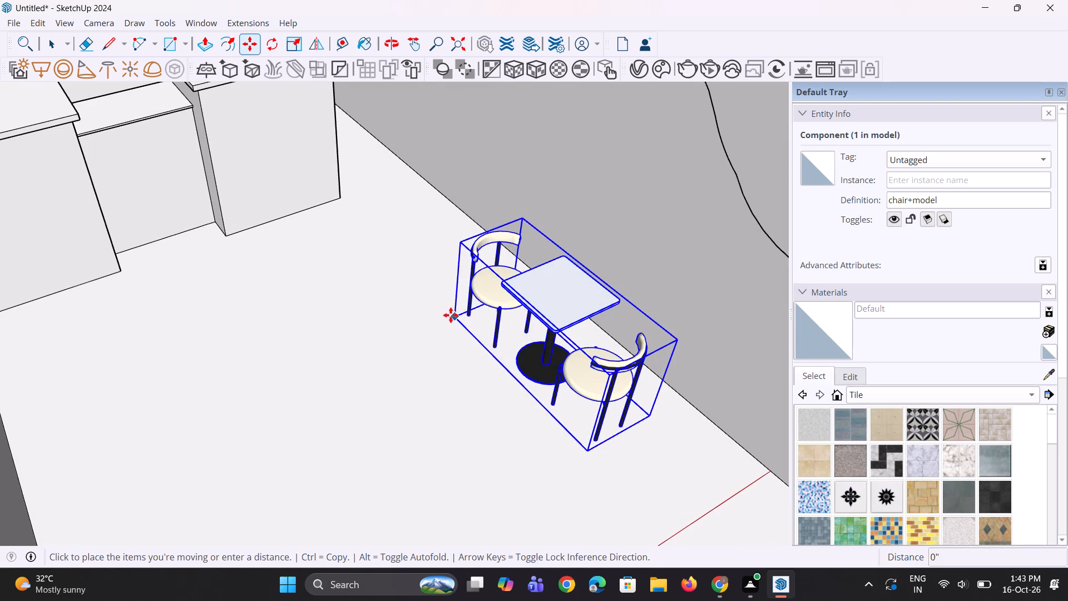
left_click(415, 275)
Explode the imported table set component into its separate table and chair groups, and clear the selection.
scroll(443, 366, "down", 4)
middle_click_drag(555, 393, 464, 407)
scroll(464, 407, "down", 4)
middle_click_drag(466, 405, 464, 365)
right_click(513, 348)
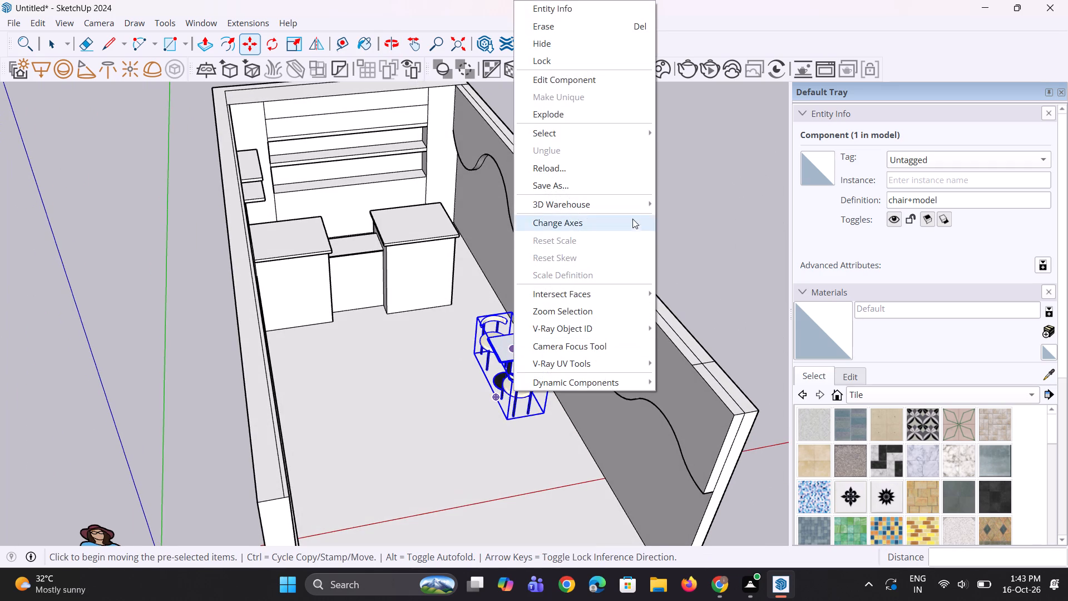
left_click(597, 112)
key("space")
key("space")
left_click(655, 270)
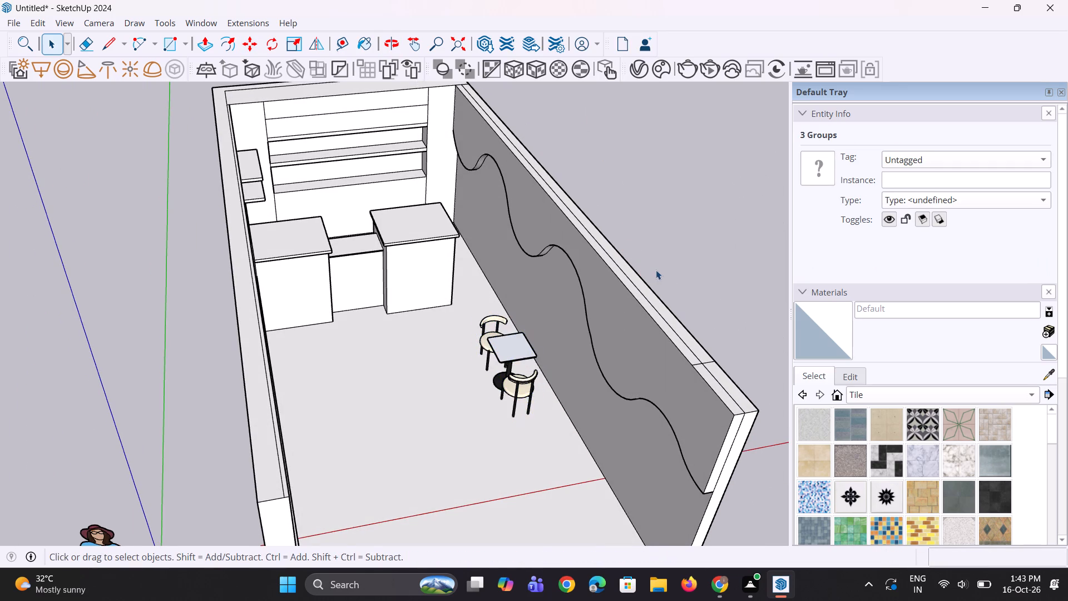
Scale the table group wider along its green axis on both sides, toward the room and out to the wavy wall.
scroll(520, 347, "up", 4)
left_click(518, 354)
scroll(486, 372, "up", 4)
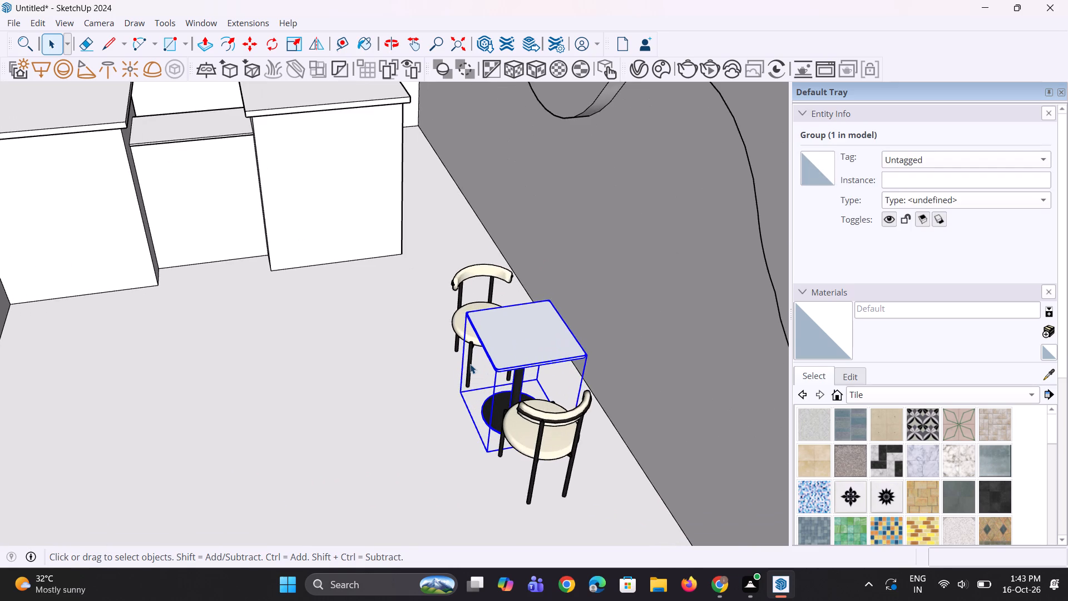
key("s")
scroll(470, 359, "up", 3)
left_click(482, 390)
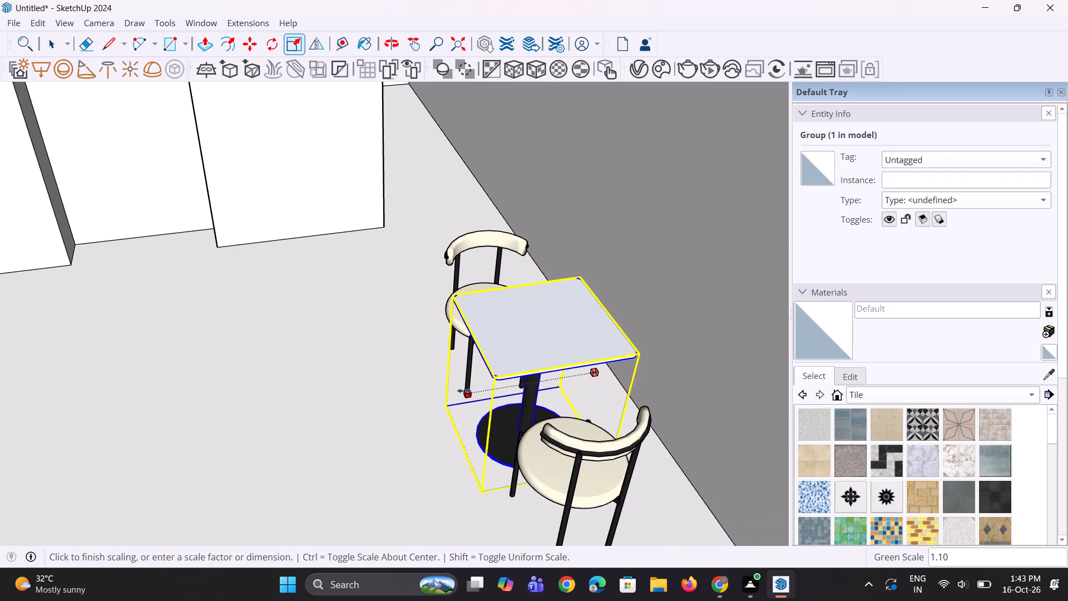
left_click(428, 405)
middle_click_drag(543, 407, 507, 427)
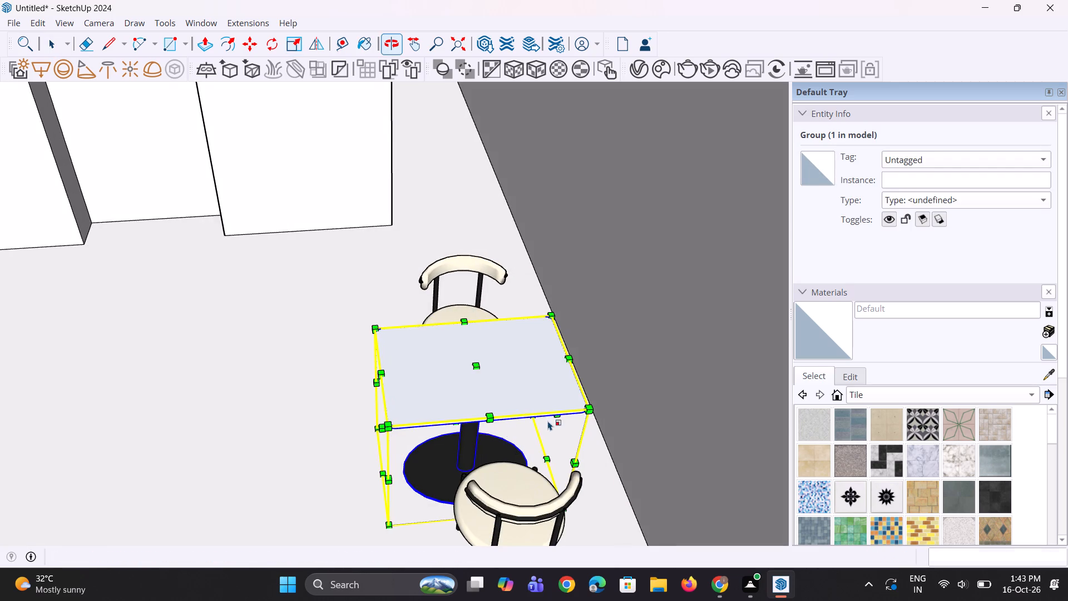
scroll(586, 421, "up", 3)
middle_click_drag(587, 414, 587, 395)
left_click(547, 383)
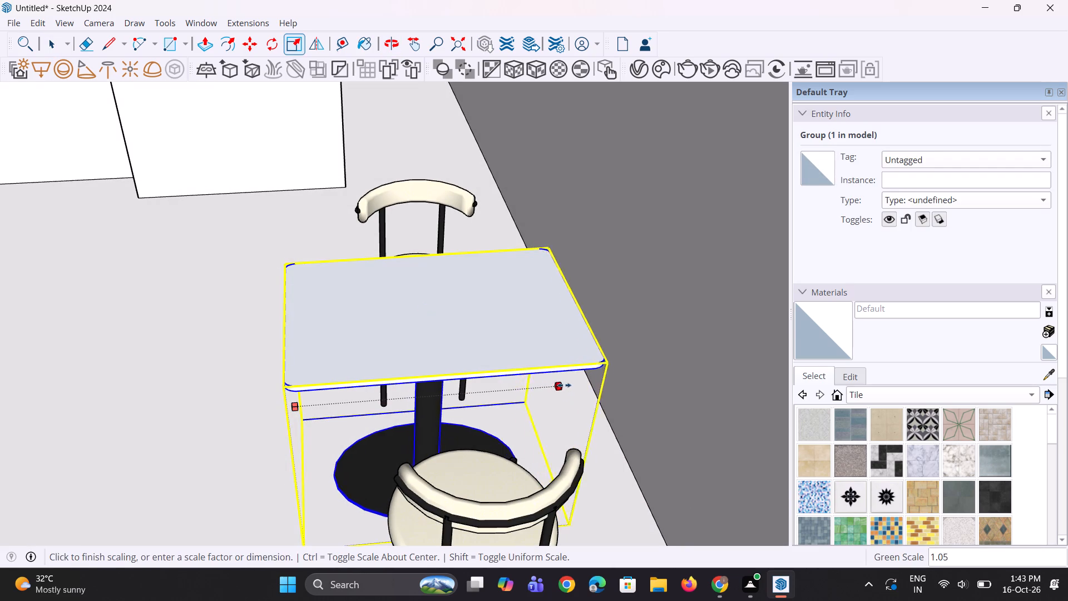
left_click(575, 388)
scroll(575, 388, "down", 4)
middle_click_drag(520, 449, 654, 433)
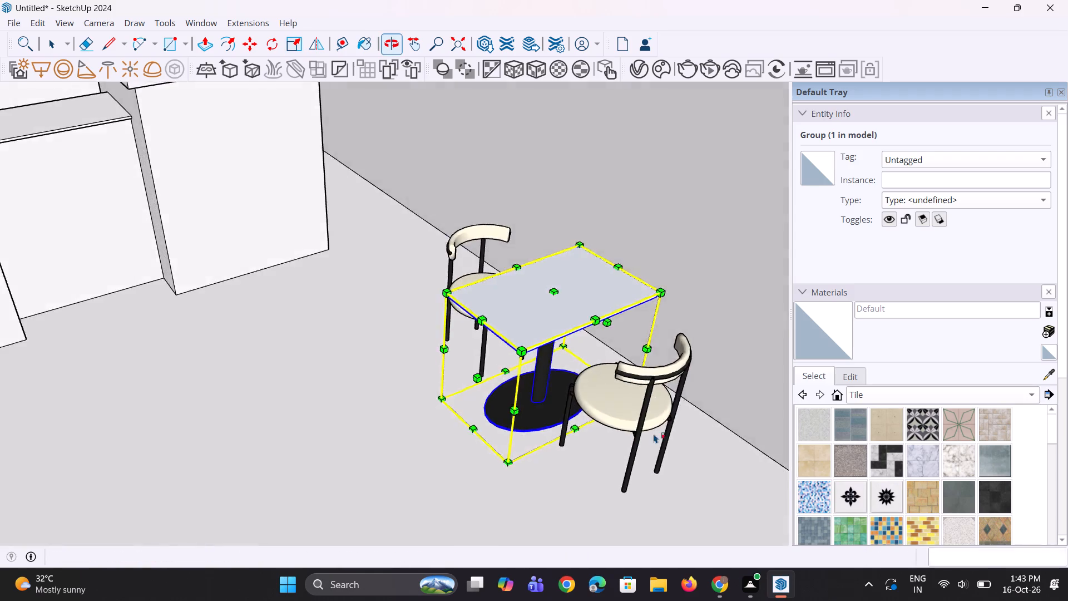
key("space")
key("space")
scroll(479, 482, "down", 10)
key("space")
key("space")
left_click(733, 227)
Move the chair farther from the counters slightly inward so it sits closer to the widened table.
scroll(444, 367, "down", 3)
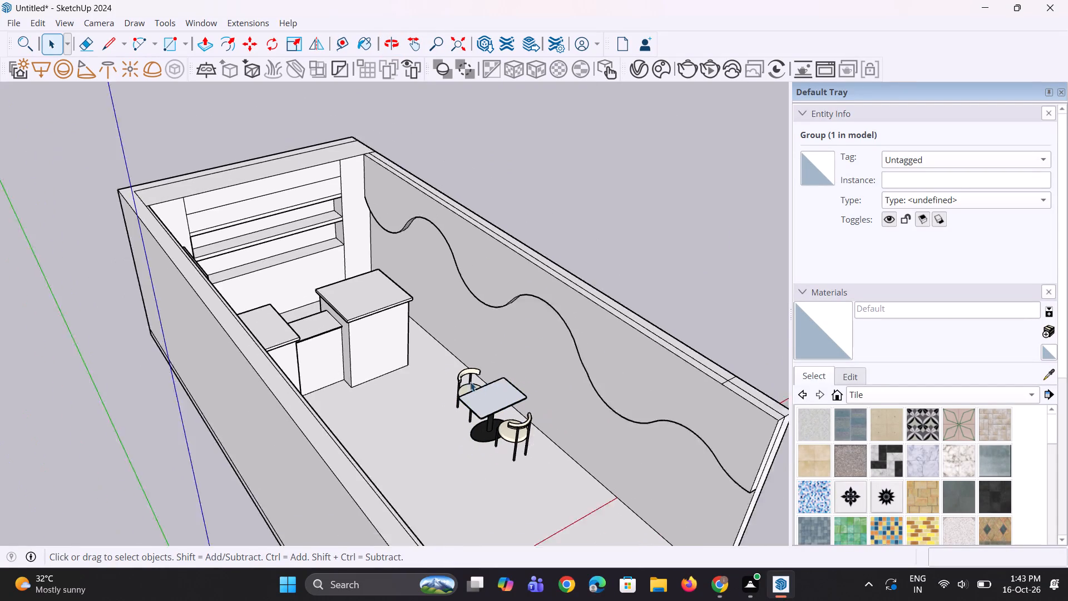
middle_click_drag(576, 423, 568, 406)
scroll(506, 449, "up", 3)
left_click(509, 437)
scroll(509, 437, "up", 5)
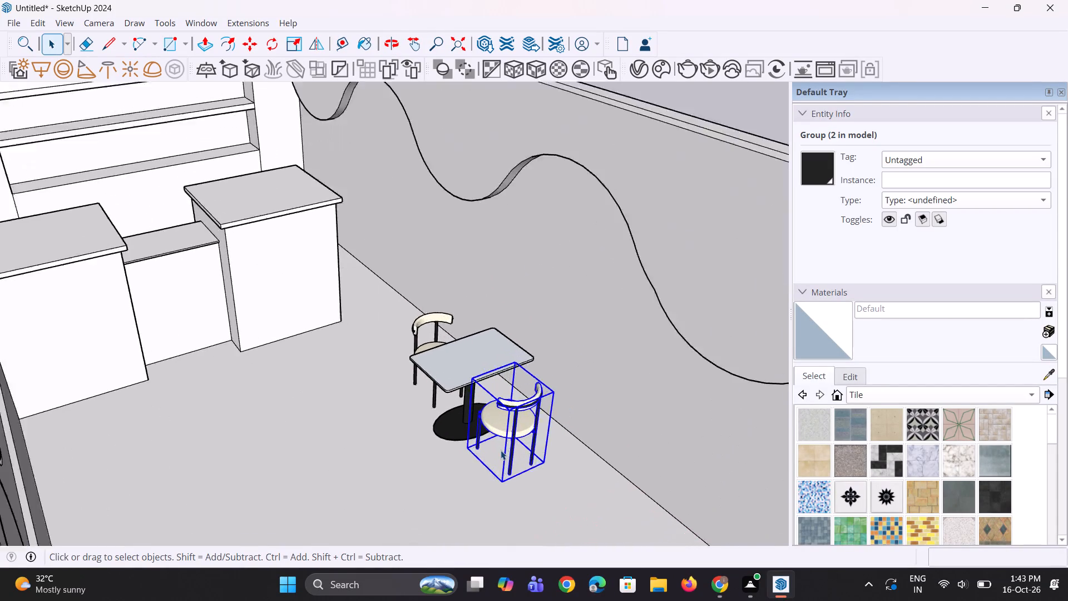
scroll(501, 450, "up", 4)
key("m")
left_click(510, 497)
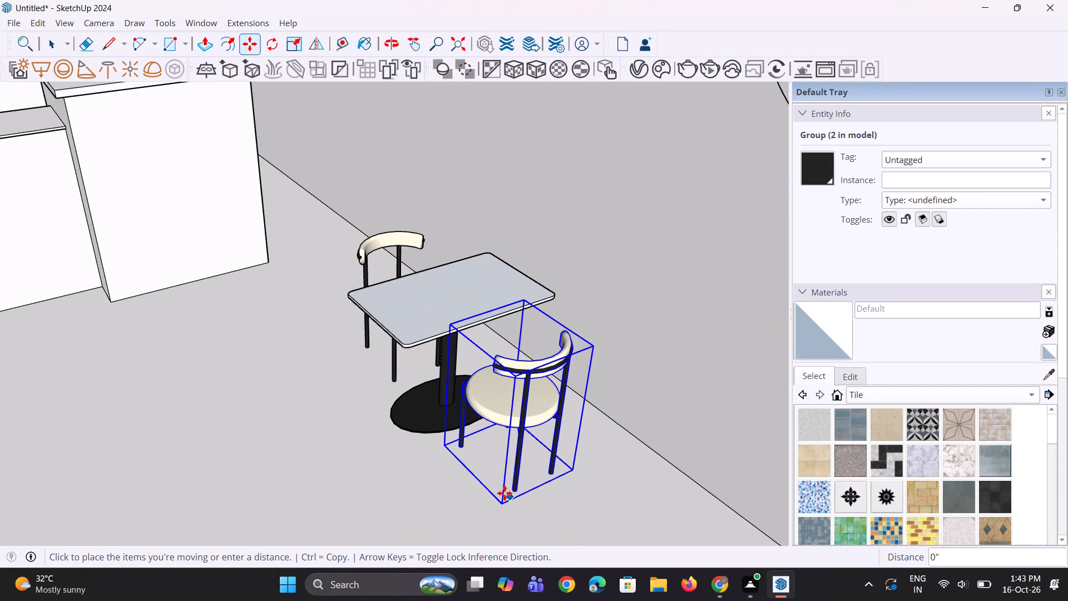
left_click(500, 490)
key("space")
key("space")
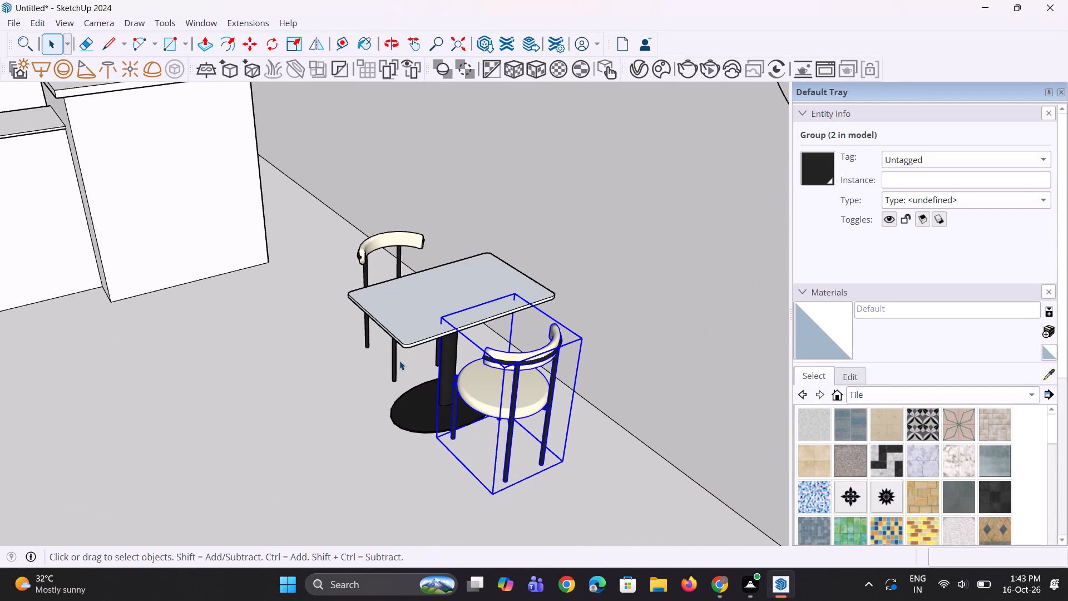
Move the chair on the counter side about 3" in toward the table.
left_click(399, 361)
scroll(394, 364, "up", 3)
left_click(394, 364)
scroll(408, 396, "up", 2)
key("m")
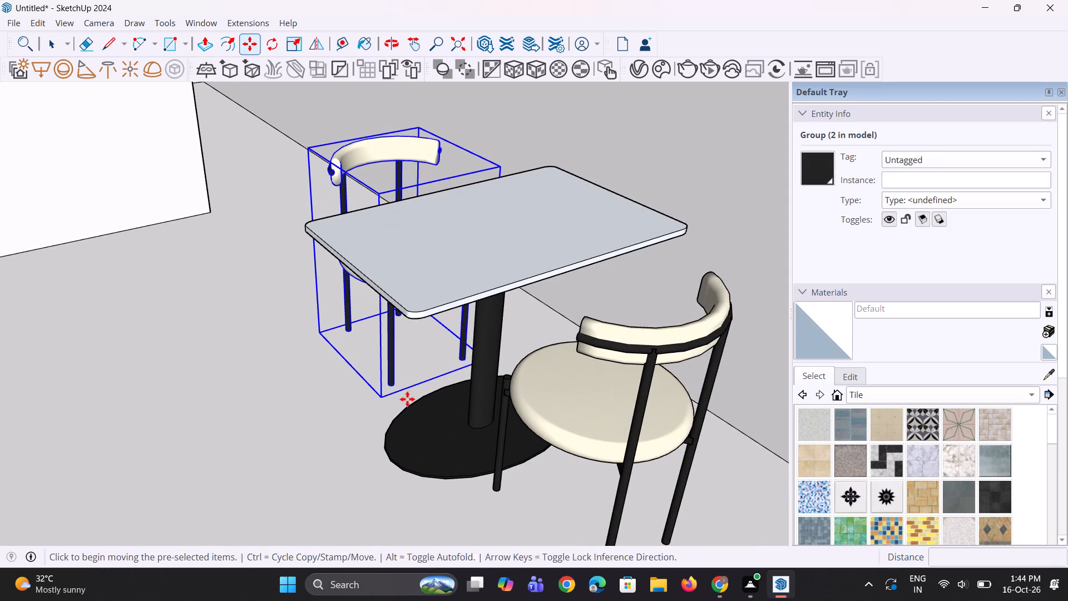
left_click(398, 390)
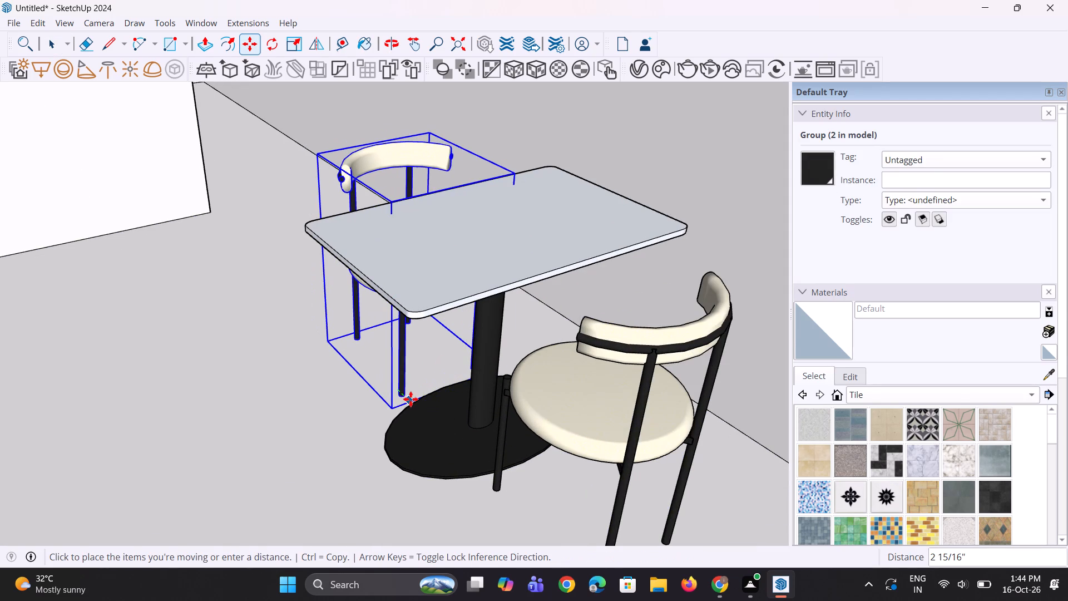
left_click(411, 398)
scroll(404, 402, "down", 5)
middle_click_drag(602, 435, 542, 426)
key("space")
key("space")
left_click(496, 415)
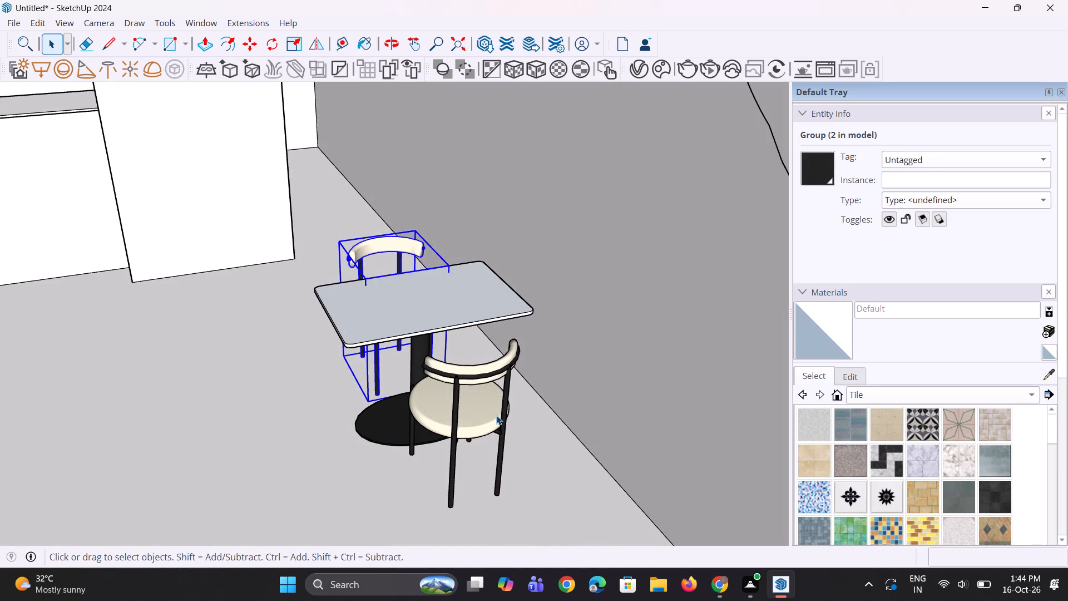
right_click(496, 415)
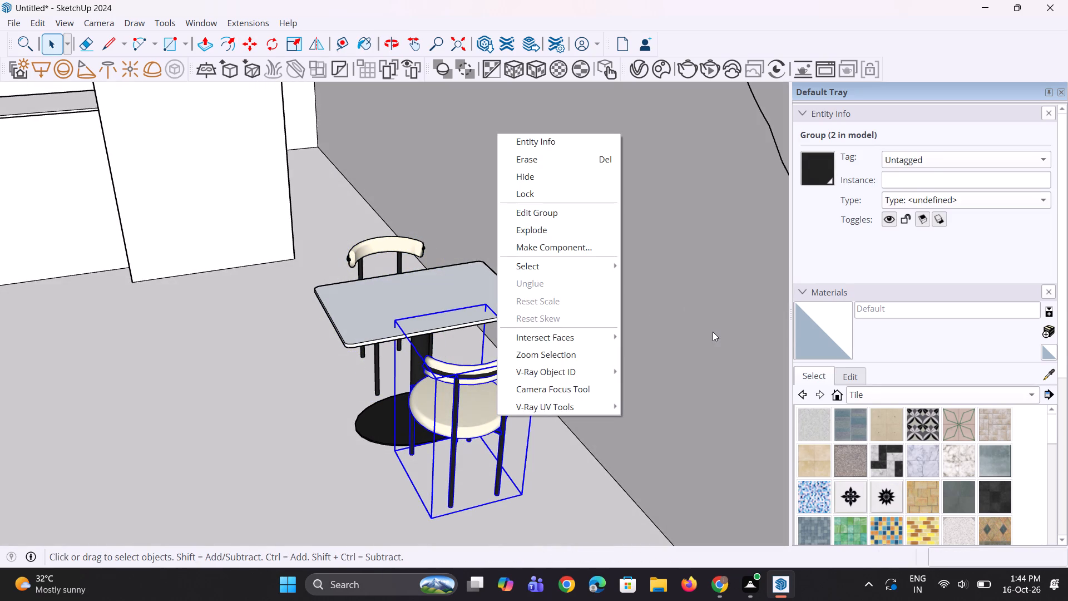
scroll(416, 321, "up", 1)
Open the table group for editing and paint the tabletop with Wood Cherry Original from the Wood materials.
left_click(403, 315)
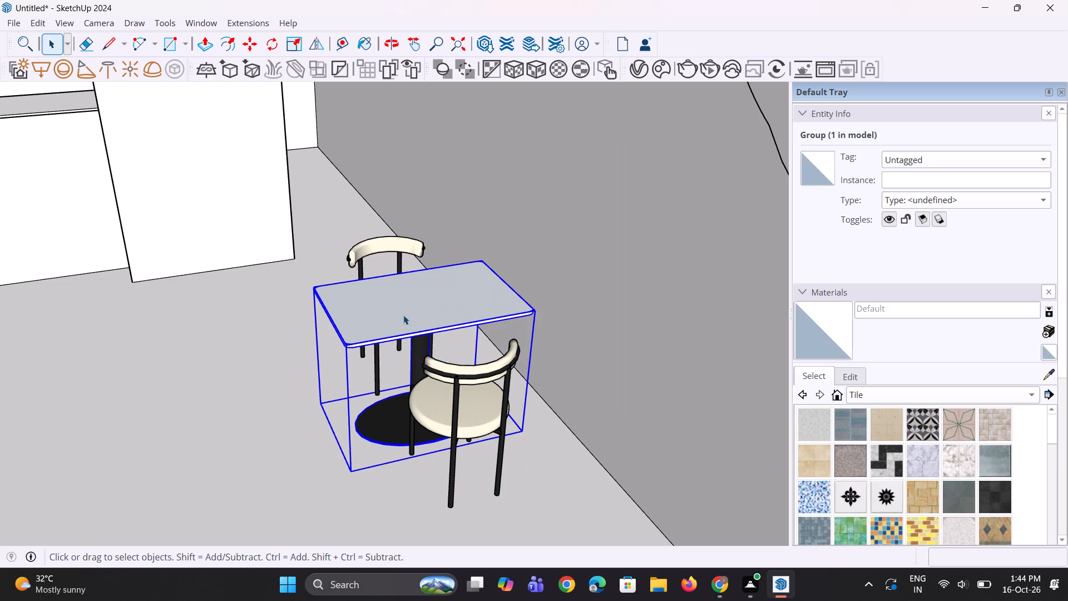
left_click(403, 315)
right_click(403, 315)
left_click(454, 393)
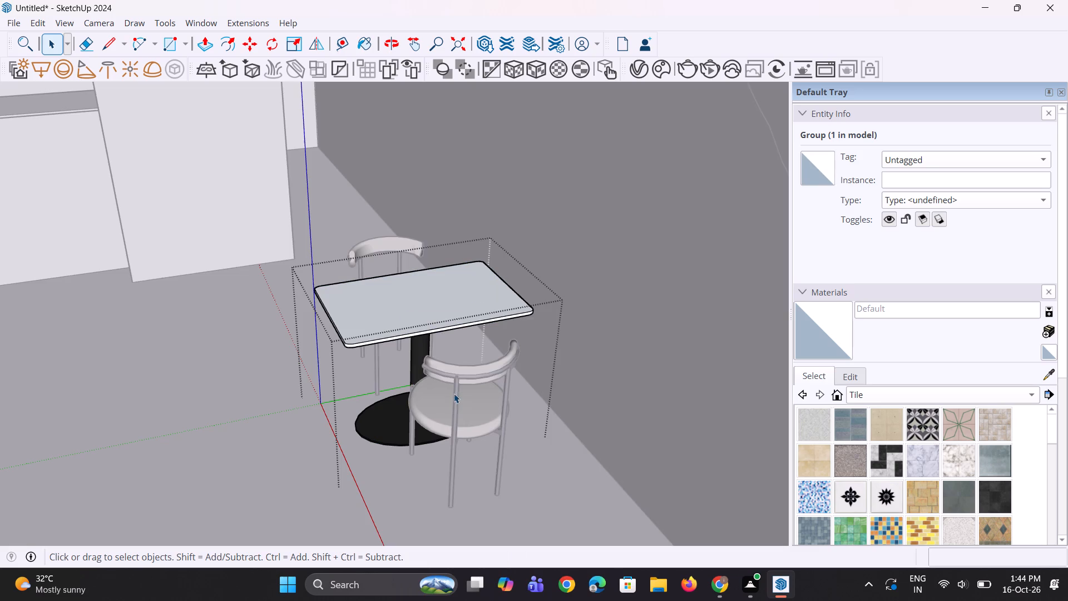
left_click(876, 403)
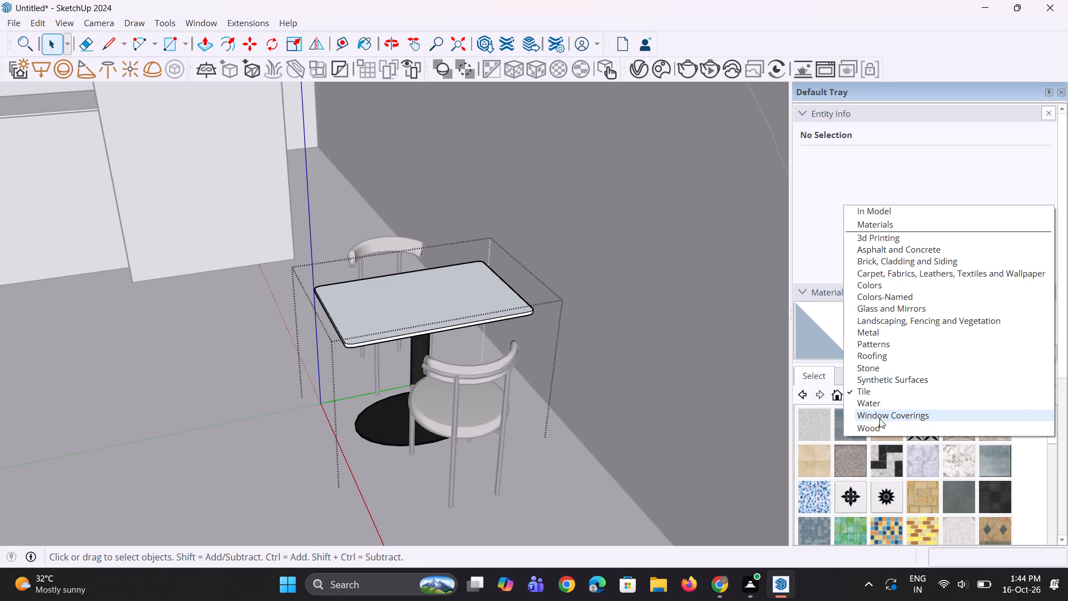
left_click(879, 427)
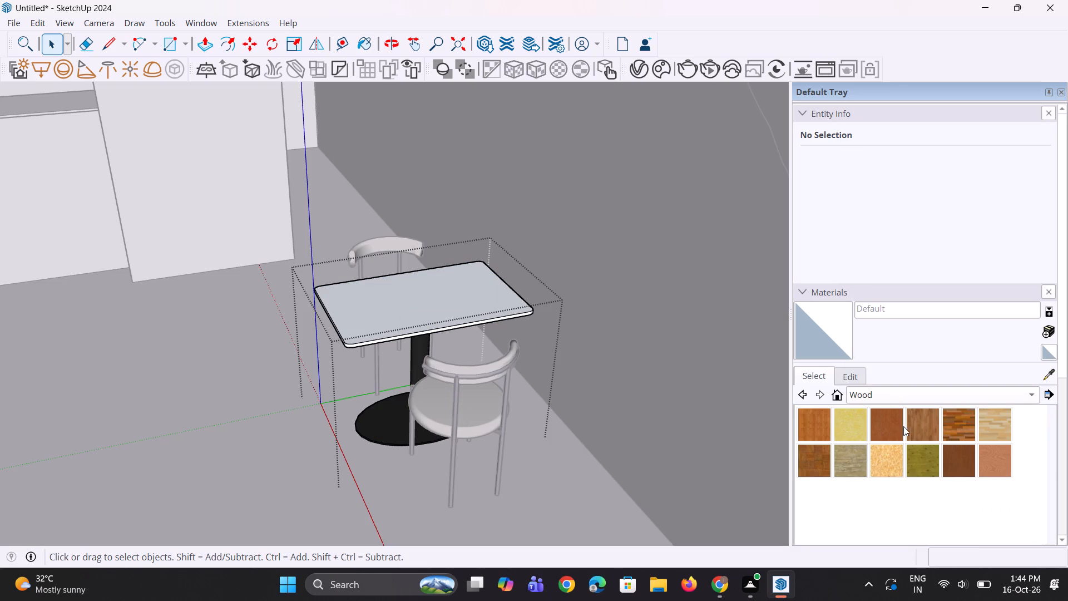
left_click(883, 423)
double_click(483, 313)
scroll(471, 279, "down", 9)
middle_click_drag(467, 372, 456, 353)
scroll(417, 359, "down", 5)
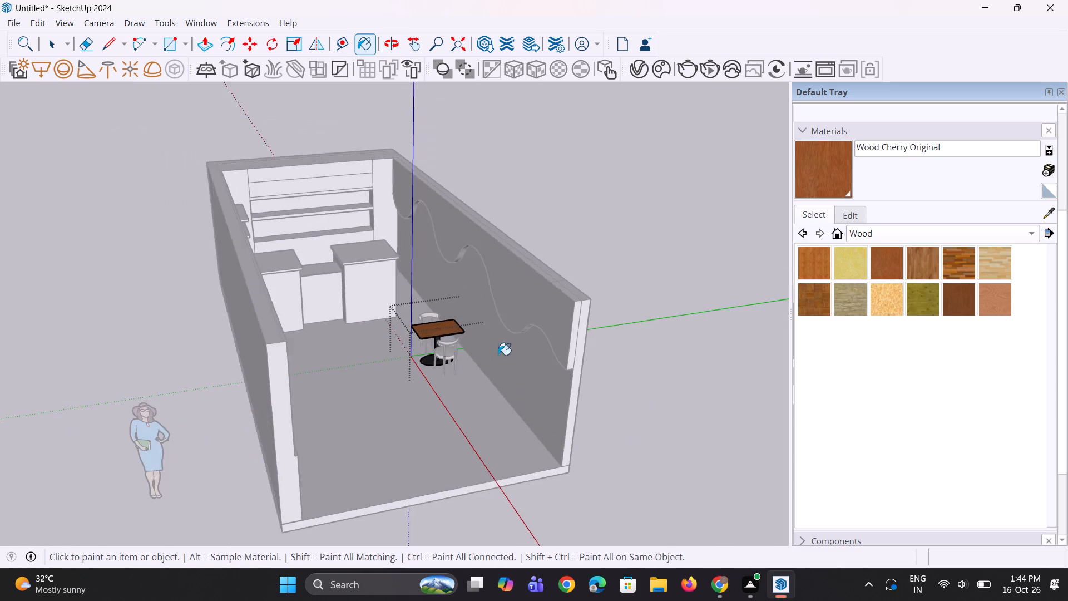
scroll(503, 355, "up", 6)
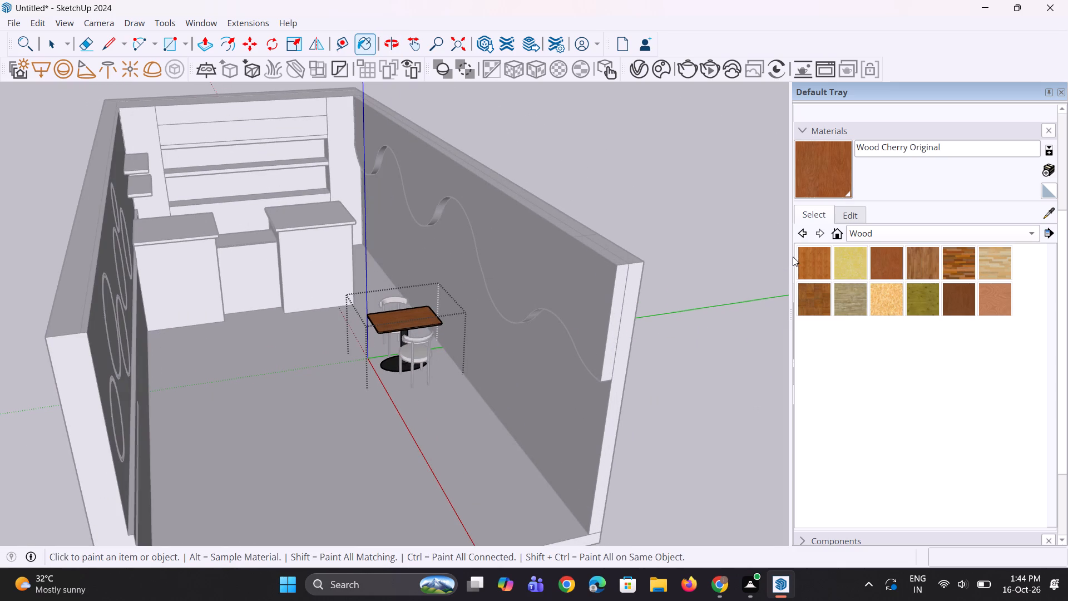
Repaint the tabletop with Wood Bamboo from the Wood materials and close the table group.
left_click(793, 257)
left_click(804, 259)
scroll(444, 277, "up", 6)
left_click(397, 336)
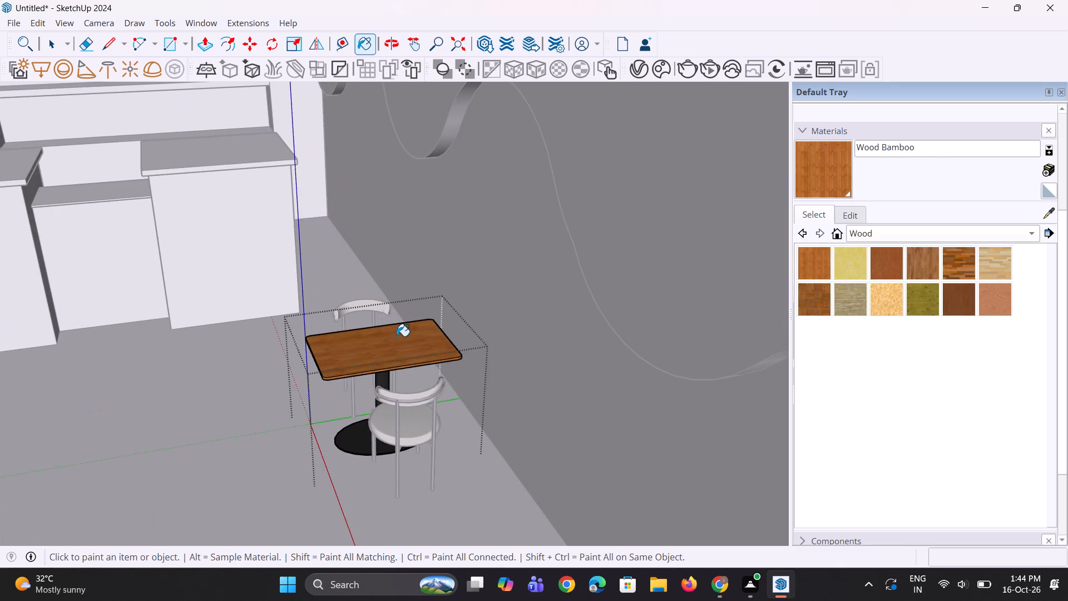
scroll(399, 338, "down", 11)
key("space")
key("space")
double_click(619, 341)
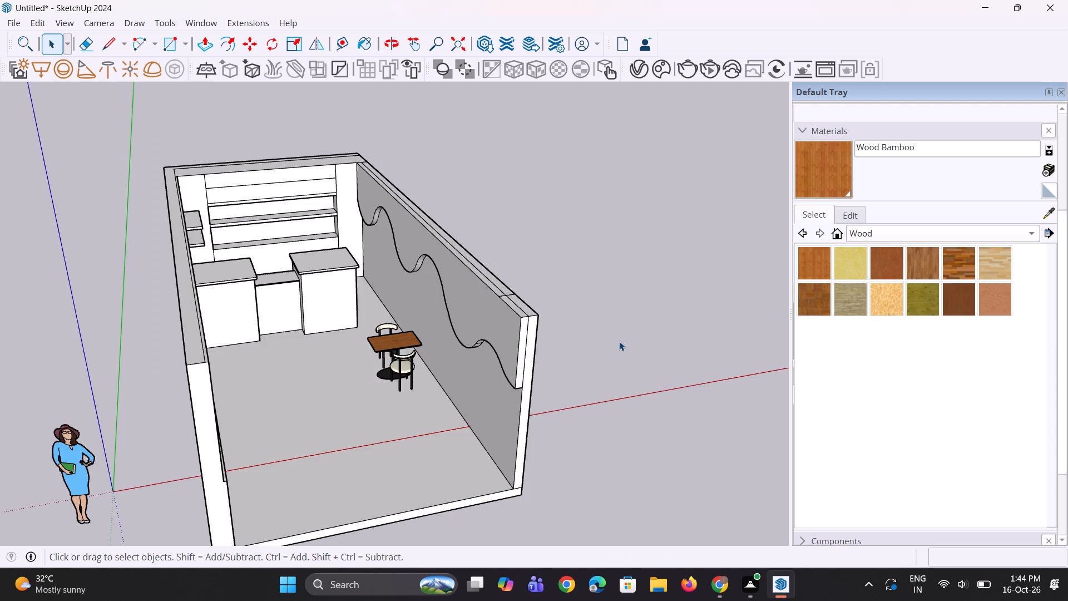
Open the chair farther from the counters down to its nested seat group and paint the seat with Formica Beige from Synthetic Surfaces.
scroll(427, 406, "up", 11)
left_click(409, 343)
right_click(409, 343)
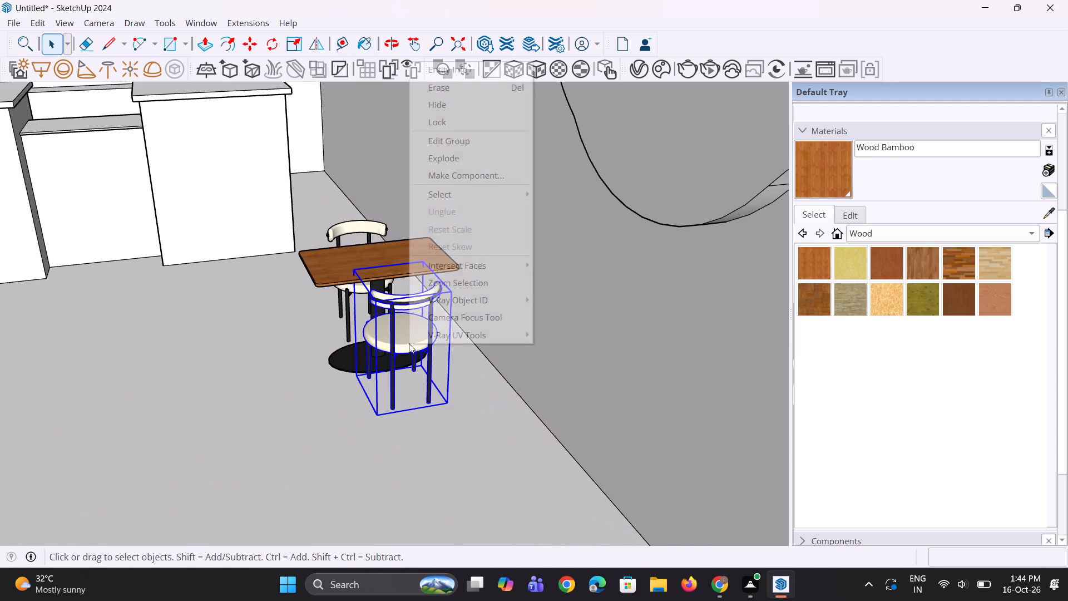
left_click(496, 145)
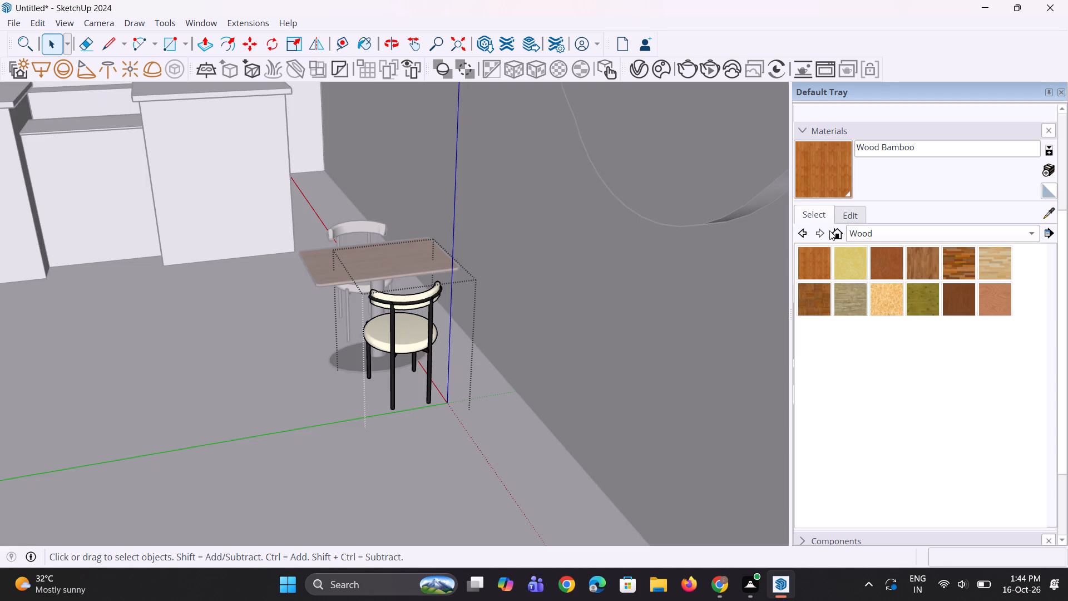
left_click(869, 232)
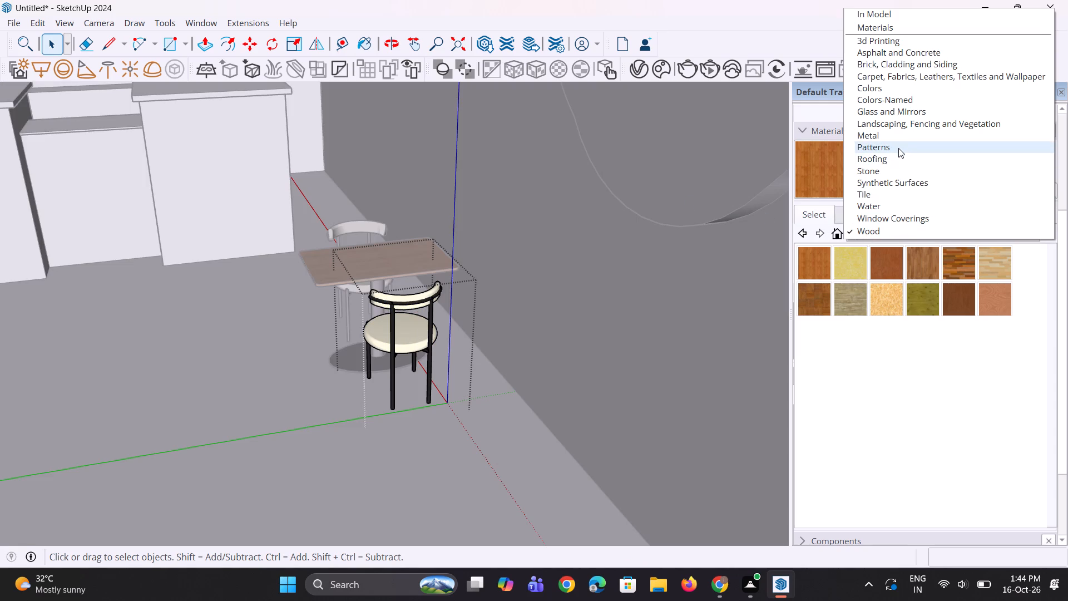
left_click(952, 78)
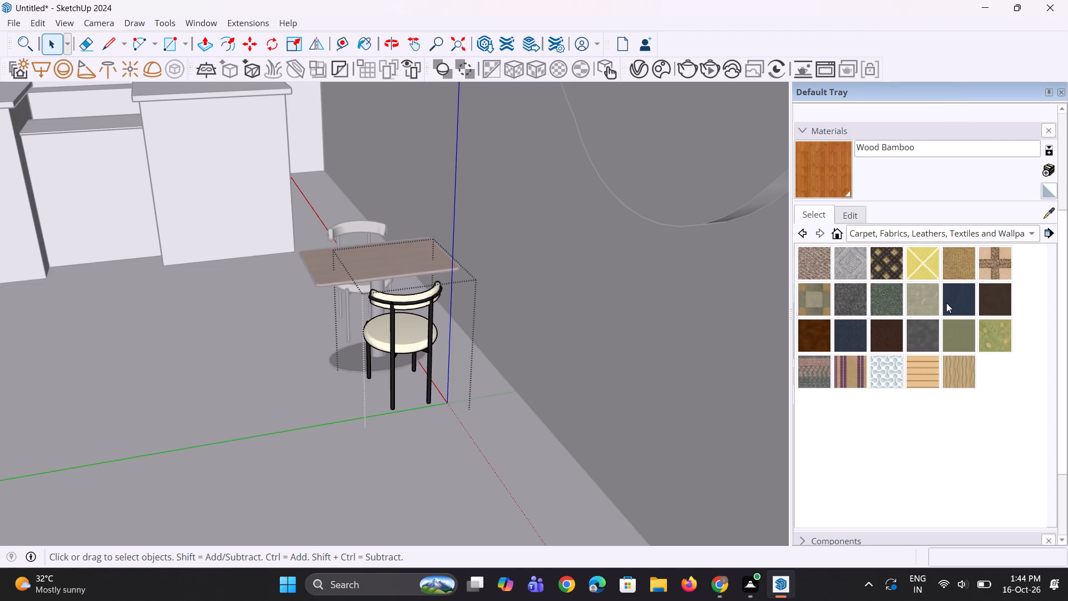
left_click(891, 237)
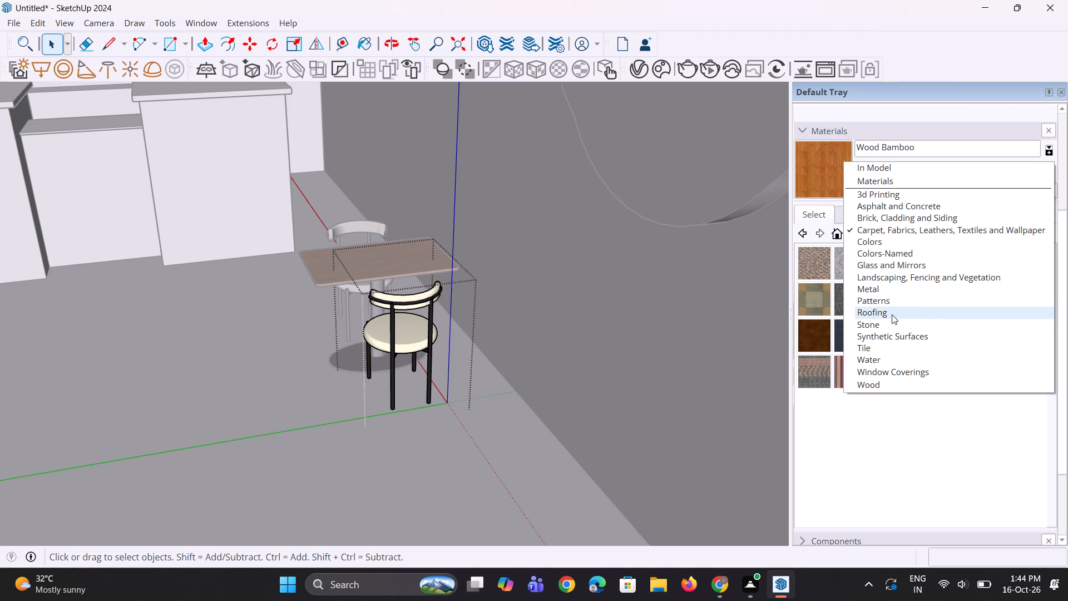
left_click(887, 334)
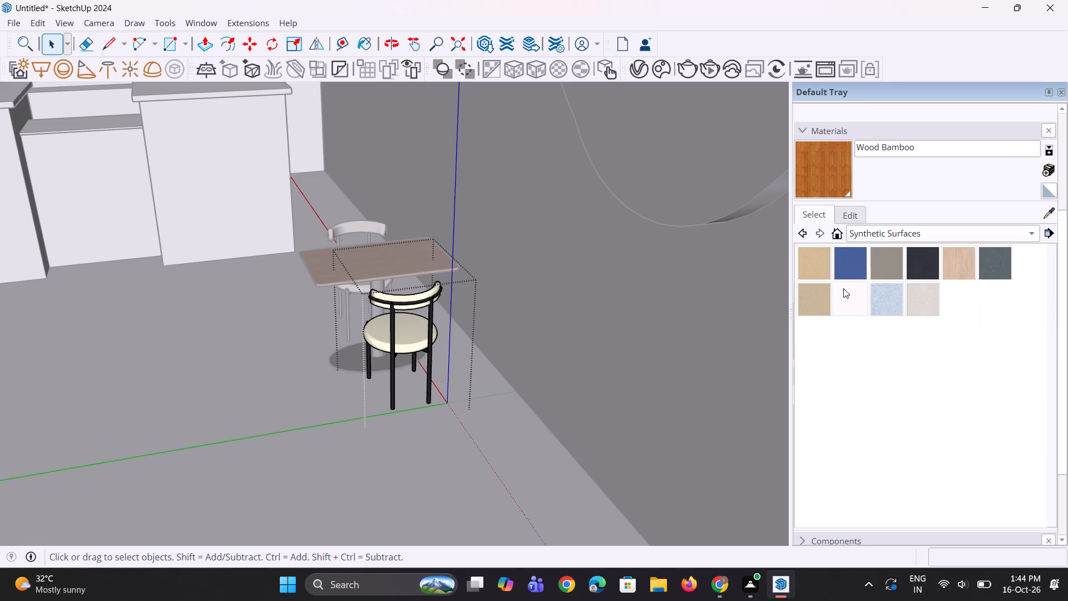
left_click(812, 265)
scroll(487, 319, "up", 3)
scroll(416, 333, "up", 3)
double_click(375, 338)
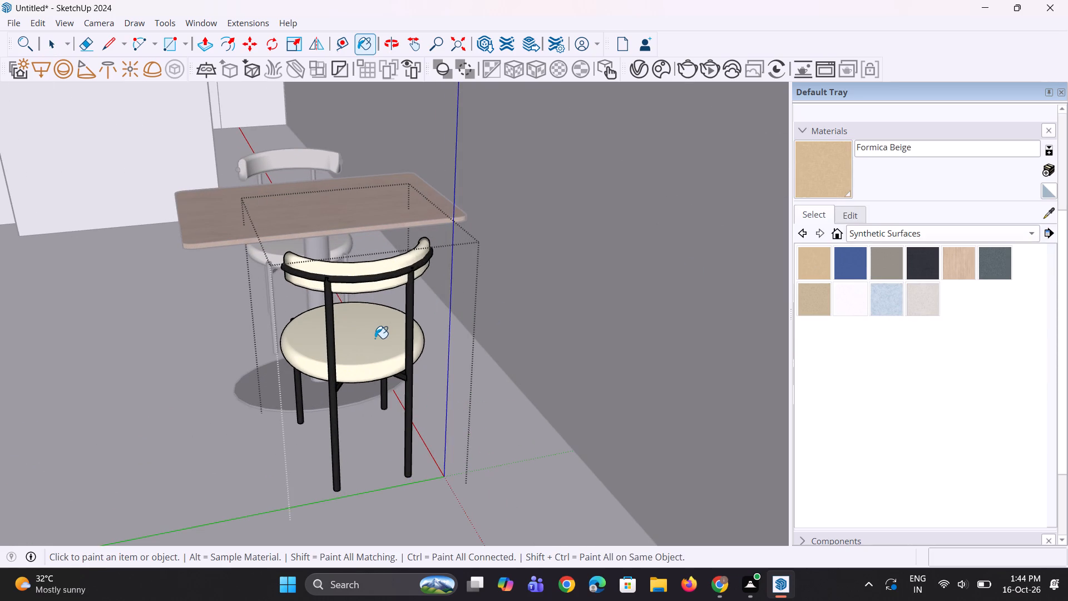
double_click(375, 338)
right_click(375, 338)
left_click(457, 103)
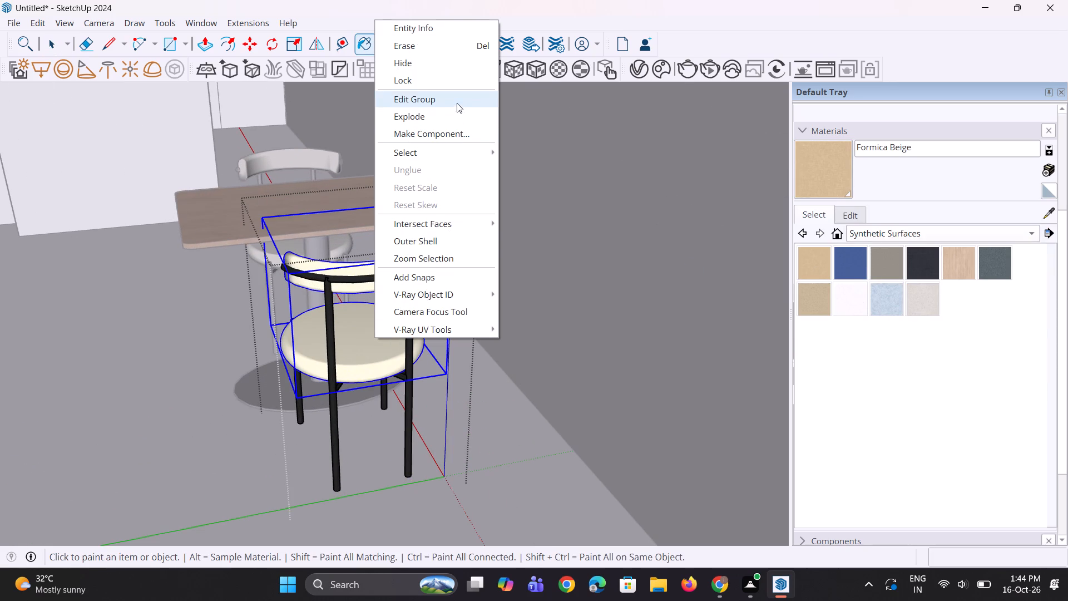
double_click(374, 358)
Open the backrest group of the same chair, paint it Formica Beige, and exit all of the chair's nested groups.
double_click(395, 265)
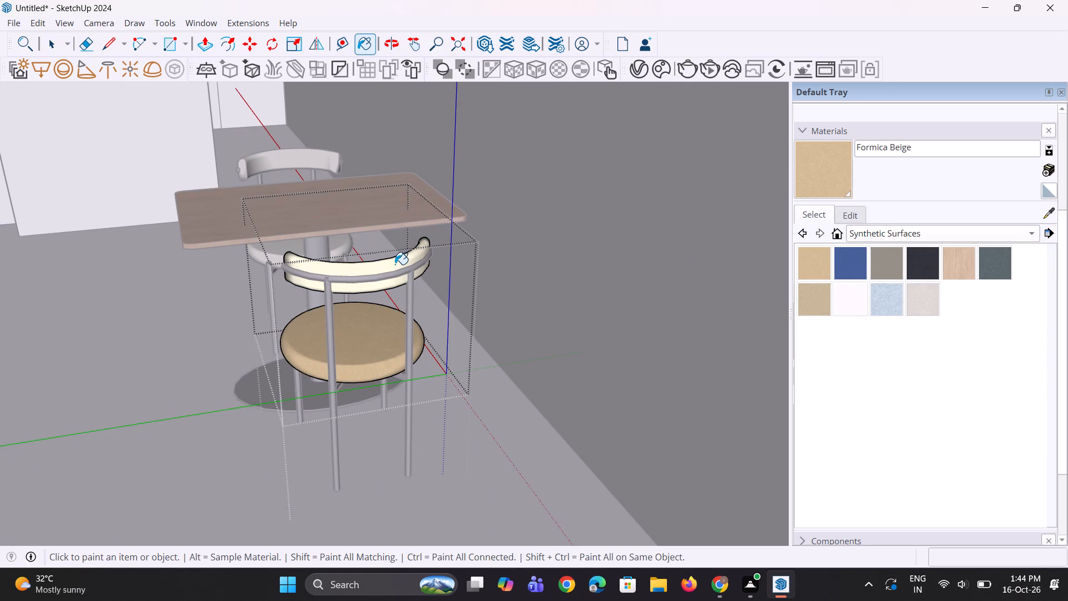
double_click(399, 261)
right_click(399, 261)
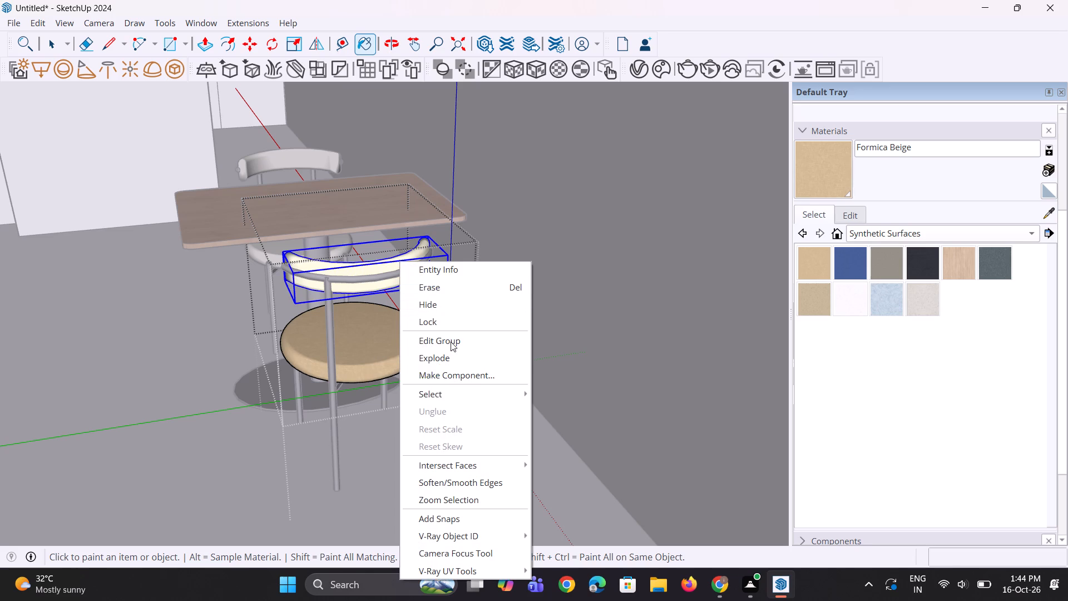
left_click(463, 342)
double_click(410, 260)
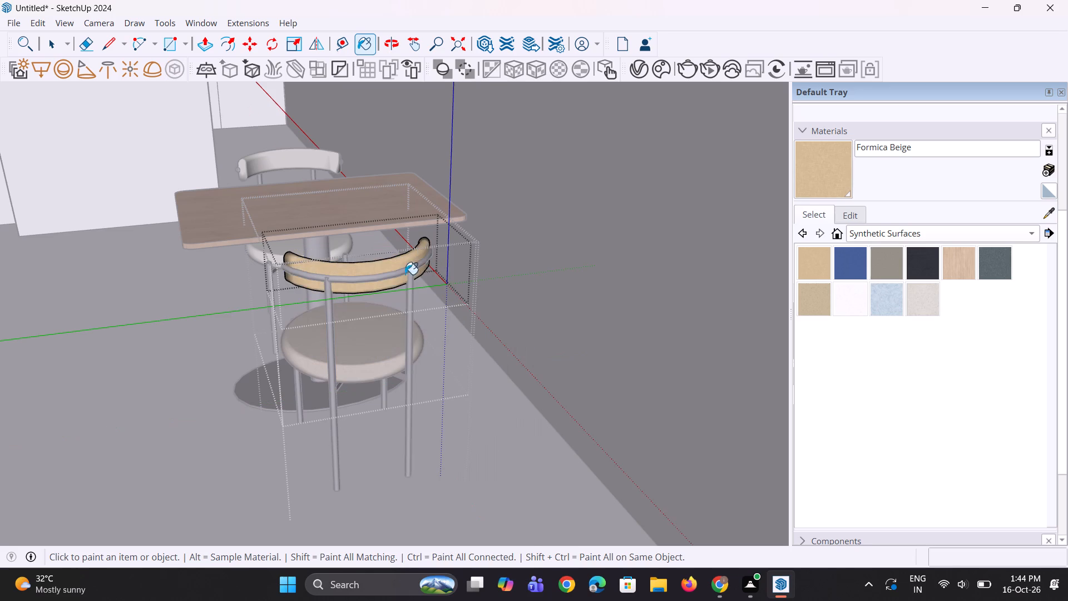
scroll(362, 338, "down", 5)
middle_click_drag(329, 348, 449, 345)
scroll(381, 370, "down", 11)
key("space")
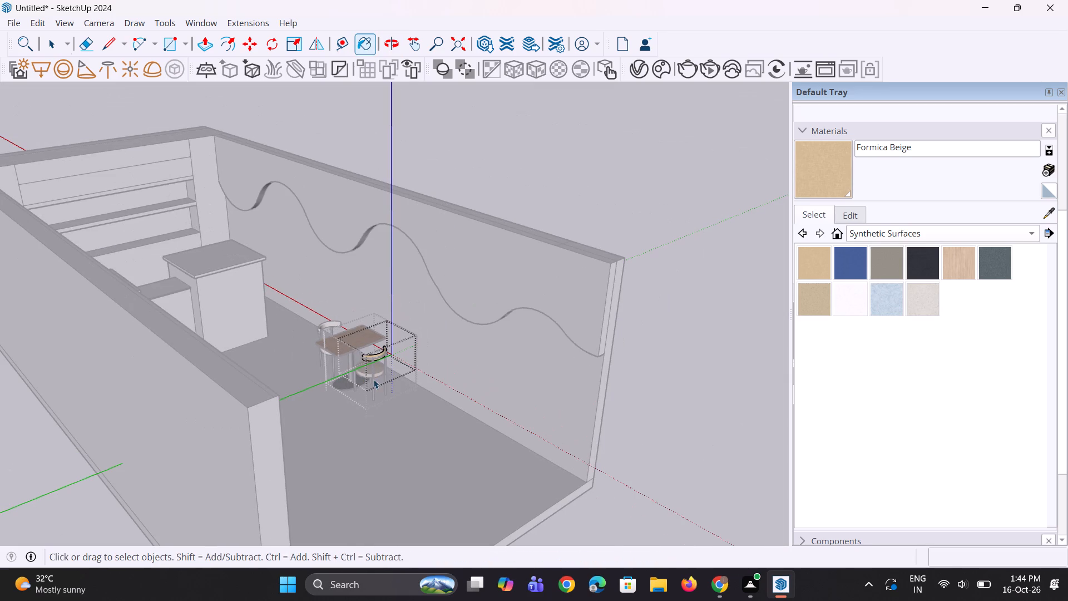
key("space")
key("space")
double_click(669, 274)
scroll(414, 351, "up", 3)
middle_click_drag(334, 357, 589, 430)
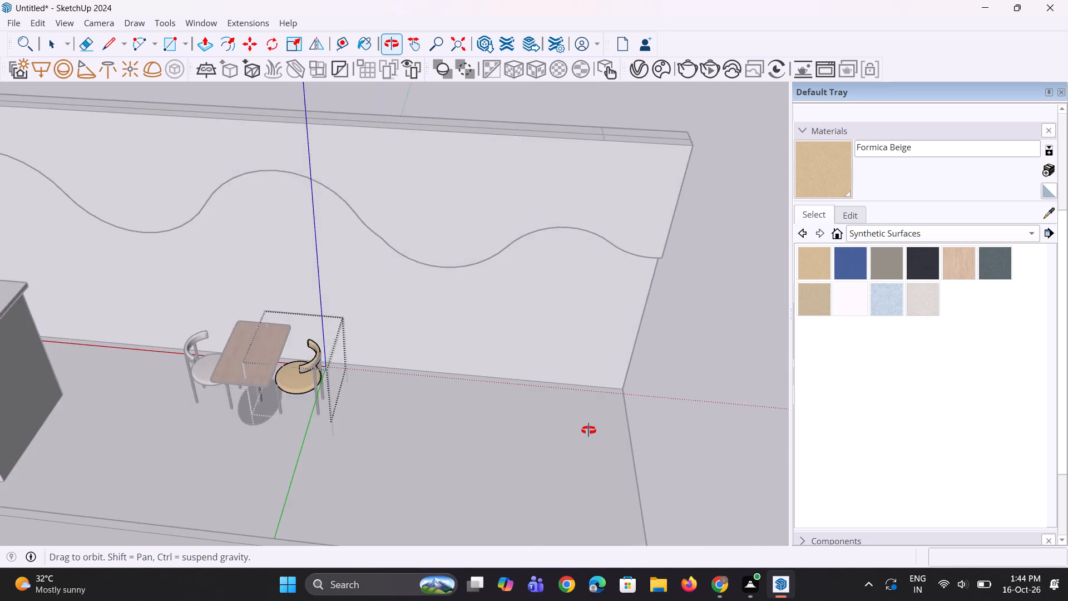
middle_click_drag(589, 430, 365, 408)
scroll(338, 358, "up", 3)
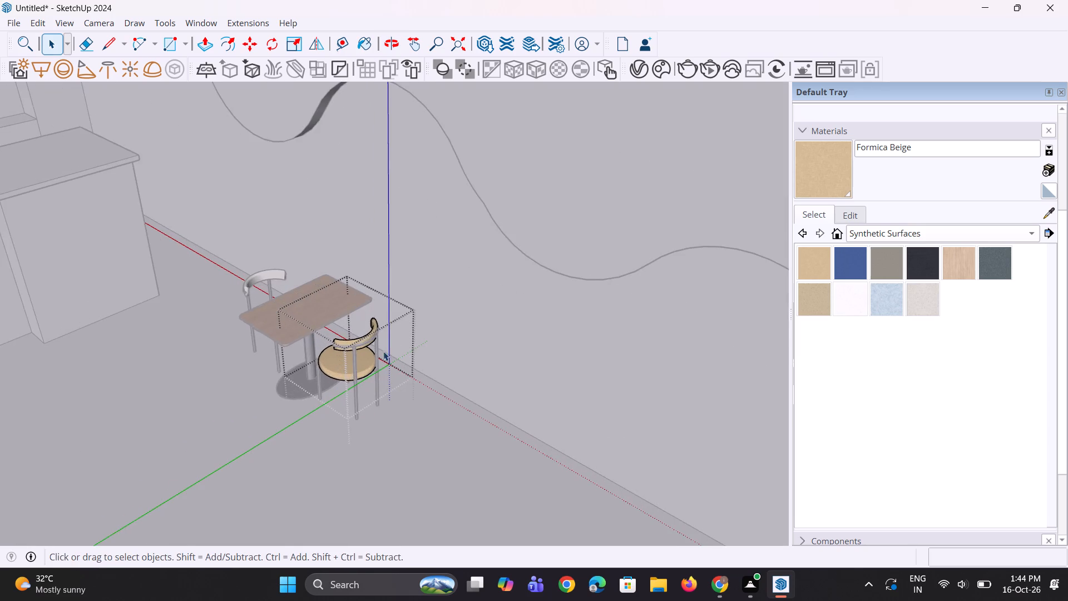
scroll(379, 354, "down", 5)
double_click(728, 171)
scroll(263, 331, "up", 3)
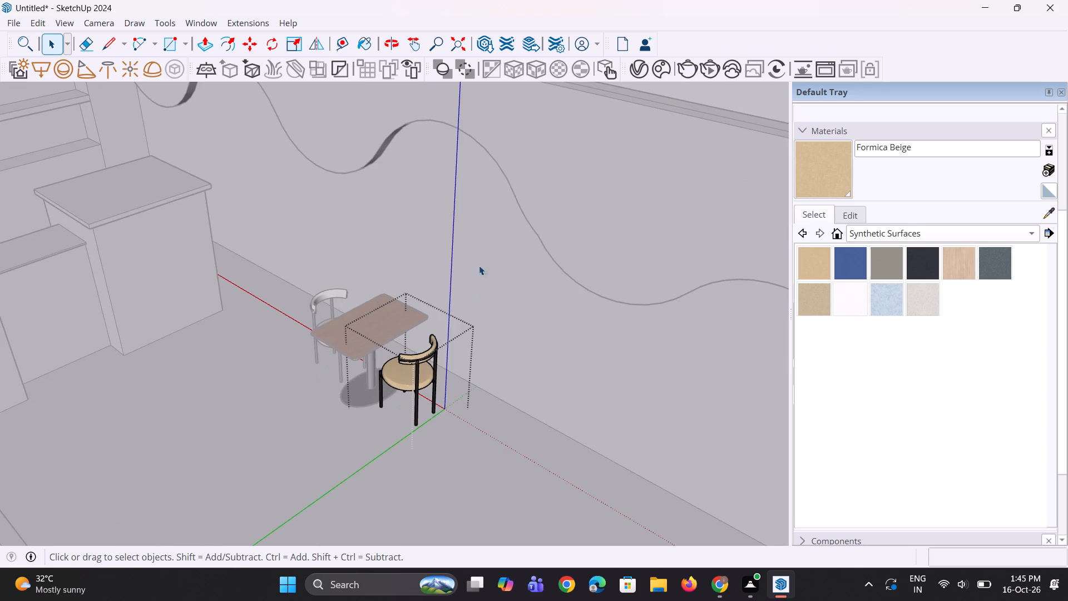
scroll(355, 307, "down", 4)
double_click(657, 163)
Open the counter-side chair down to its nested backrest group, paint the backrest Formica Beige, and exit the chair's groups.
scroll(341, 295, "up", 1)
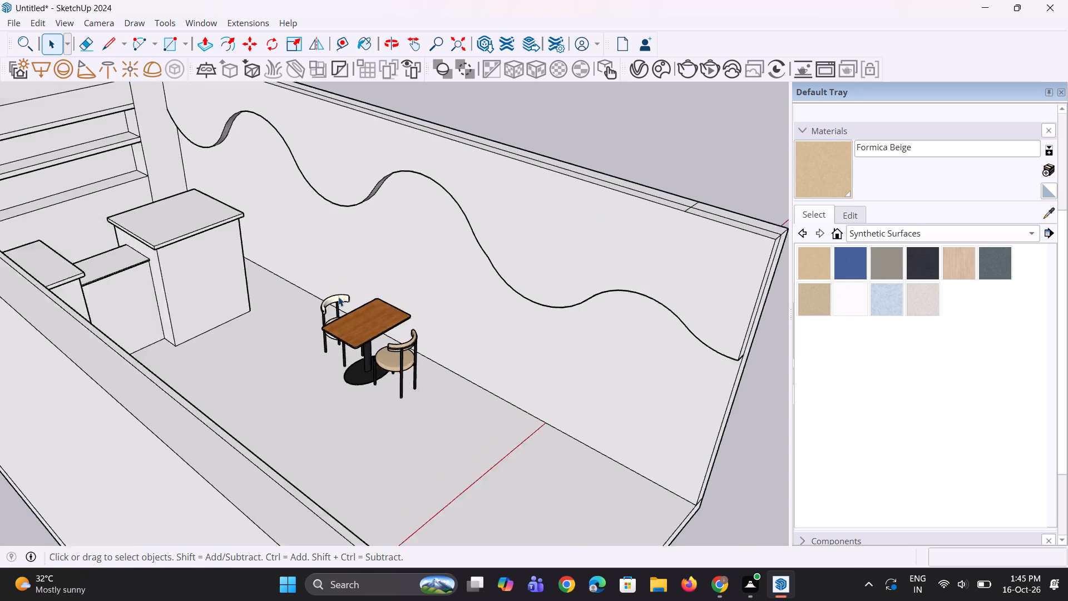
scroll(338, 297, "up", 6)
left_click(329, 335)
right_click(329, 335)
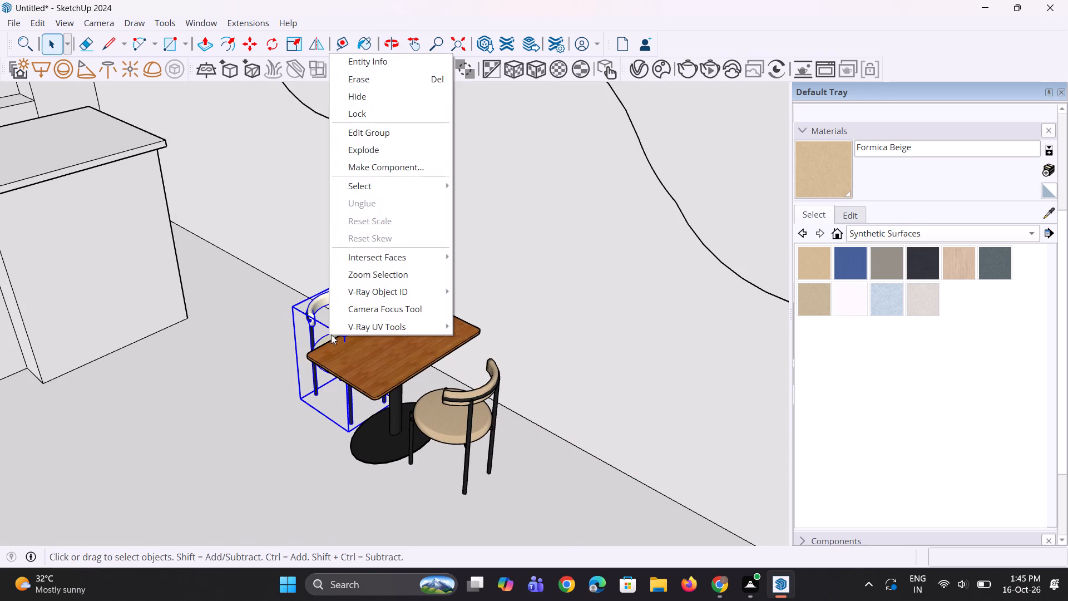
left_click(421, 133)
scroll(773, 279, "up", 1)
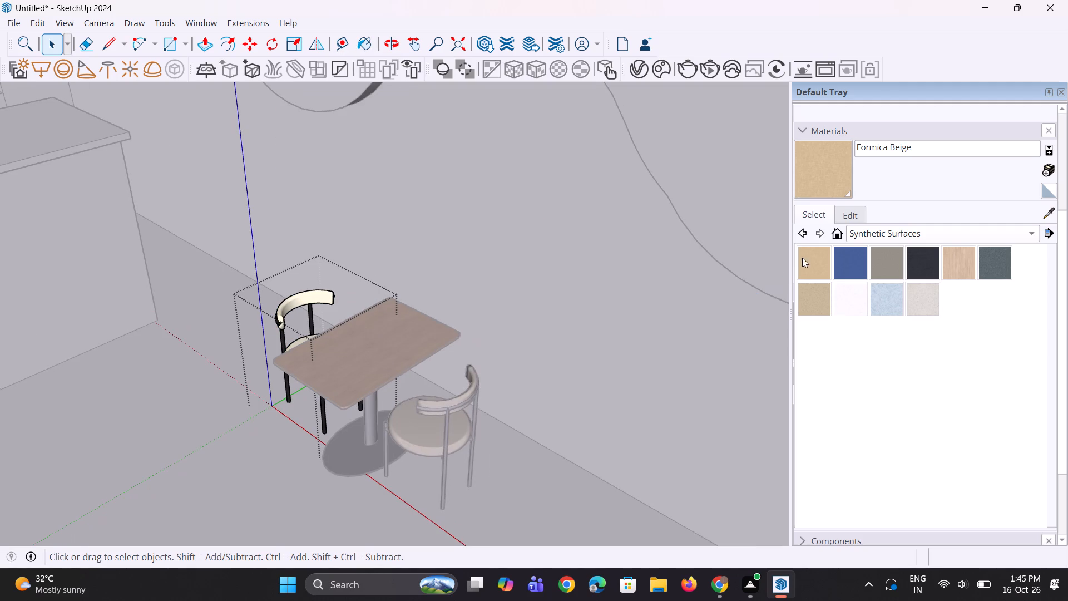
scroll(802, 258, "up", 1)
left_click(822, 270)
scroll(344, 288, "up", 5)
double_click(317, 298)
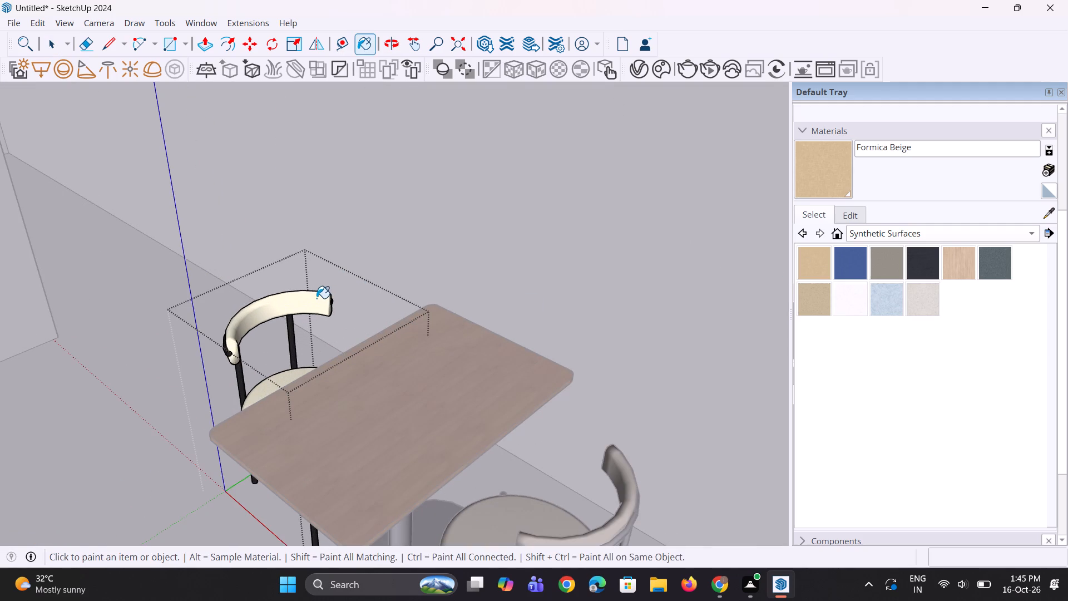
left_click(316, 299)
right_click(316, 299)
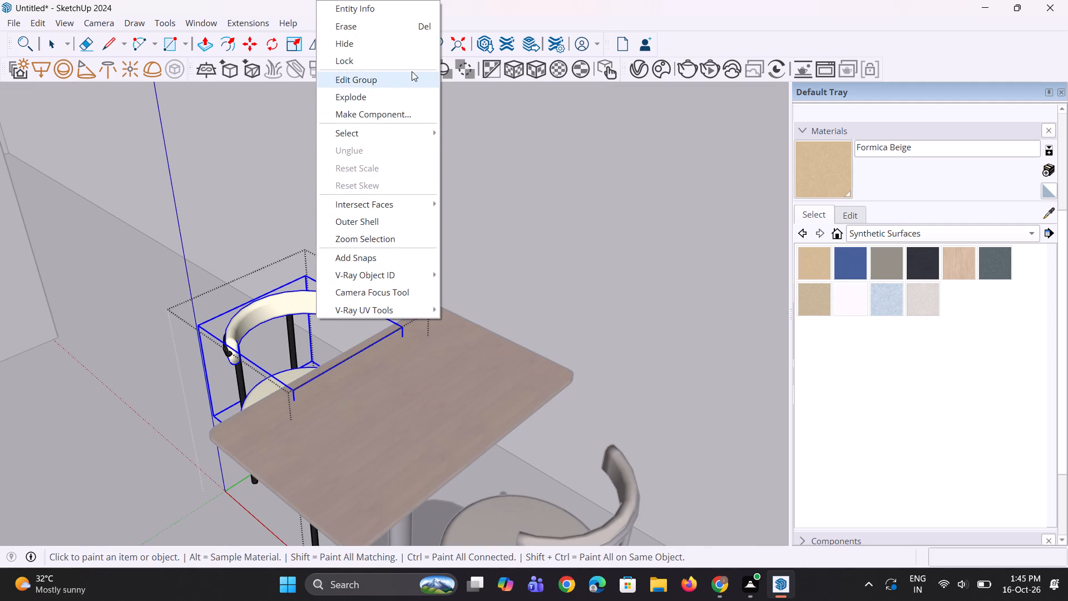
left_click(412, 71)
scroll(338, 280, "up", 3)
double_click(296, 317)
double_click(308, 312)
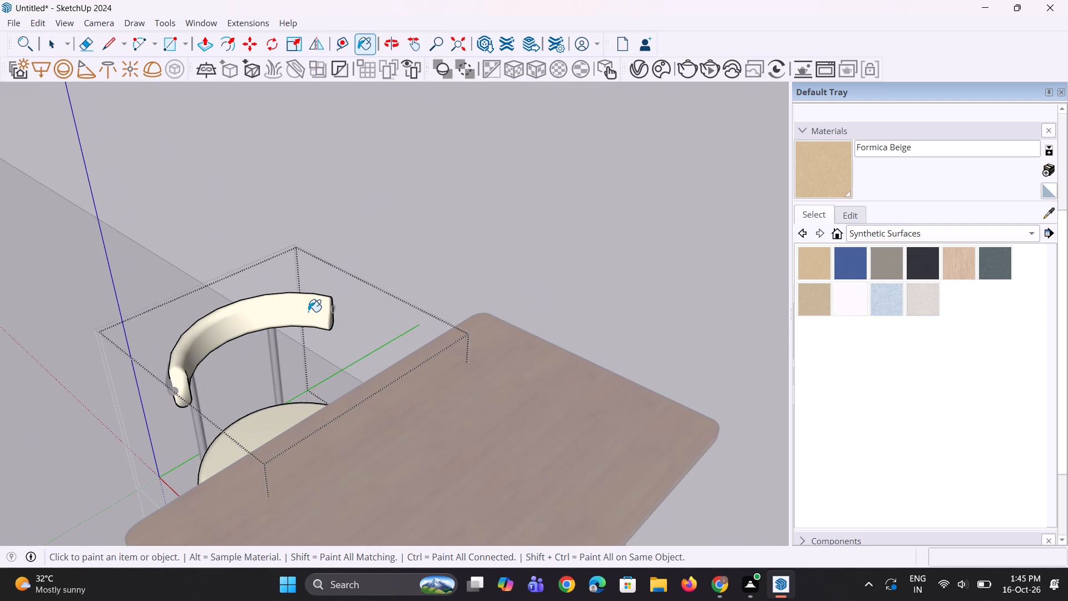
right_click(308, 312)
left_click(403, 82)
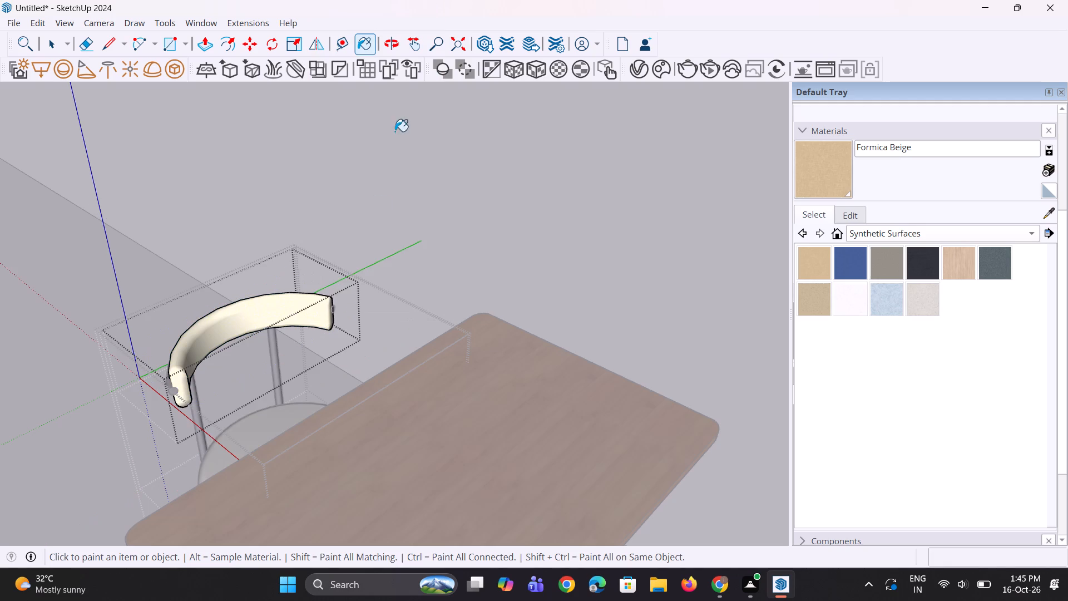
double_click(324, 313)
scroll(230, 361, "down", 5)
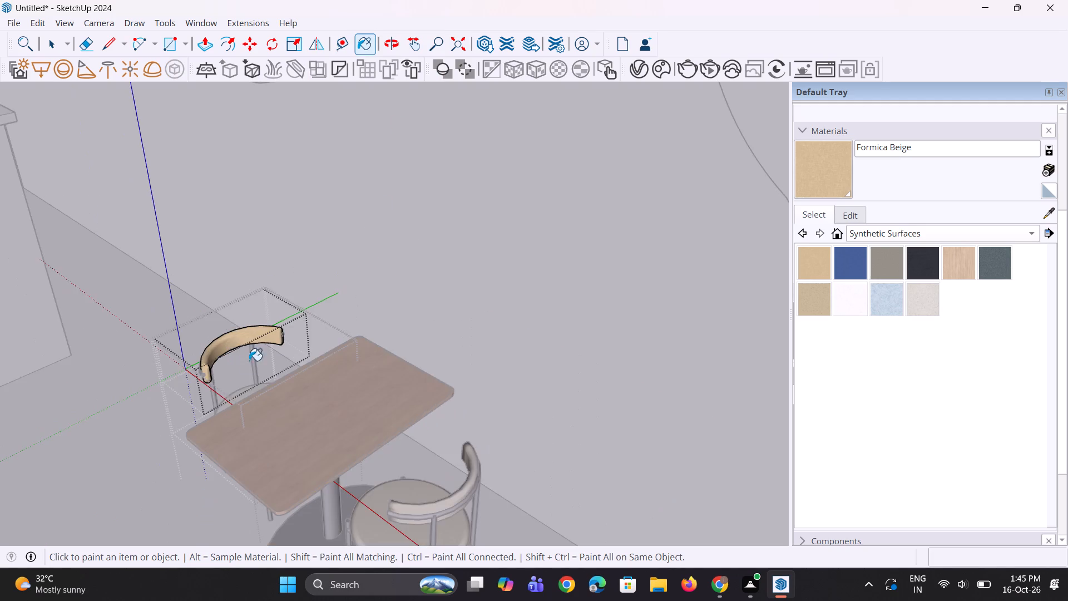
scroll(250, 354, "down", 4)
middle_click_drag(249, 354, 268, 388)
scroll(268, 388, "down", 1)
scroll(259, 388, "up", 3)
key("space")
key("space")
middle_click_drag(65, 447, 86, 449)
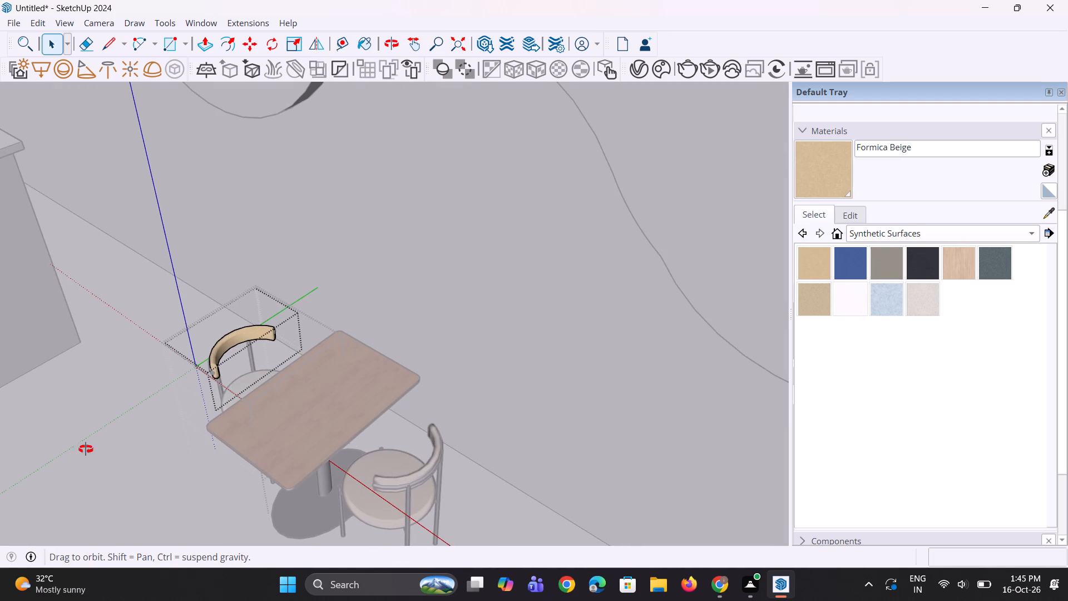
middle_click_drag(86, 449, 228, 399)
scroll(251, 395, "down", 9)
left_click(392, 452)
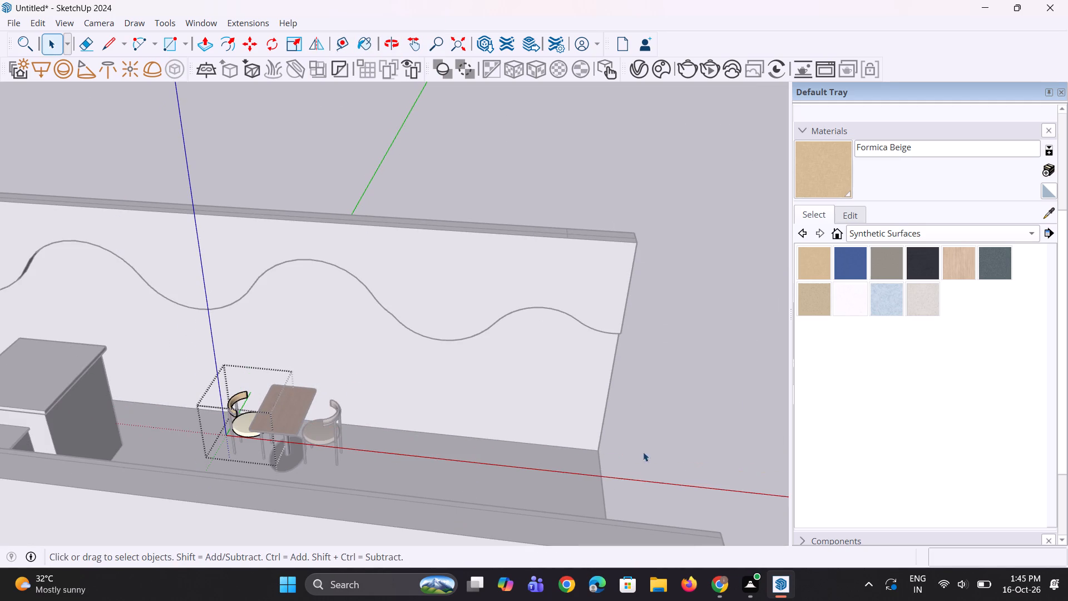
triple_click(693, 452)
left_click(693, 452)
Reopen the counter-side chair's nested group and paint its seat with Formica Beige to match the backrest.
scroll(245, 445, "up", 4)
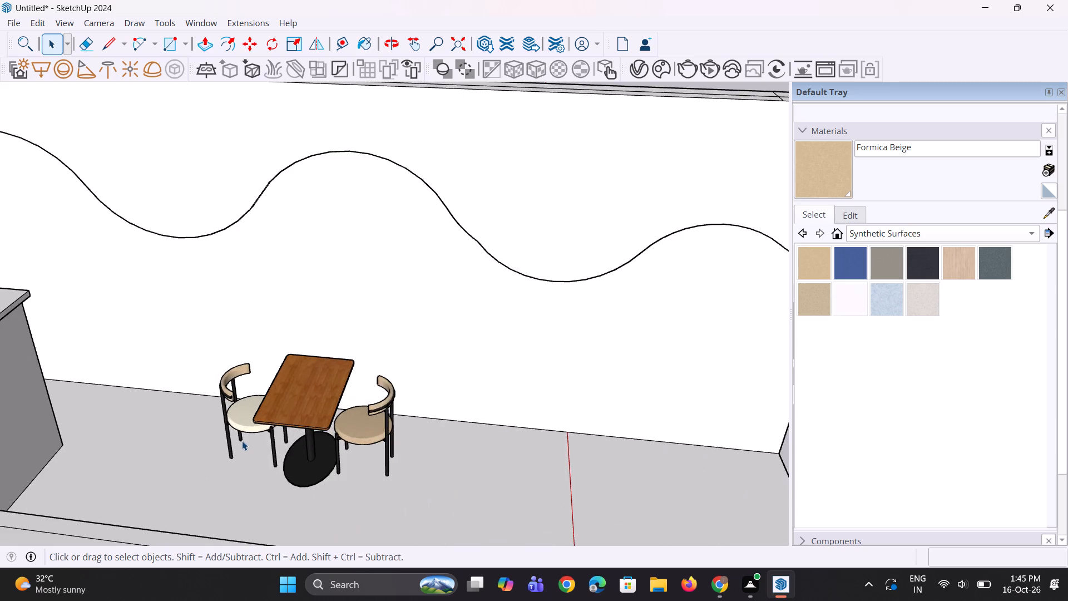
scroll(242, 441, "up", 3)
left_click(248, 423)
right_click(248, 423)
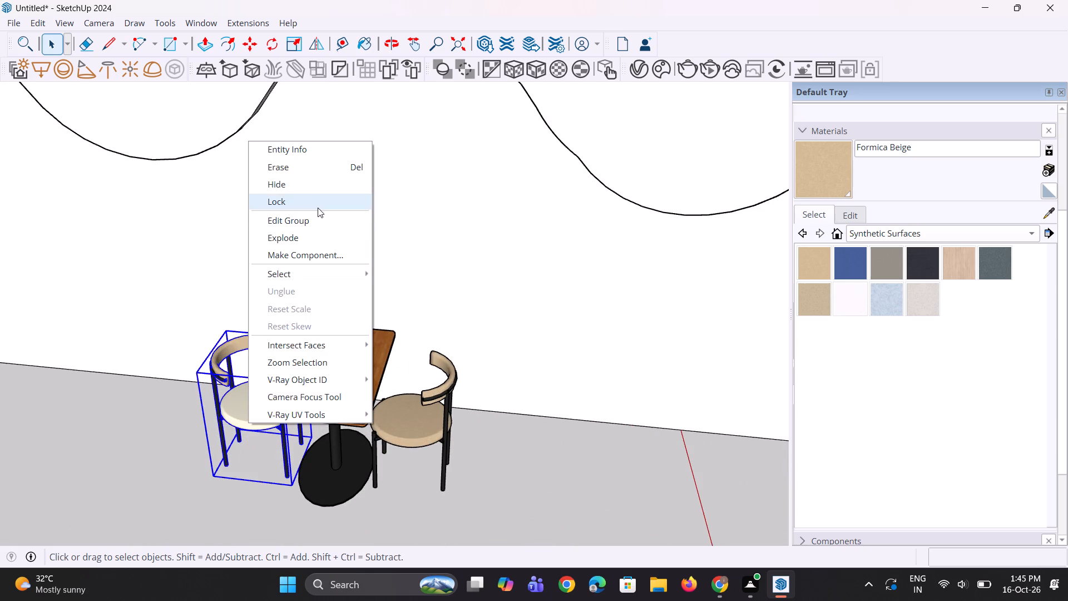
left_click(318, 217)
scroll(265, 386, "up", 6)
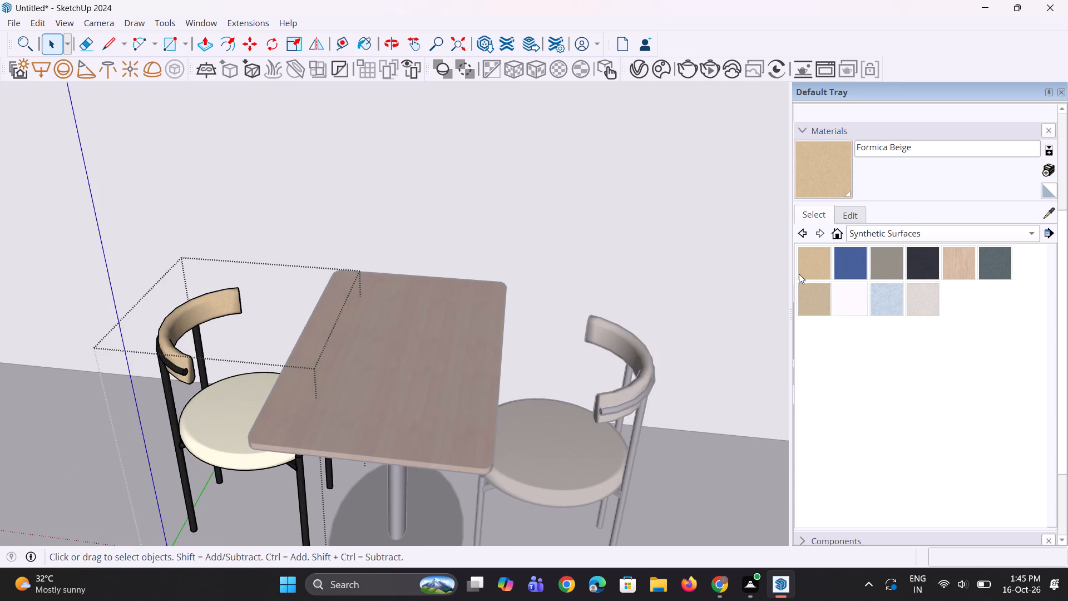
left_click(819, 274)
scroll(357, 444, "up", 3)
left_click(189, 429)
right_click(189, 429)
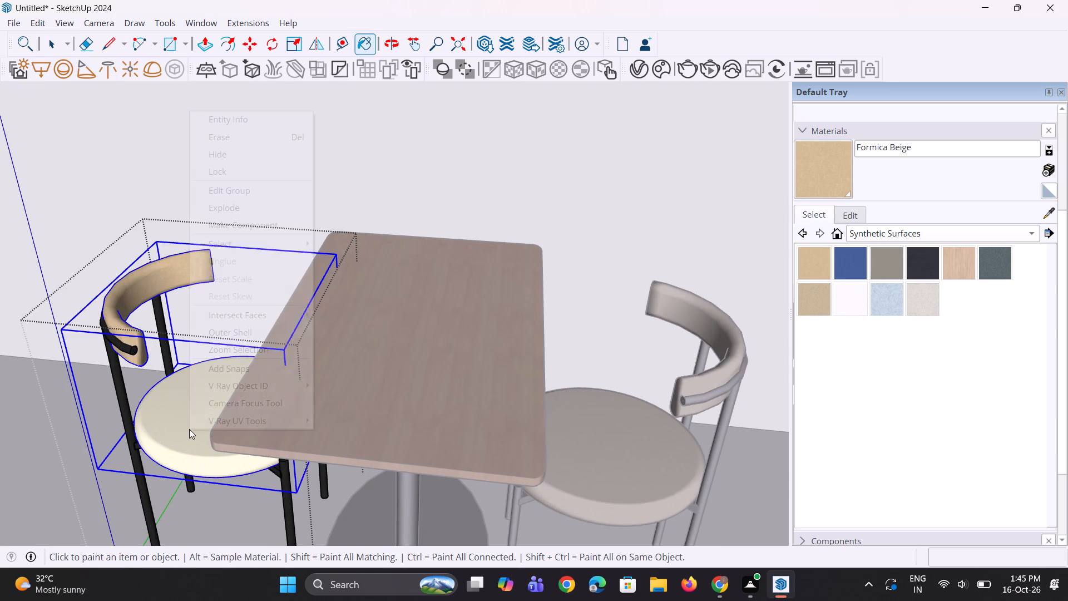
left_click(259, 191)
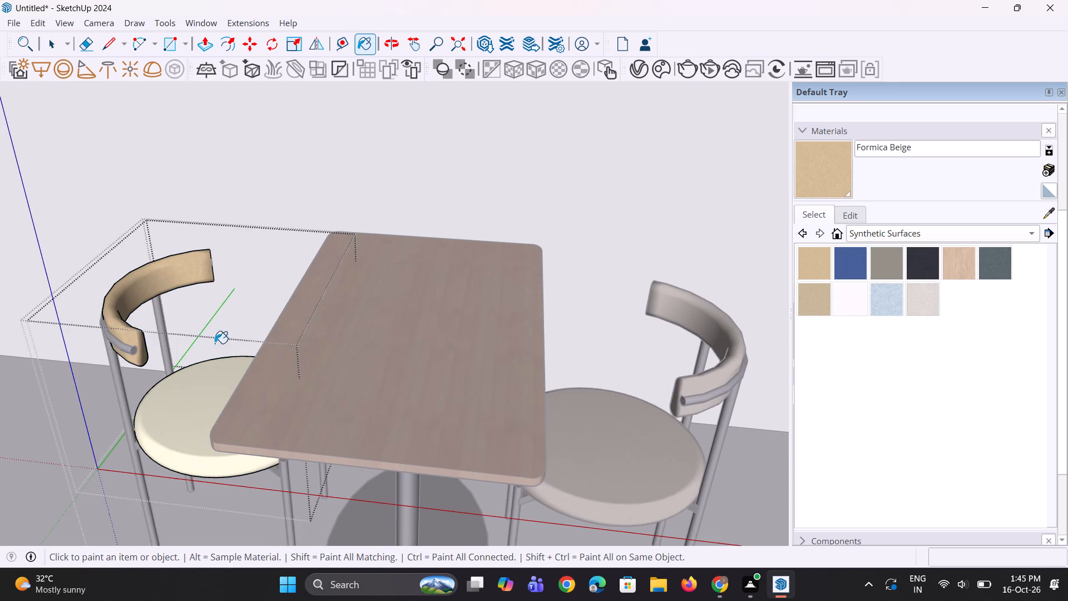
scroll(182, 400, "up", 3)
double_click(182, 411)
scroll(179, 415, "down", 17)
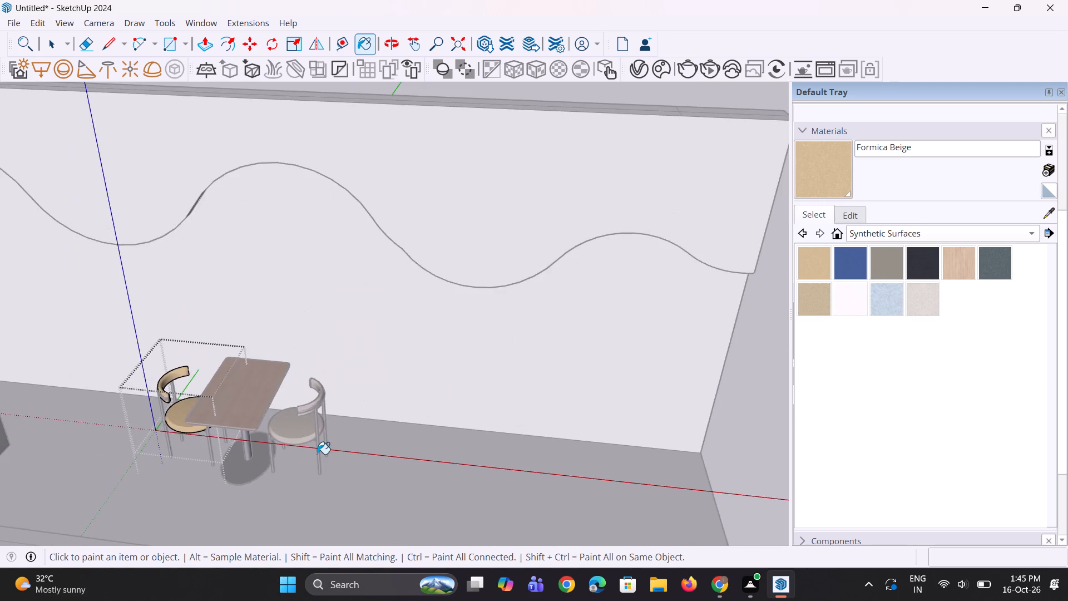
middle_click_drag(317, 454, 269, 426)
scroll(286, 427, "down", 11)
key("space")
key("space")
triple_click(669, 445)
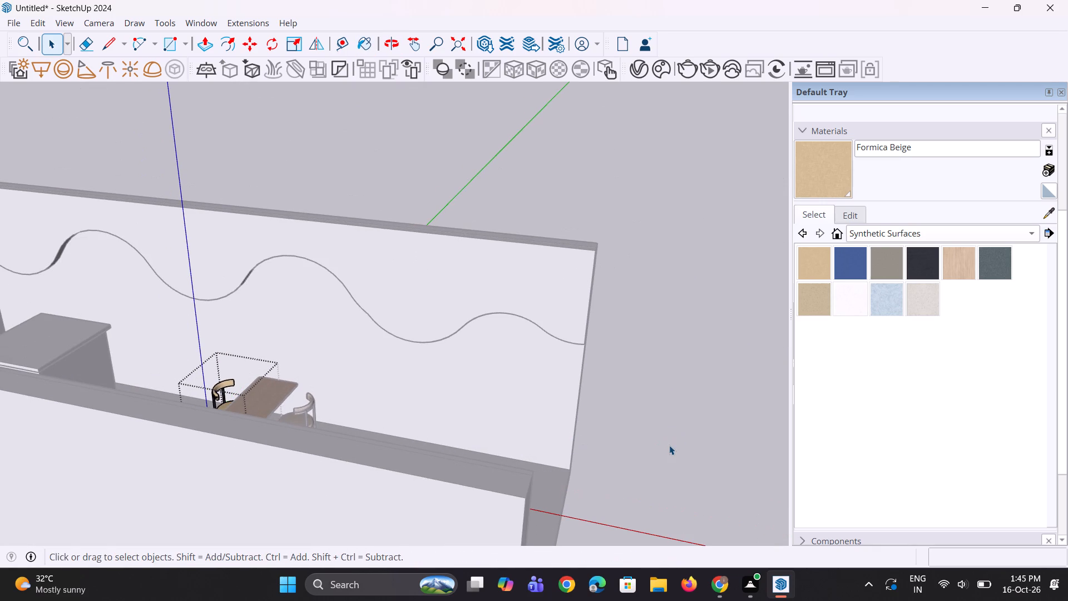
scroll(624, 437, "down", 4)
scroll(719, 431, "up", 3)
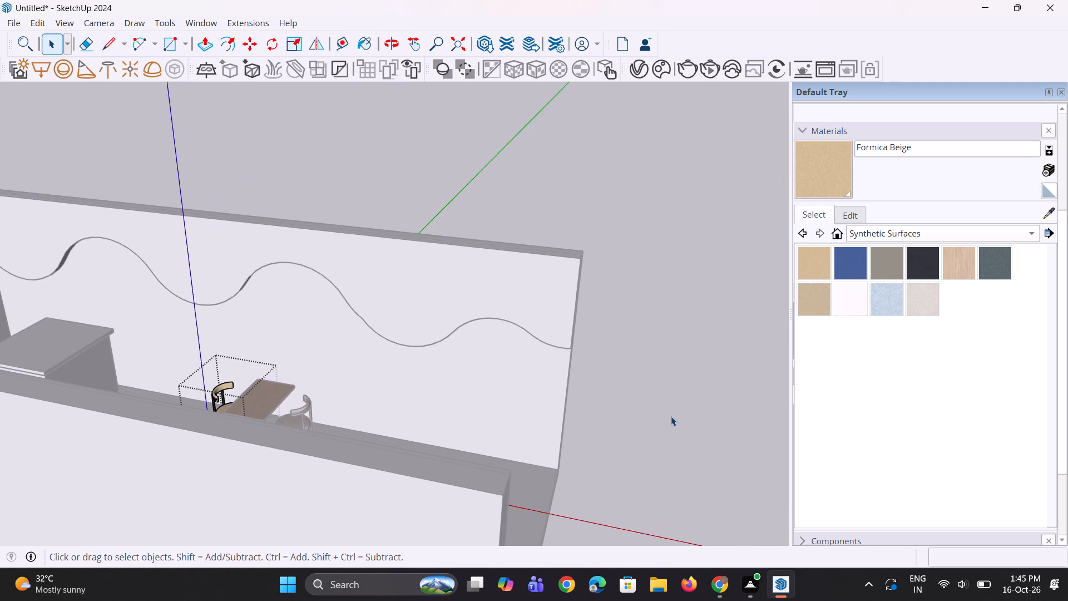
Widen the chair farther from the counters along the green axis, scaling one side by about 1.23 and the opposite side by 1.10.
triple_click(671, 416)
middle_click_drag(473, 417, 321, 430)
scroll(392, 433, "up", 1)
scroll(355, 395, "up", 3)
left_click(379, 402)
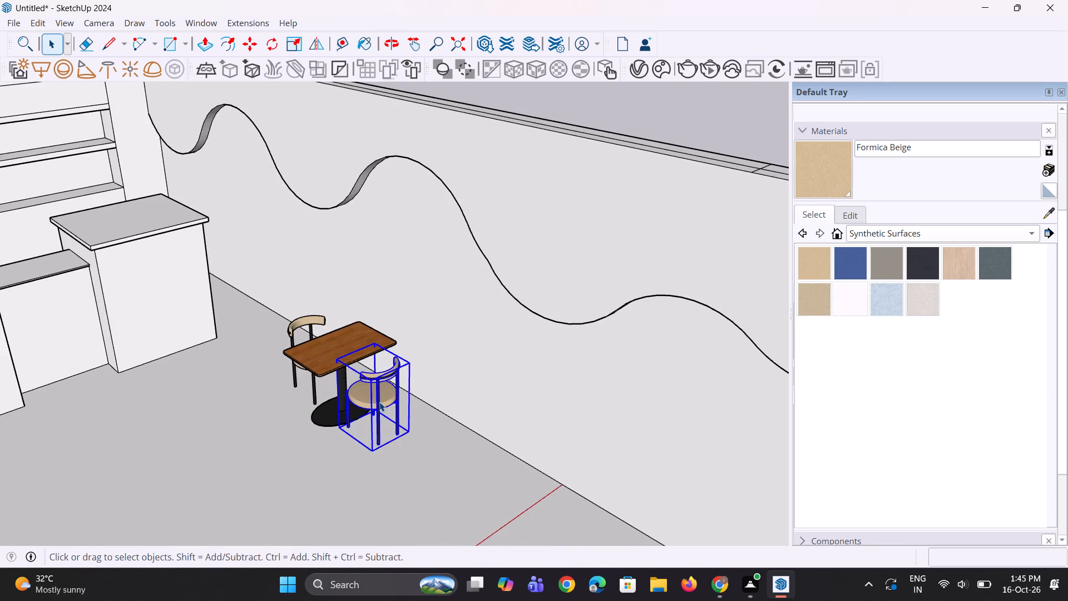
scroll(403, 367, "up", 6)
key("s")
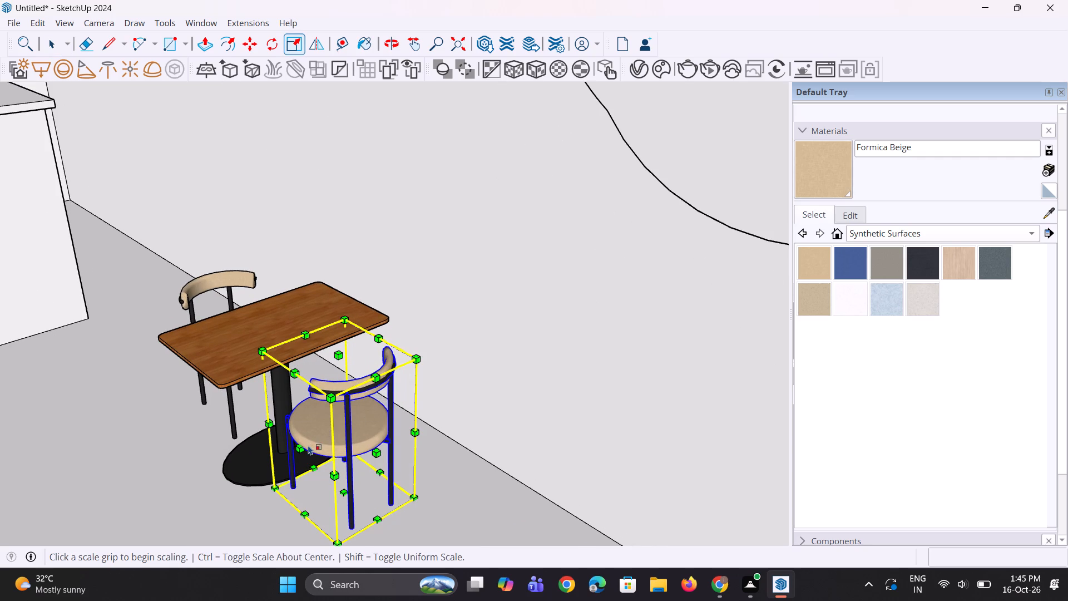
left_click(303, 447)
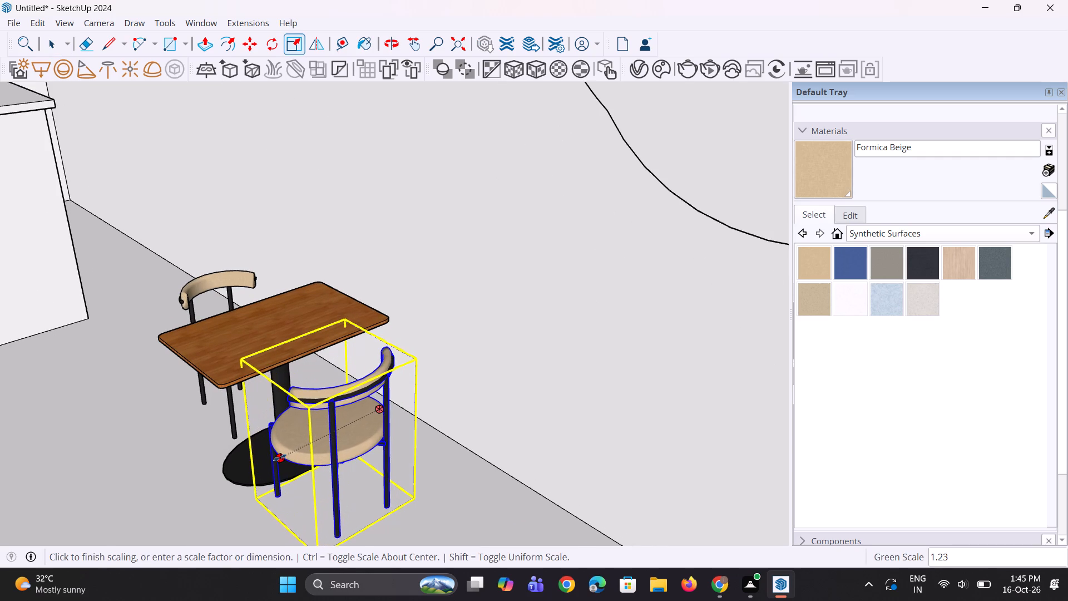
left_click(280, 457)
middle_click_drag(359, 446, 259, 422)
scroll(353, 412, "up", 3)
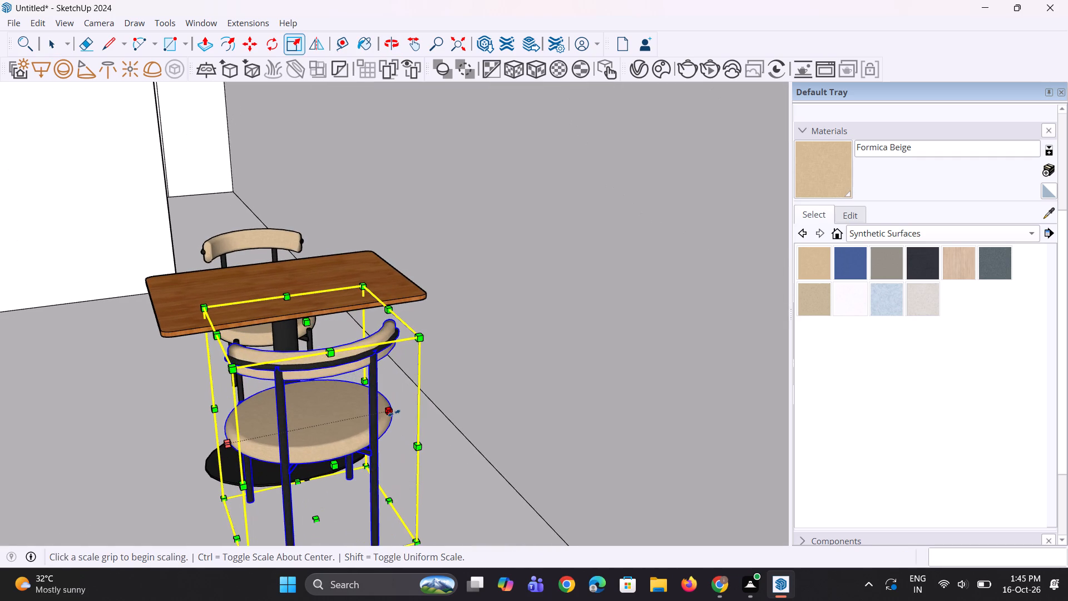
left_click(394, 413)
left_click(404, 413)
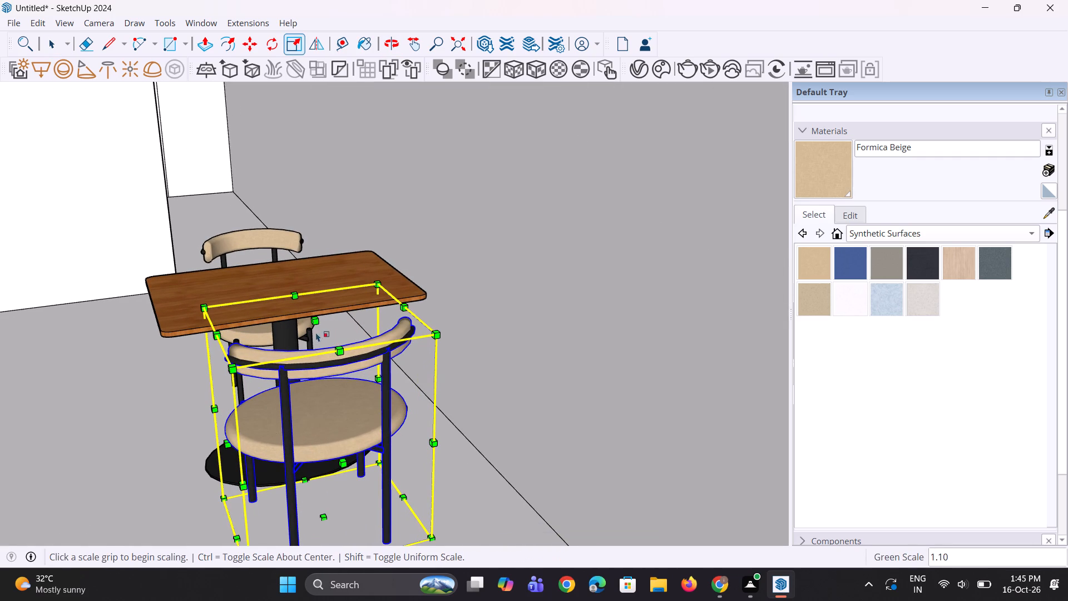
Make the same chair taller by scaling it 1.06 along the blue axis.
left_click(319, 321)
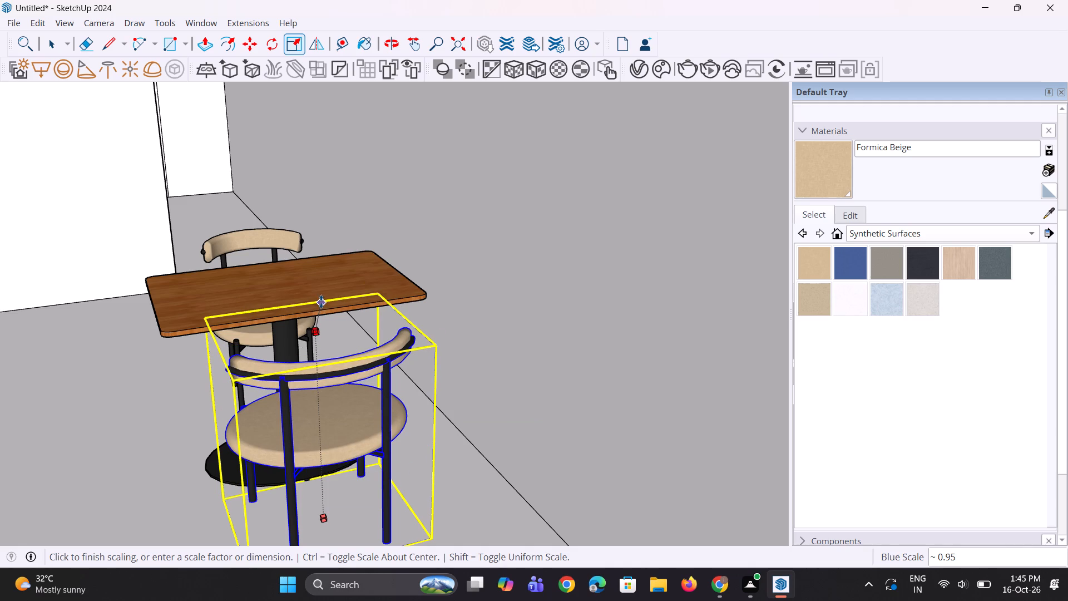
key("Escape")
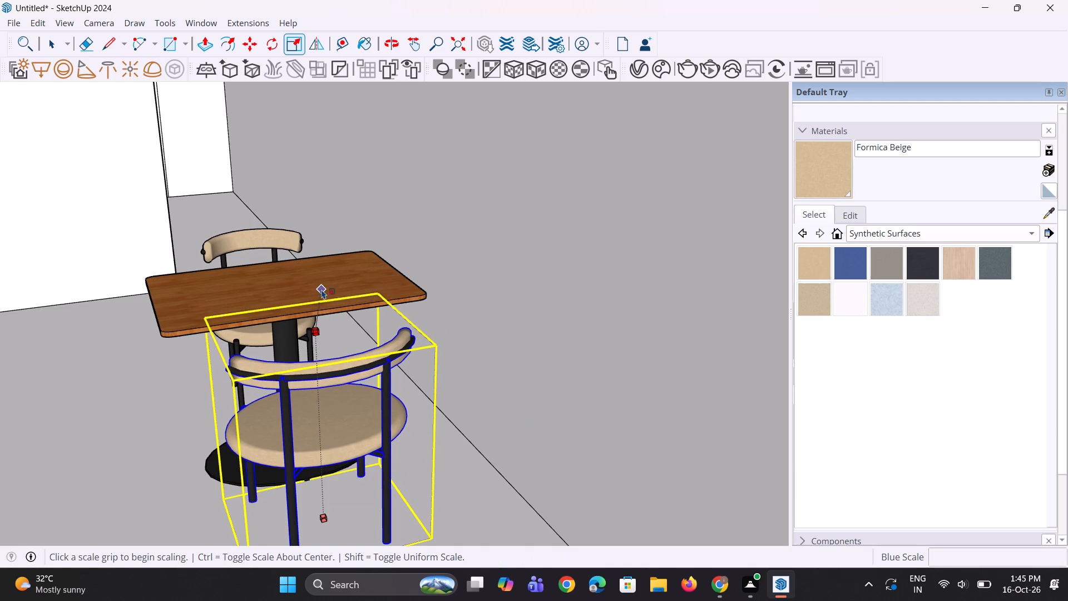
middle_click_drag(344, 412, 622, 405)
scroll(488, 328, "up", 2)
left_click(529, 298)
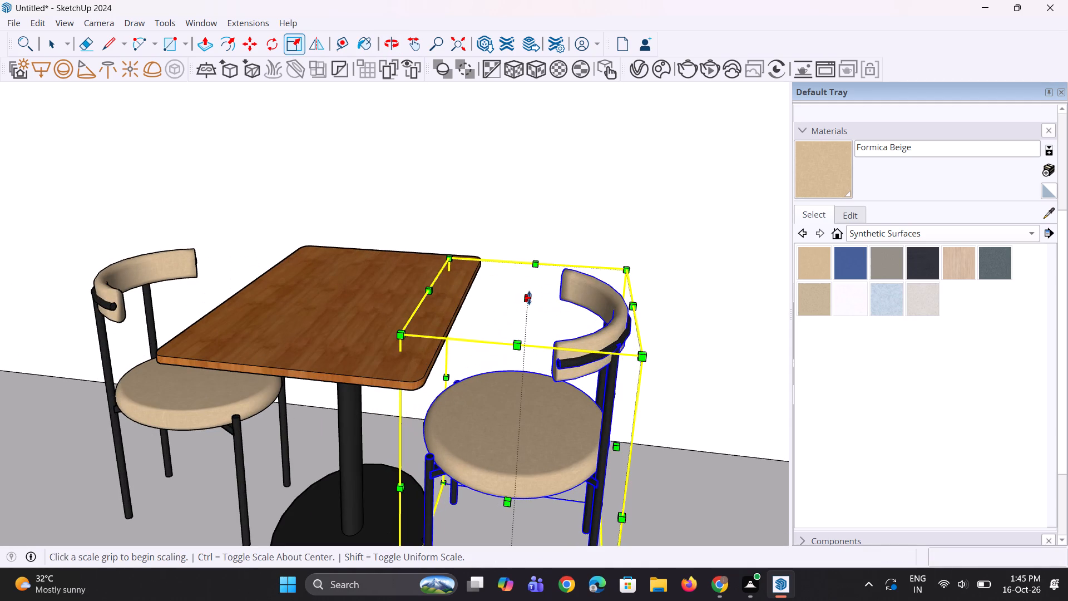
left_click(532, 280)
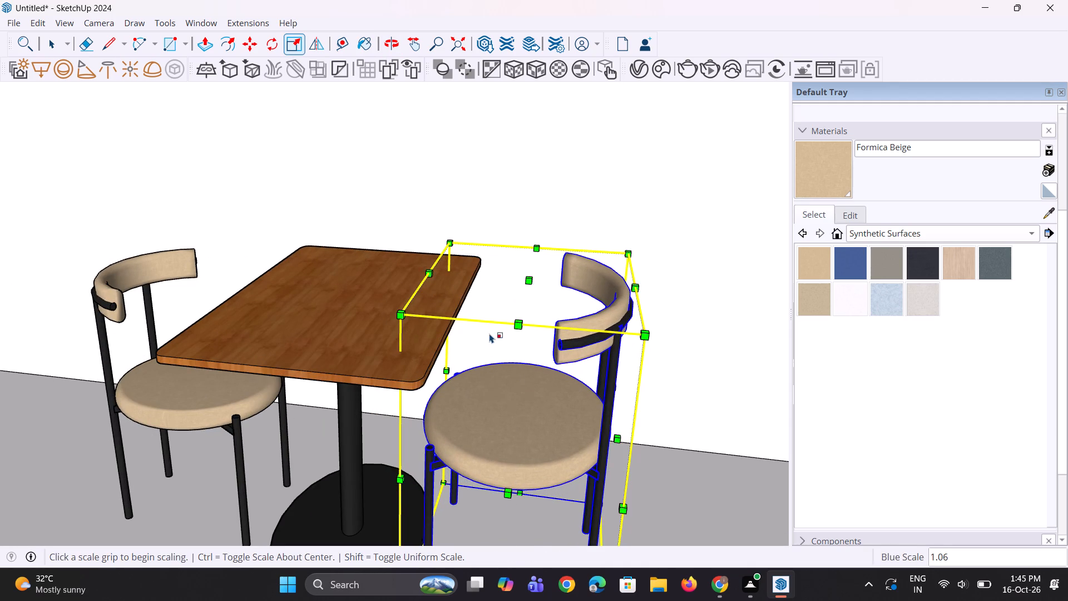
scroll(489, 339, "down", 3)
middle_click_drag(519, 360, 310, 393)
key("space")
key("space")
key("space")
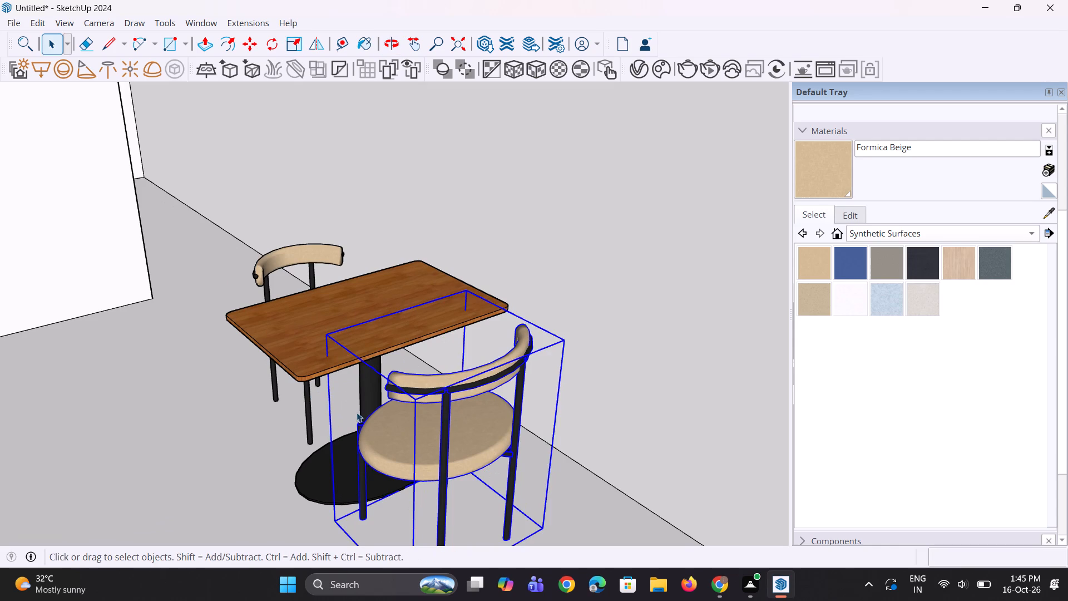
Widen the counter-side chair from one side by scaling it about 1.18 along the green axis.
scroll(358, 412, "down", 5)
scroll(289, 382, "up", 7)
middle_click_drag(305, 386, 422, 346)
left_click(422, 346)
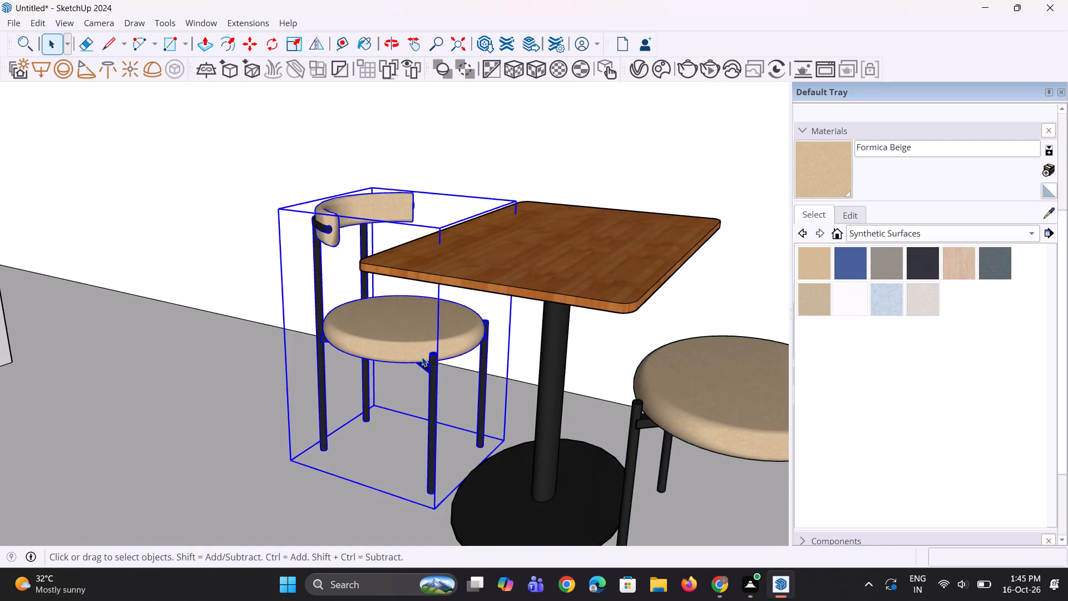
scroll(422, 357, "up", 2)
key("s")
left_click(345, 360)
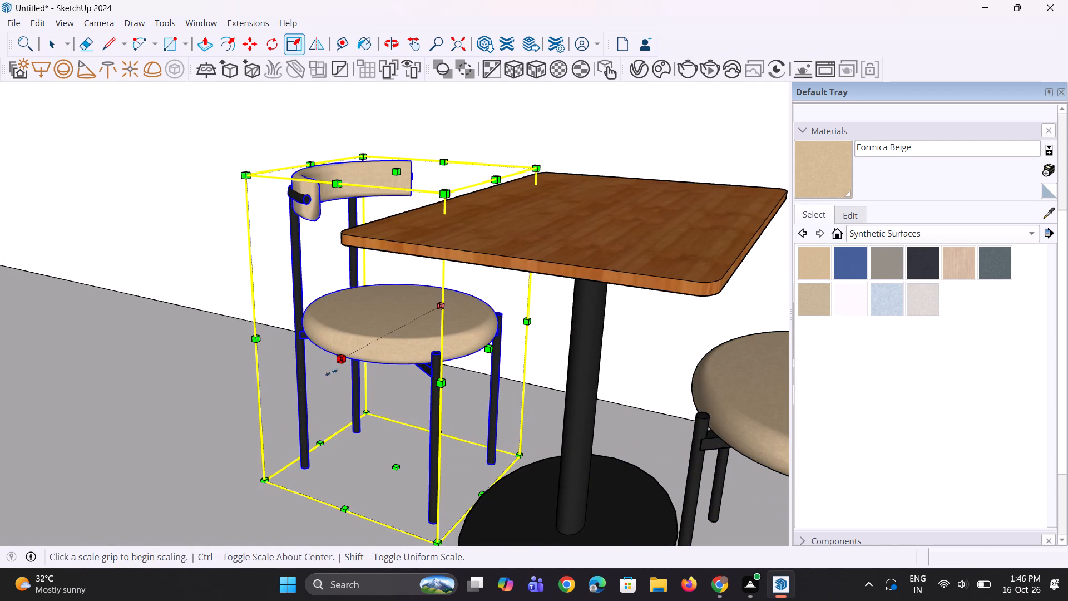
scroll(320, 382, "down", 4)
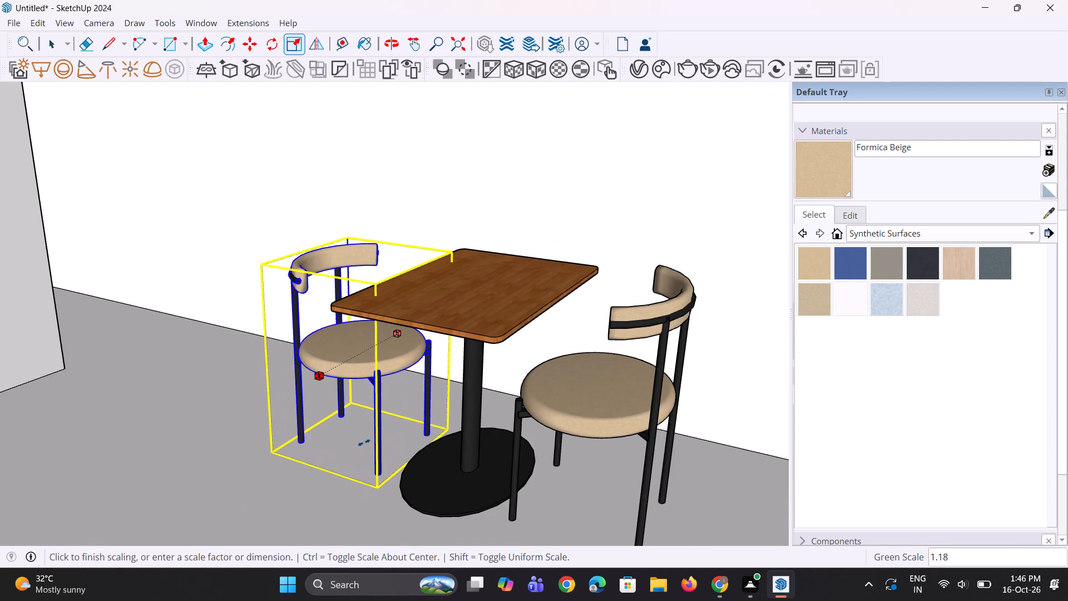
left_click(361, 444)
Widen the counter-side chair slightly toward the wavy wall, scaling it about 1.02 along the green axis.
middle_click_drag(400, 420, 355, 504)
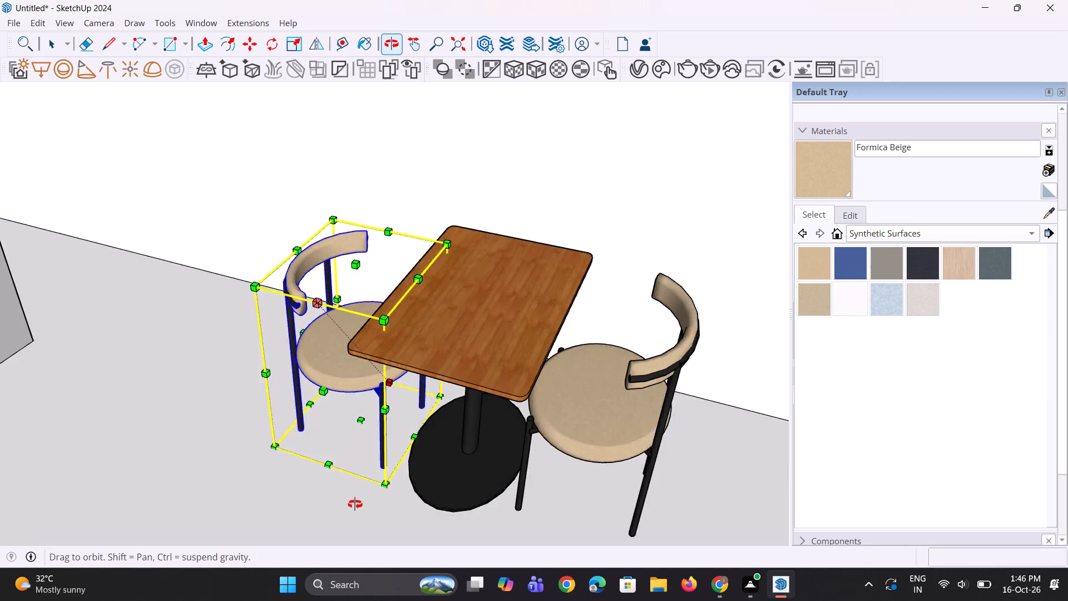
middle_click_drag(355, 504, 0, 391)
scroll(503, 446, "down", 5)
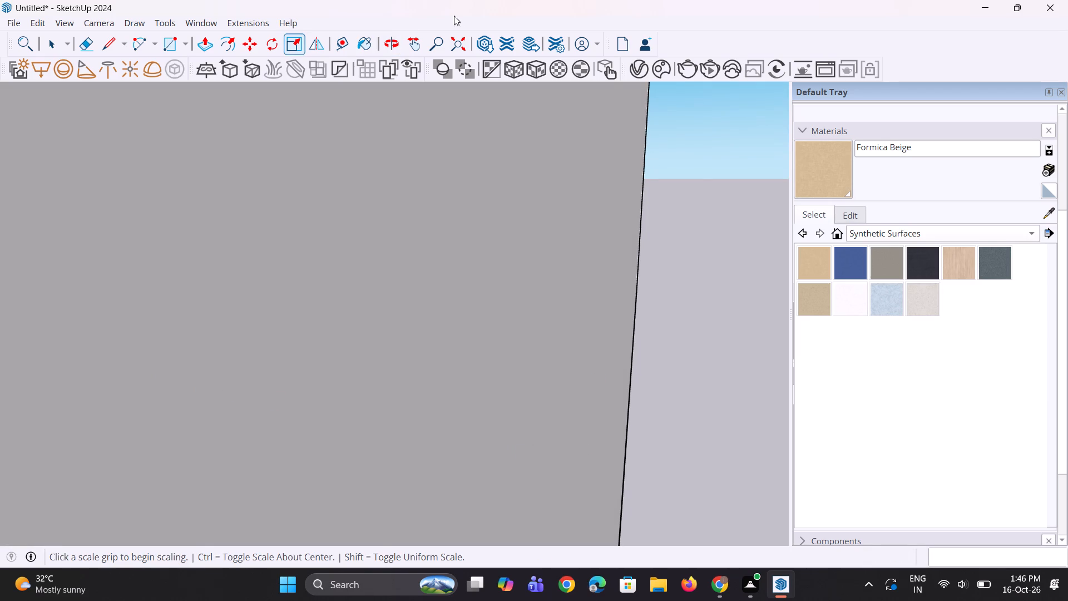
left_click(459, 46)
middle_click_drag(583, 333, 606, 404)
scroll(613, 333, "up", 7)
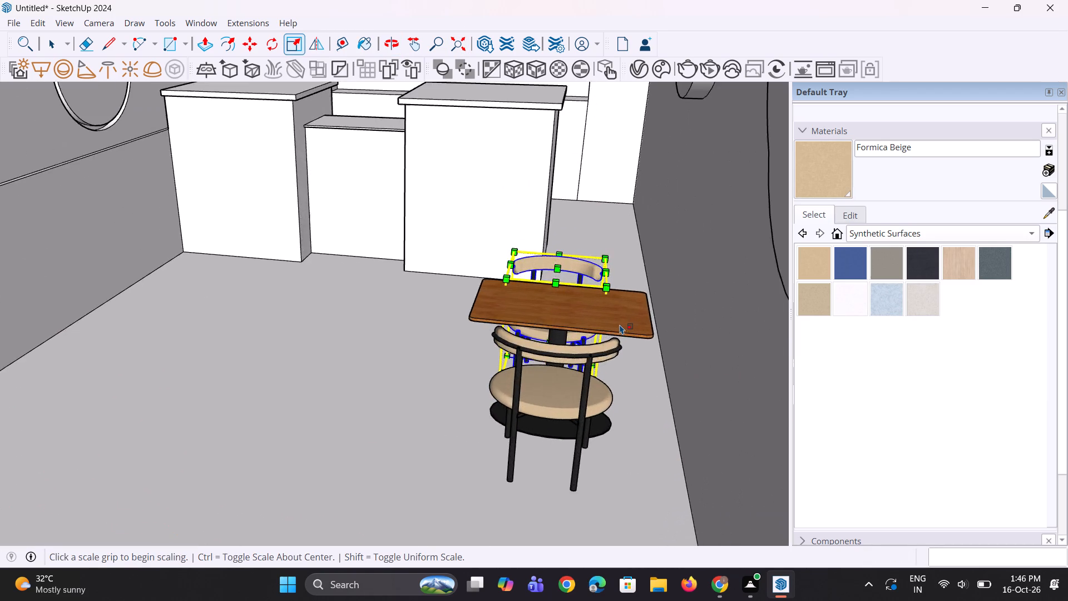
scroll(620, 324, "up", 8)
middle_click_drag(620, 324, 611, 284)
scroll(604, 346, "up", 4)
middle_click_drag(605, 357, 601, 324)
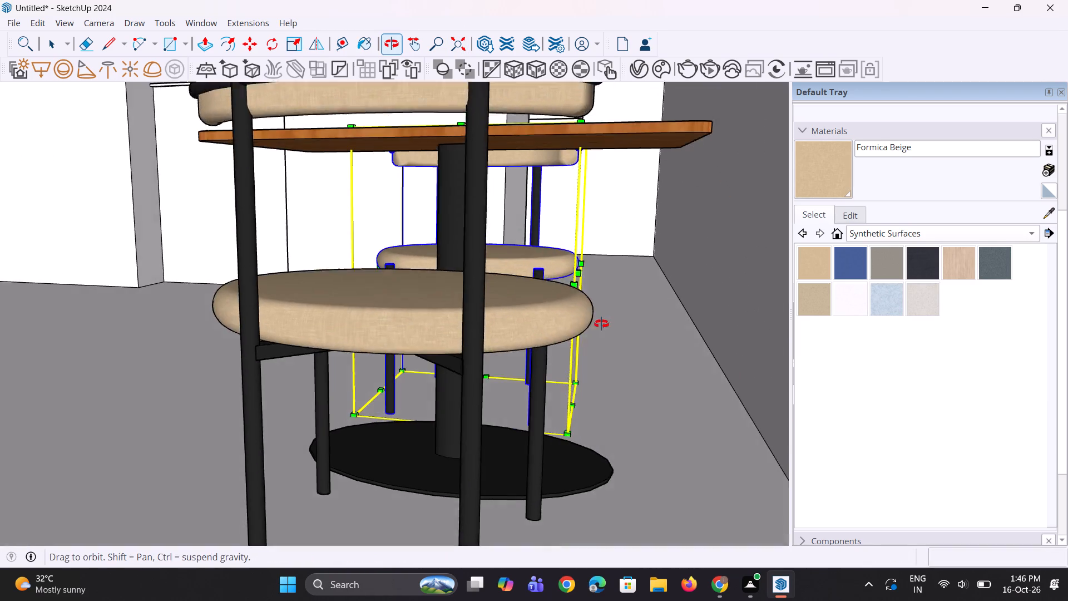
middle_click_drag(601, 324, 599, 330)
left_click(576, 275)
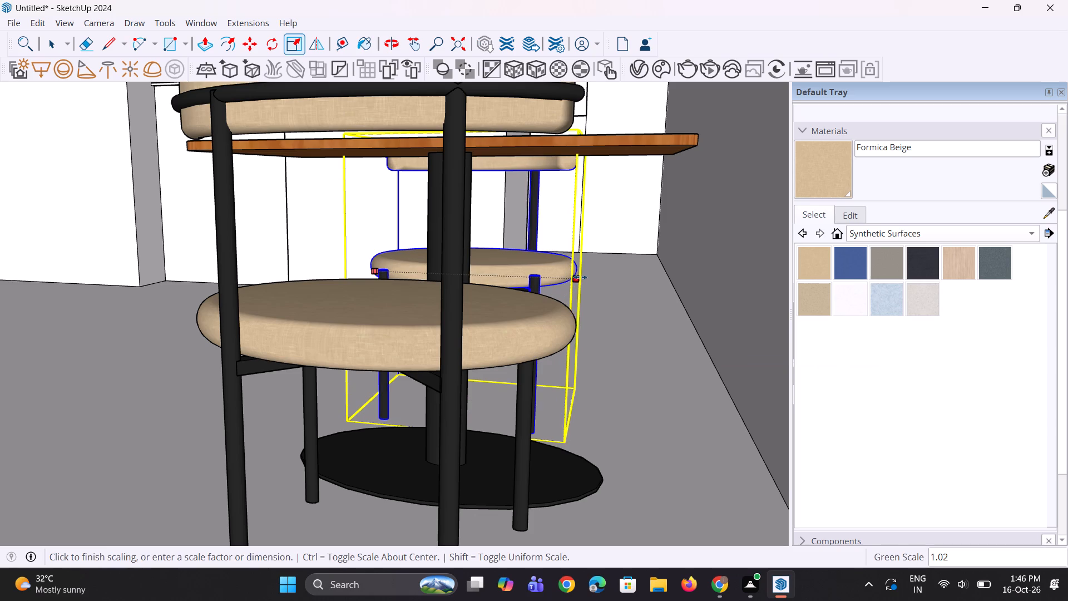
left_click(589, 281)
Widen the counter-side chair slightly on the side away from the wavy wall, scaling it about 1.02 along the green axis.
scroll(470, 329, "down", 4)
middle_click_drag(372, 348, 470, 367)
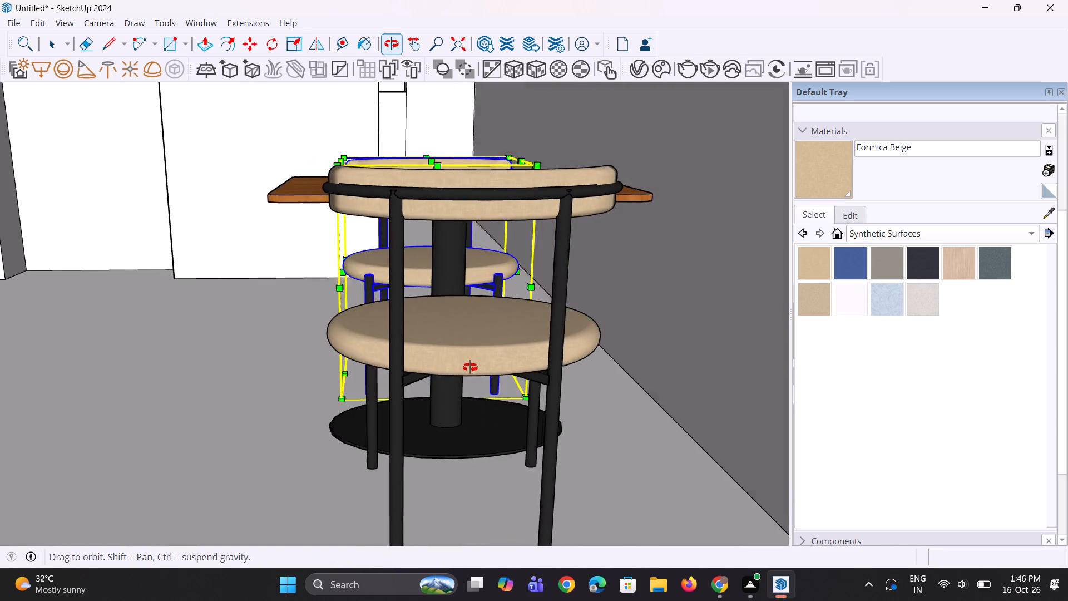
middle_click_drag(470, 367, 547, 428)
scroll(320, 282, "up", 2)
left_click(295, 247)
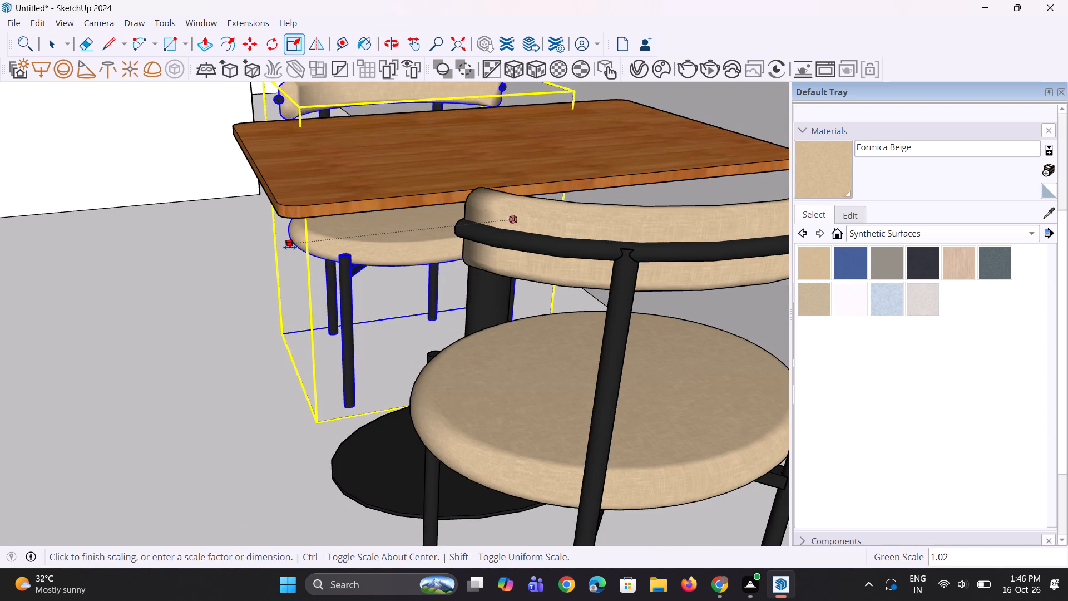
left_click(288, 248)
Make the counter-side chair taller by scaling it about 1.14 along the blue axis, and deselect it.
scroll(413, 351, "down", 9)
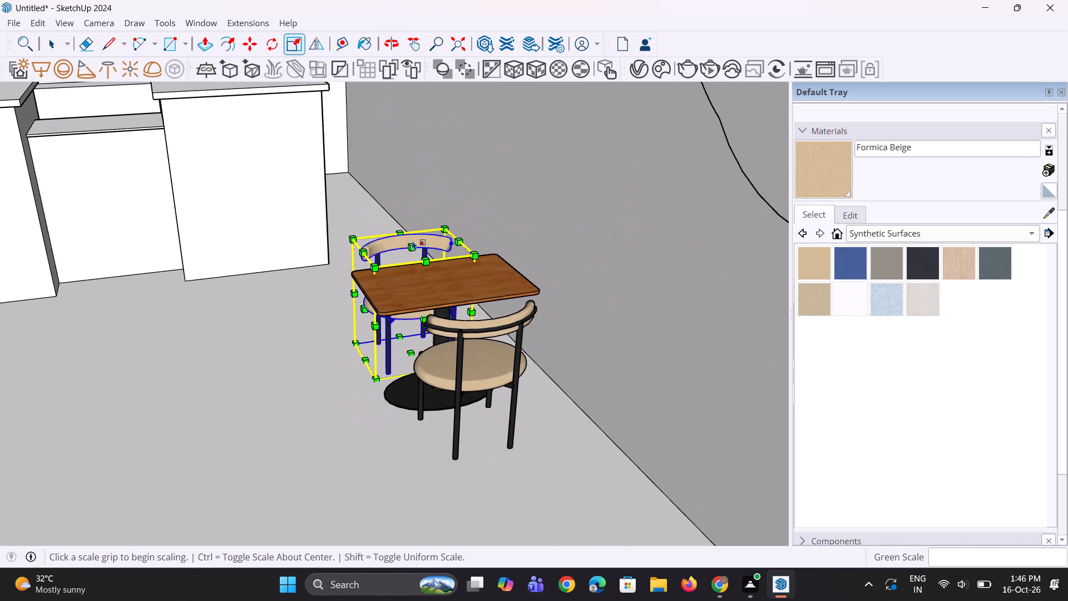
left_click(412, 240)
left_click(412, 245)
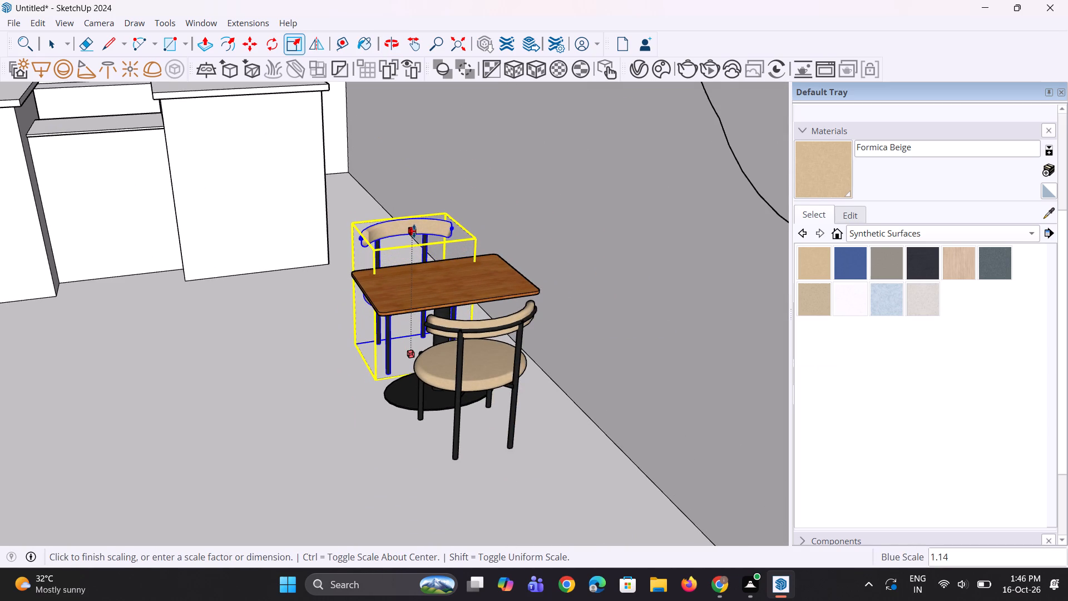
left_click(417, 226)
scroll(419, 336, "down", 2)
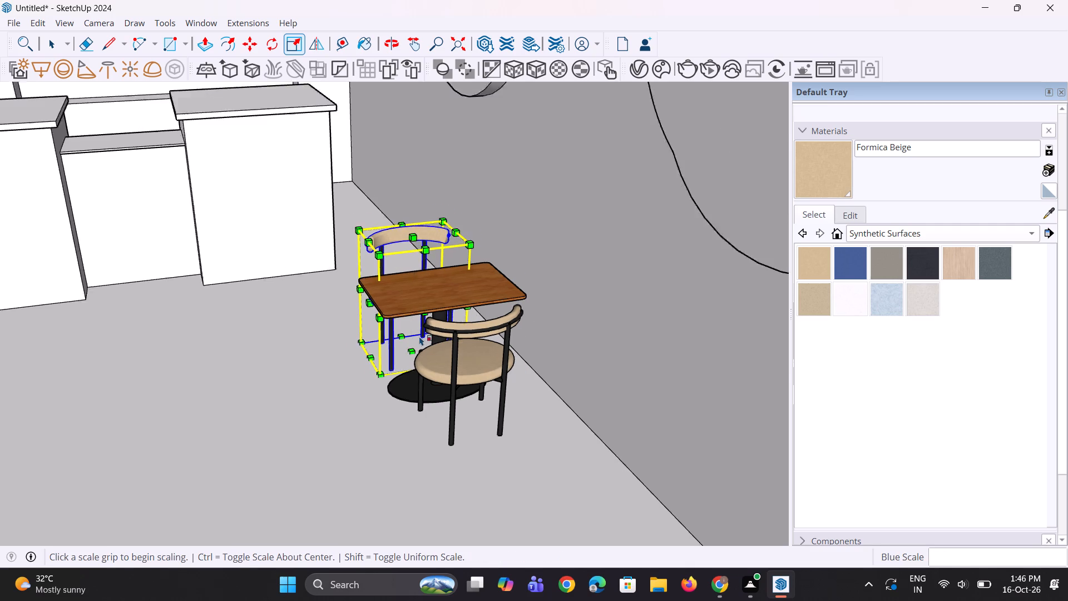
scroll(419, 336, "down", 8)
middle_click_drag(442, 344, 506, 319)
key("space")
key("space")
double_click(700, 384)
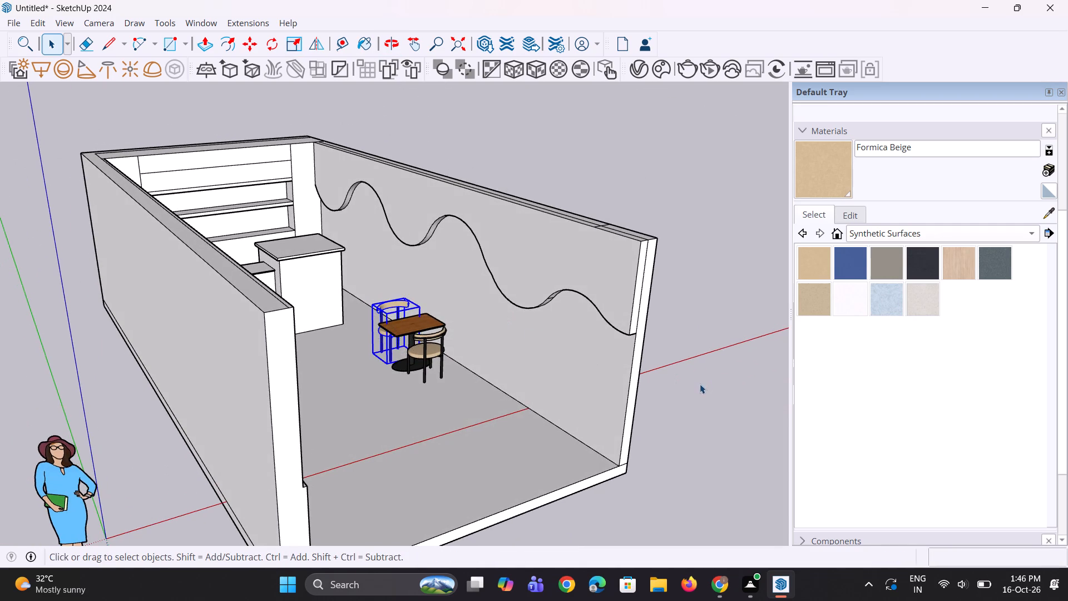
Raise the height of the chair farther from the counters by scaling it 1.07 along the blue axis, and deselect it.
scroll(400, 327, "up", 4)
left_click(442, 357)
scroll(441, 347, "up", 5)
key("s")
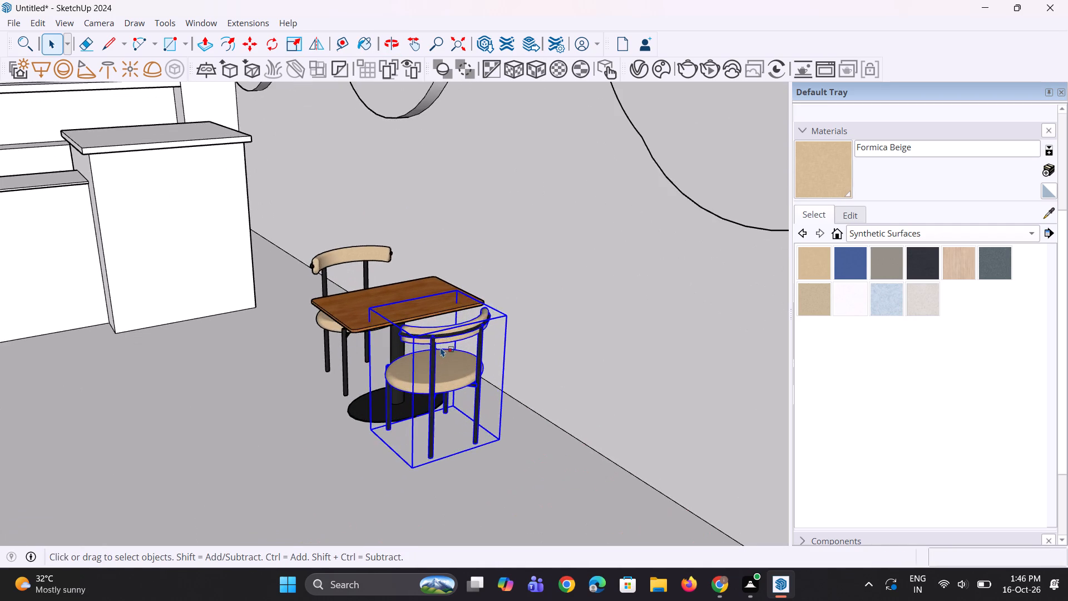
scroll(441, 347, "up", 3)
left_click(438, 298)
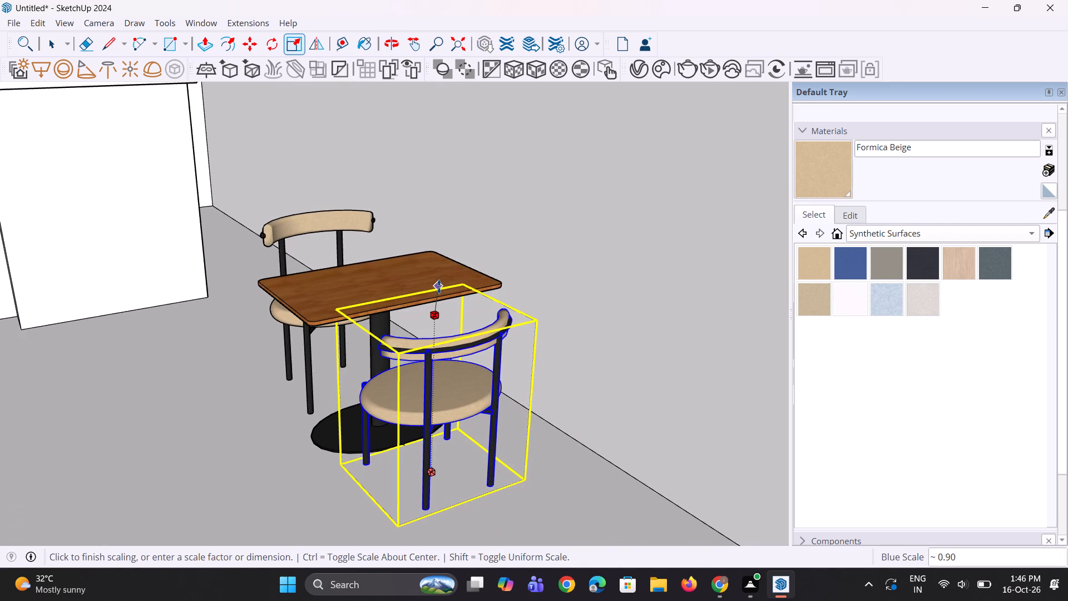
key("Escape")
middle_click_drag(385, 353, 556, 390)
scroll(562, 309, "up", 3)
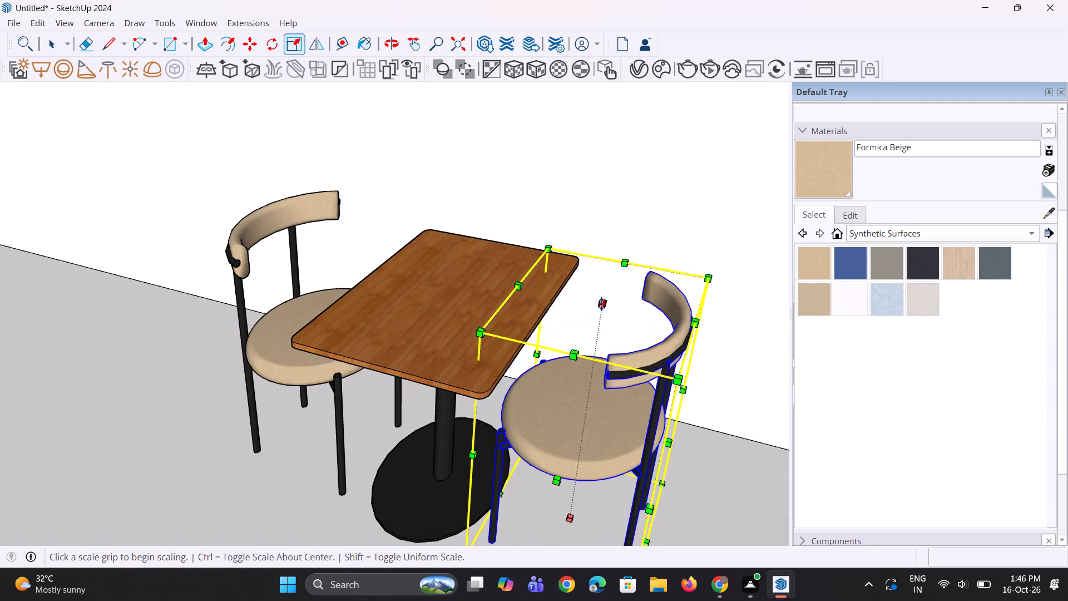
left_click(601, 304)
left_click(605, 287)
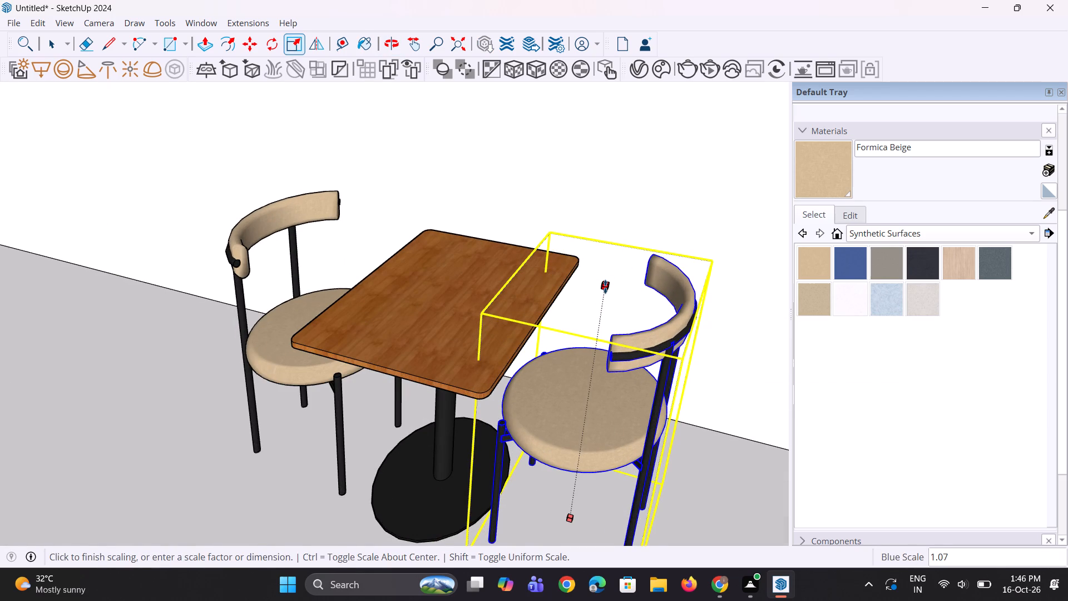
scroll(390, 382, "down", 10)
middle_click_drag(437, 386, 367, 388)
key("space")
key("space")
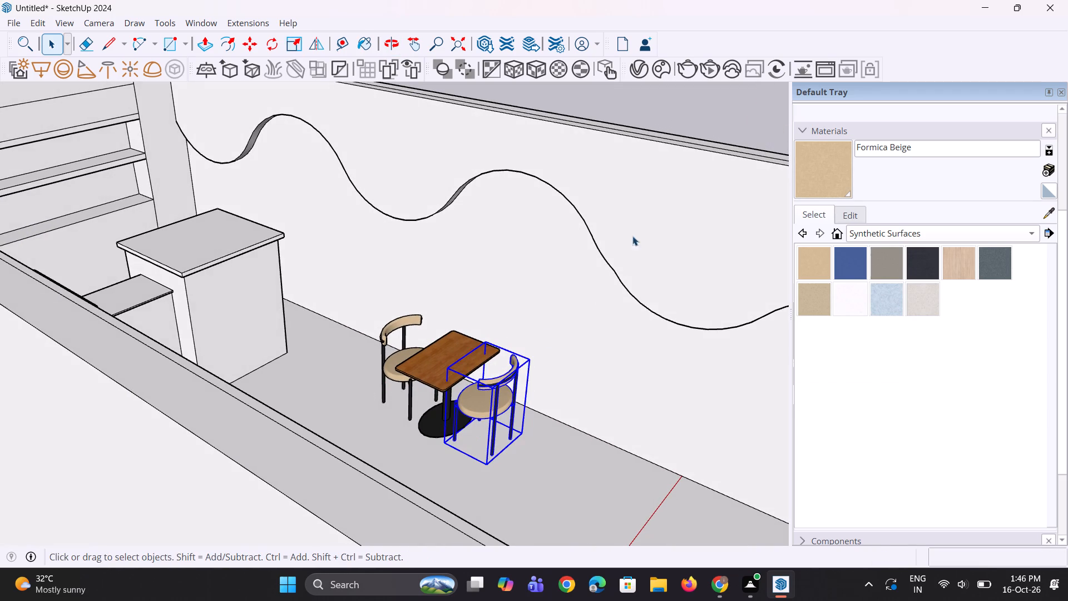
double_click(775, 116)
Select the table together with both chairs and make them one group.
scroll(477, 336, "down", 5)
middle_click_drag(483, 352, 418, 384)
scroll(428, 385, "up", 6)
left_click(498, 389)
scroll(498, 375, "up", 2)
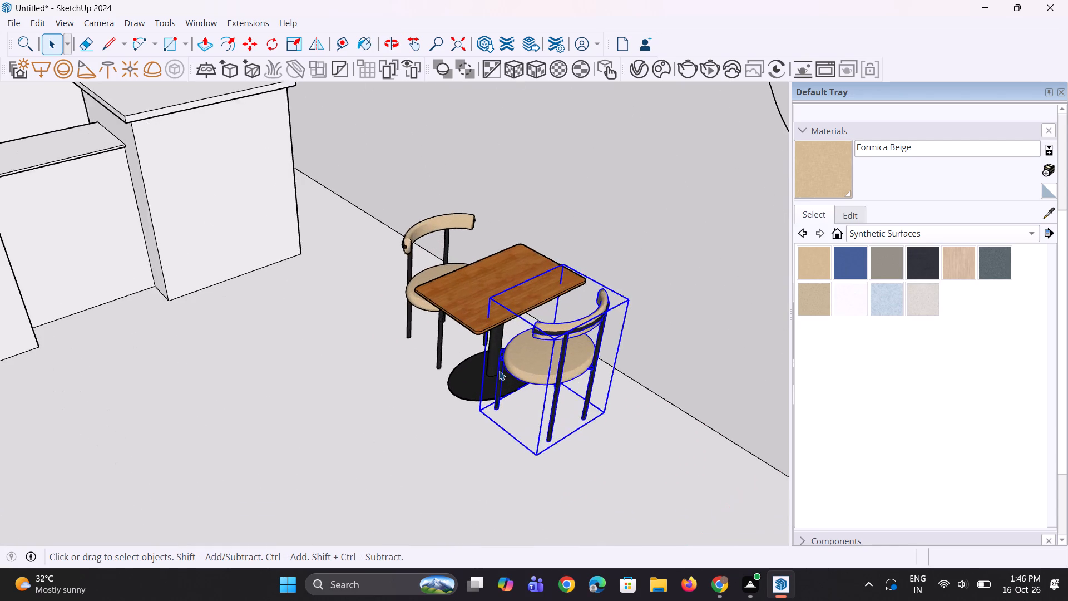
scroll(499, 371, "up", 3)
left_click(496, 326, "ctrl")
scroll(399, 288, "up", 3, "ctrl")
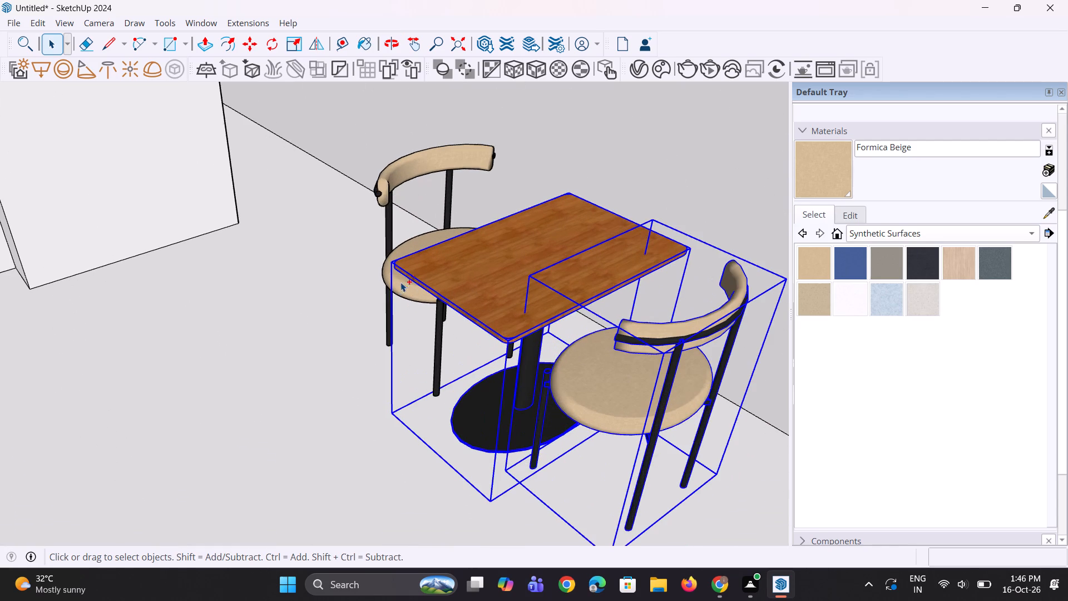
left_click(405, 276, "ctrl")
left_click(406, 283, "ctrl")
right_click(407, 292)
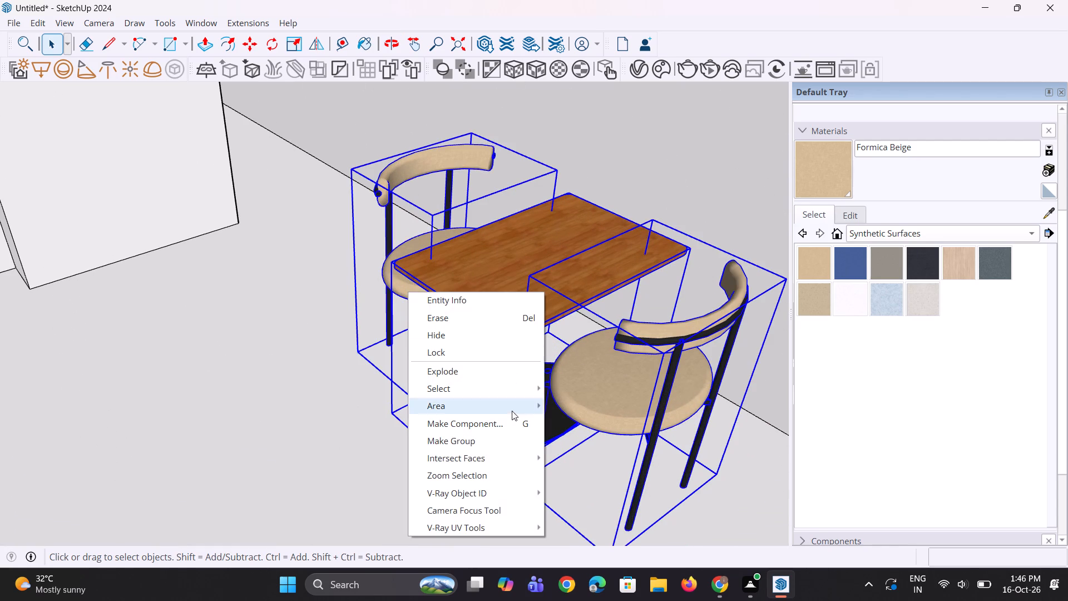
left_click(477, 446)
Scale the grouped table-and-chairs set up uniformly by about 1.16 from its upper corner beside the wavy wall.
scroll(408, 383, "down", 10)
middle_click_drag(482, 431, 446, 365)
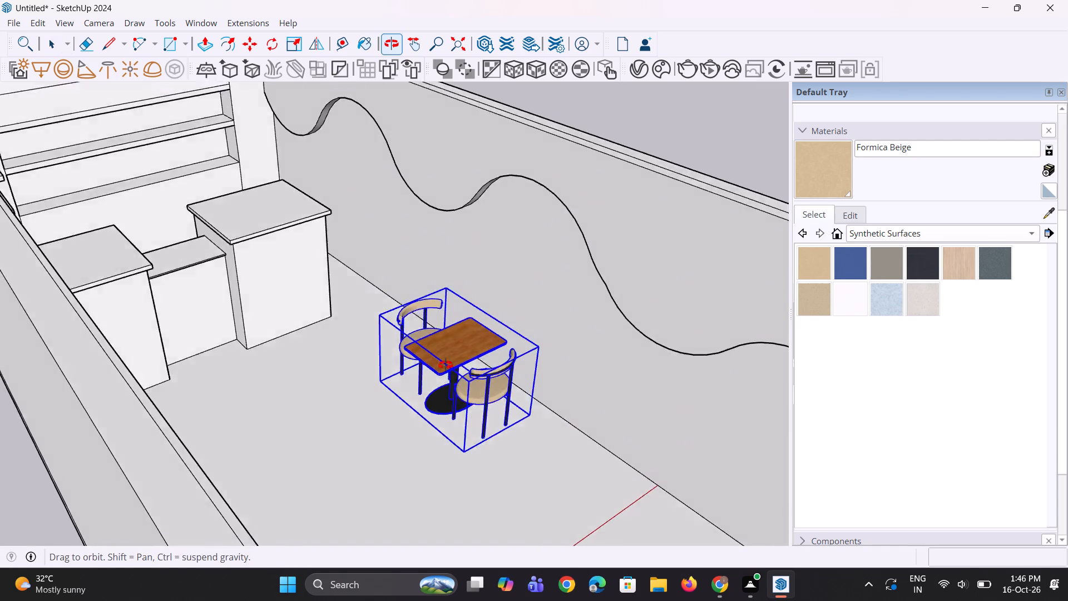
middle_click_drag(446, 365, 445, 364)
scroll(448, 372, "down", 5)
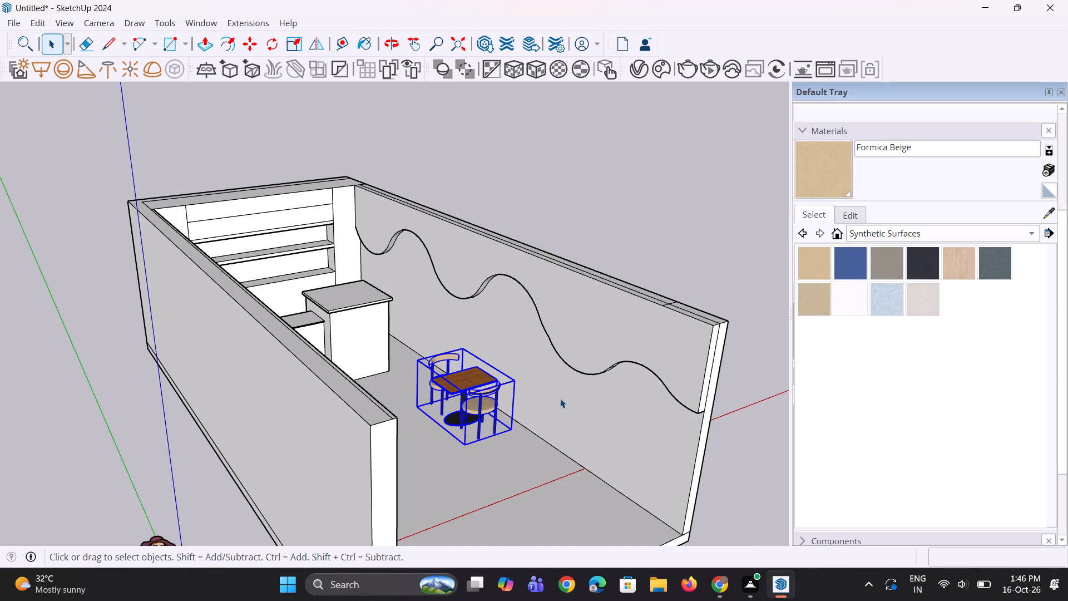
key("s")
scroll(473, 342, "up", 4)
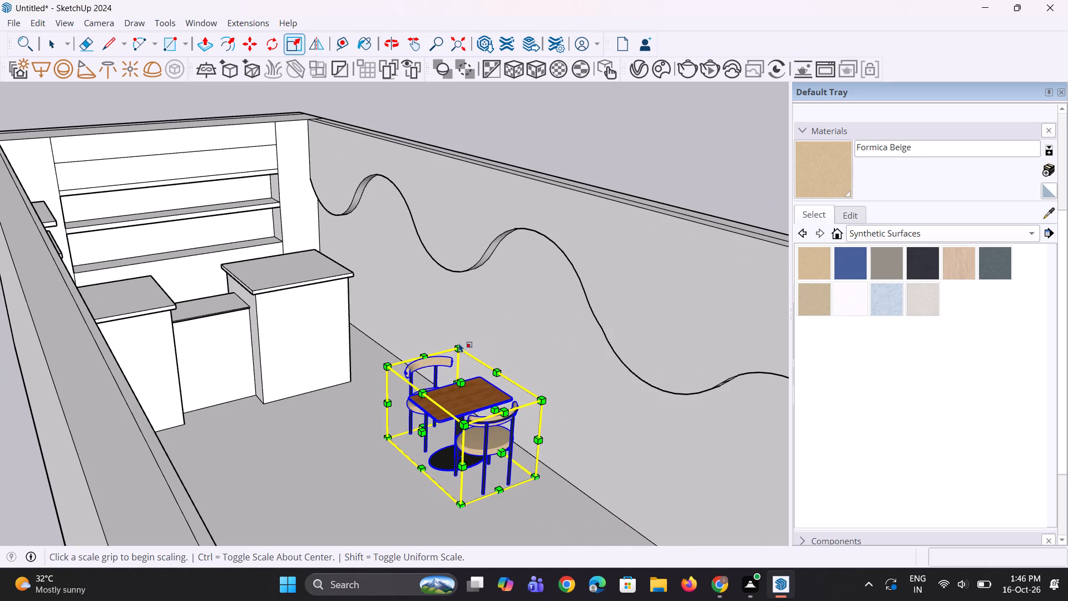
left_click(457, 346)
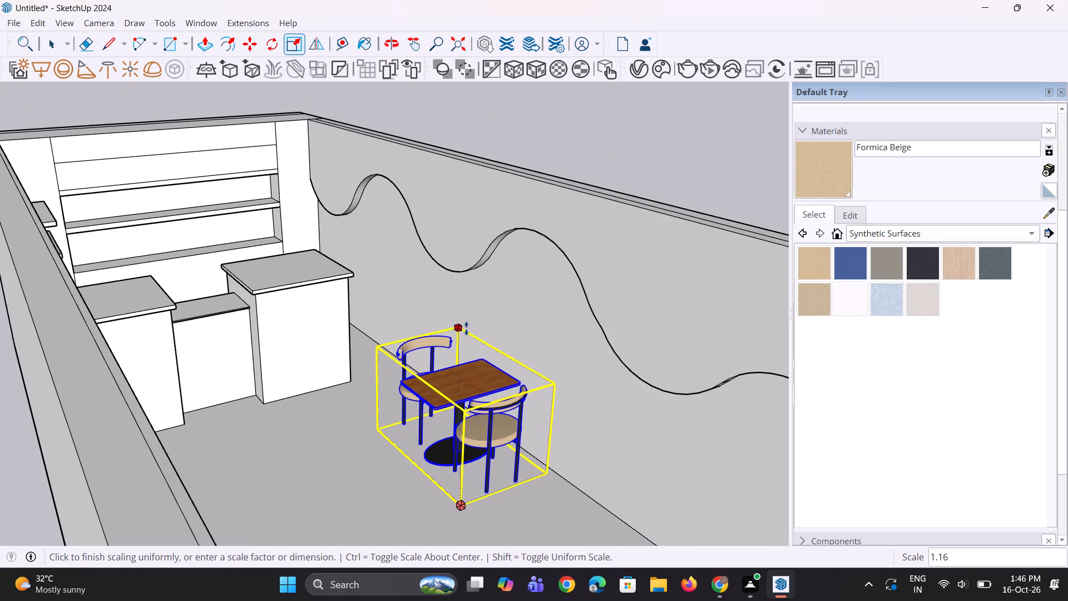
left_click(467, 328)
Widen the seating set toward the wavy wall by about 1.09 along the red axis, and slightly on its opposite side.
middle_click_drag(499, 372, 311, 343)
scroll(572, 471, "up", 3)
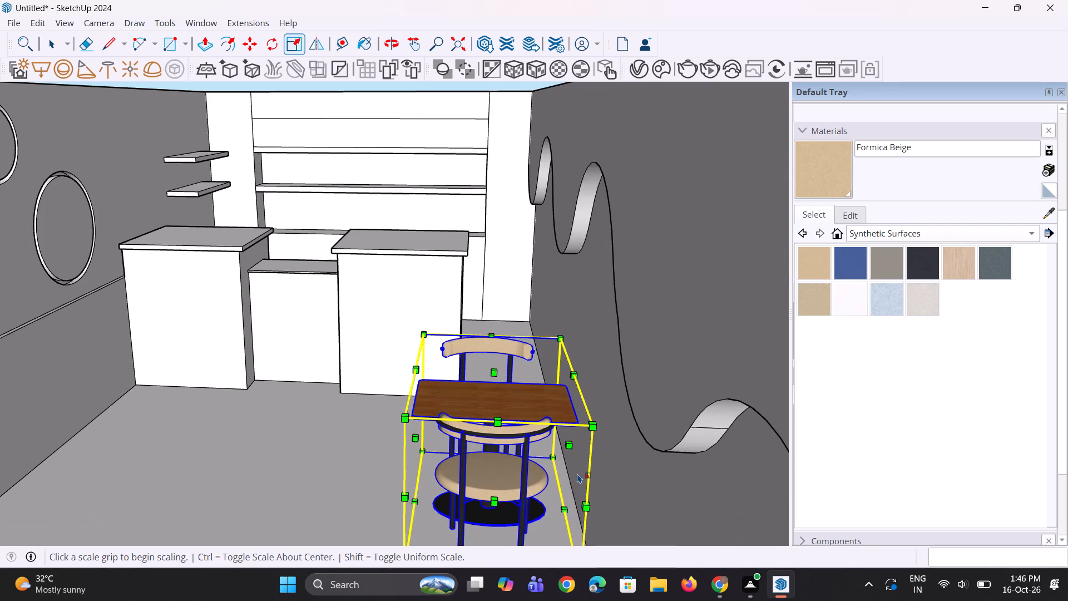
left_click(571, 445)
left_click(602, 457)
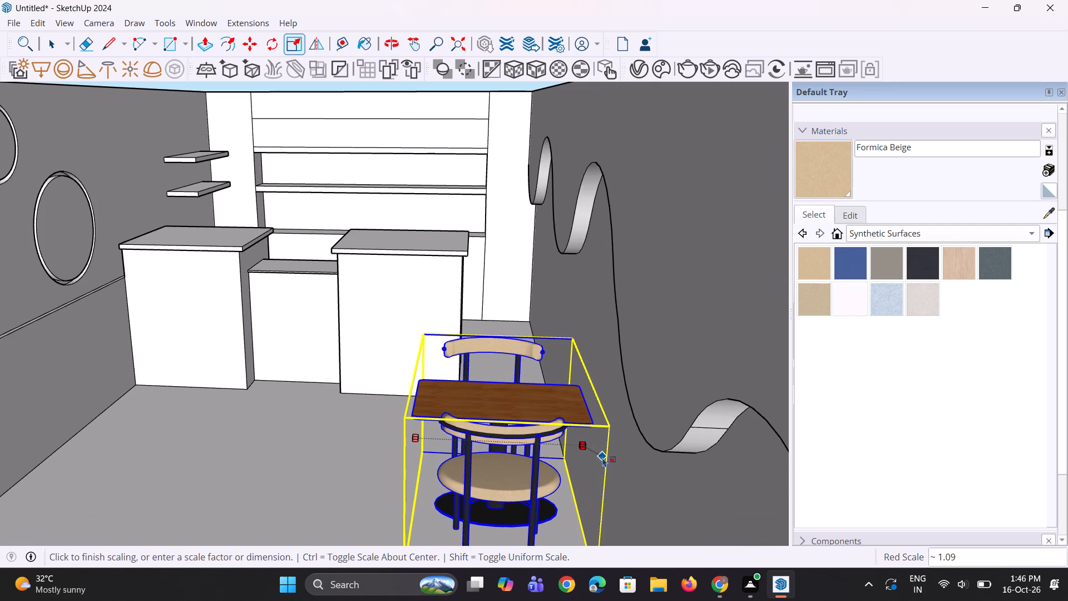
scroll(623, 459, "down", 5)
middle_click_drag(406, 485, 469, 482)
left_click(481, 437)
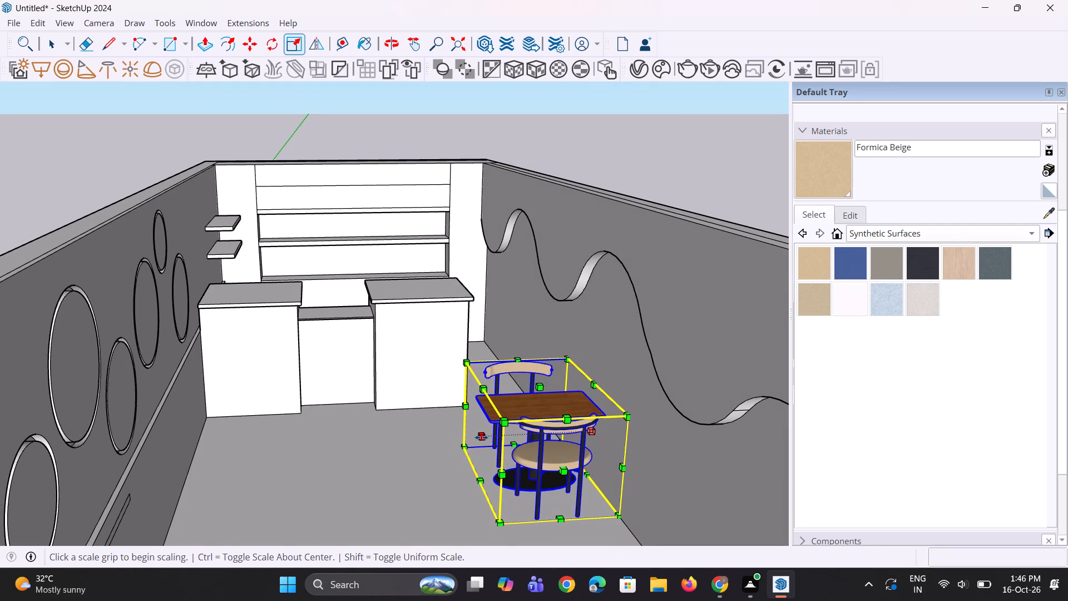
left_click(476, 437)
Make a small uniform scale adjustment to the seating set from its upper wall-side corner, and deselect it.
scroll(527, 474, "down", 4)
middle_click_drag(527, 474, 544, 502)
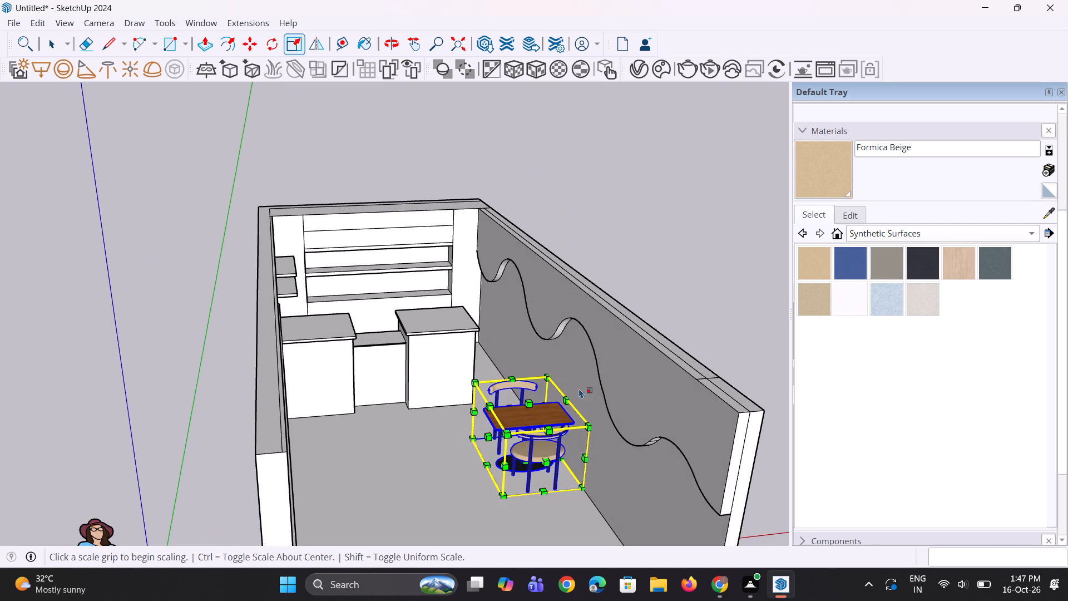
scroll(581, 377, "up", 2)
left_click(540, 376)
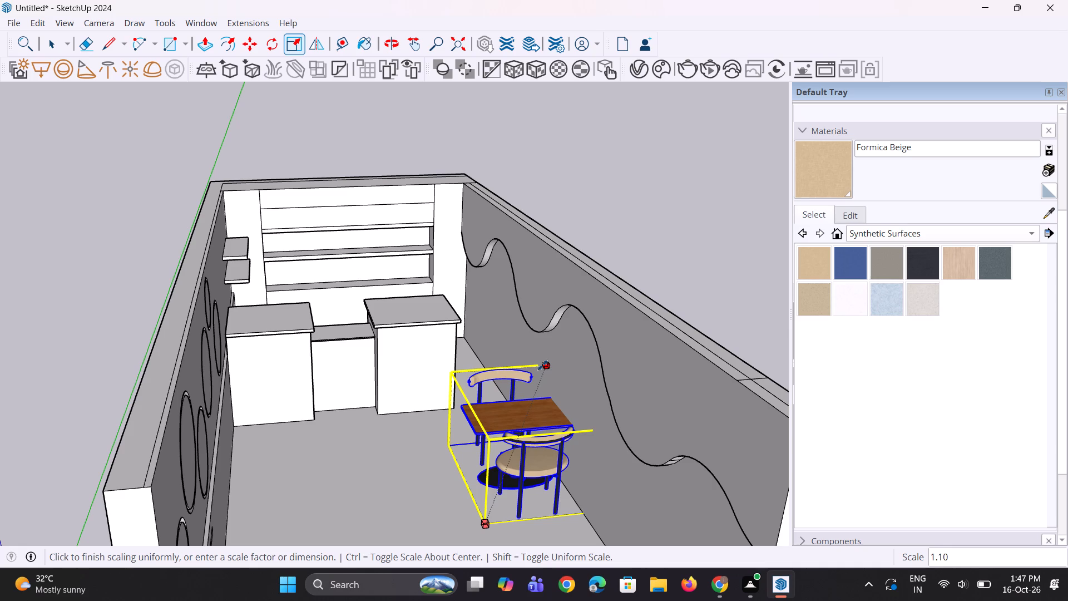
left_click(540, 372)
key("m")
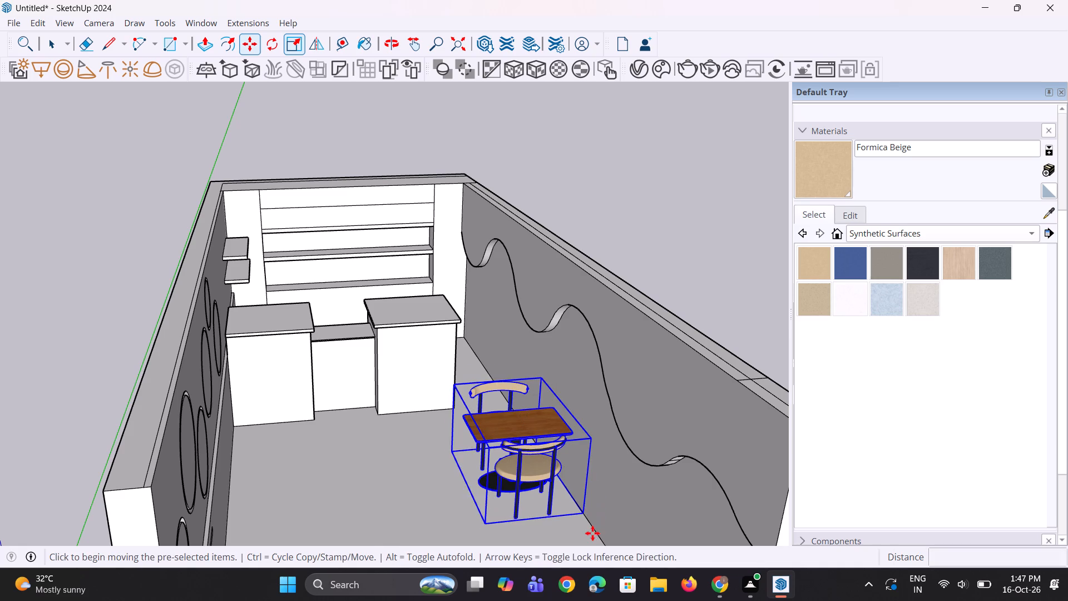
scroll(592, 533, "up", 2)
scroll(419, 441, "down", 5)
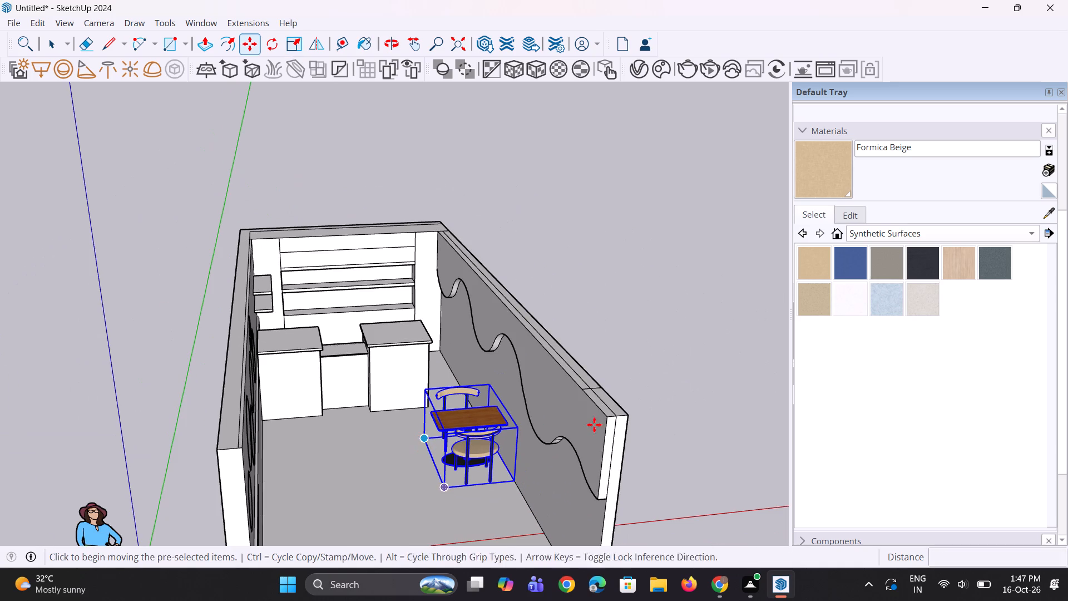
key("space")
key("space")
left_click(655, 381)
Copy the seating set along the wavy wall about 8' 2" farther from the counters, and deselect the copy.
scroll(297, 402, "up", 1)
scroll(297, 402, "down", 5)
middle_click_drag(377, 404, 426, 477)
scroll(415, 412, "up", 3)
left_click(415, 431)
scroll(415, 432, "up", 2)
key("m")
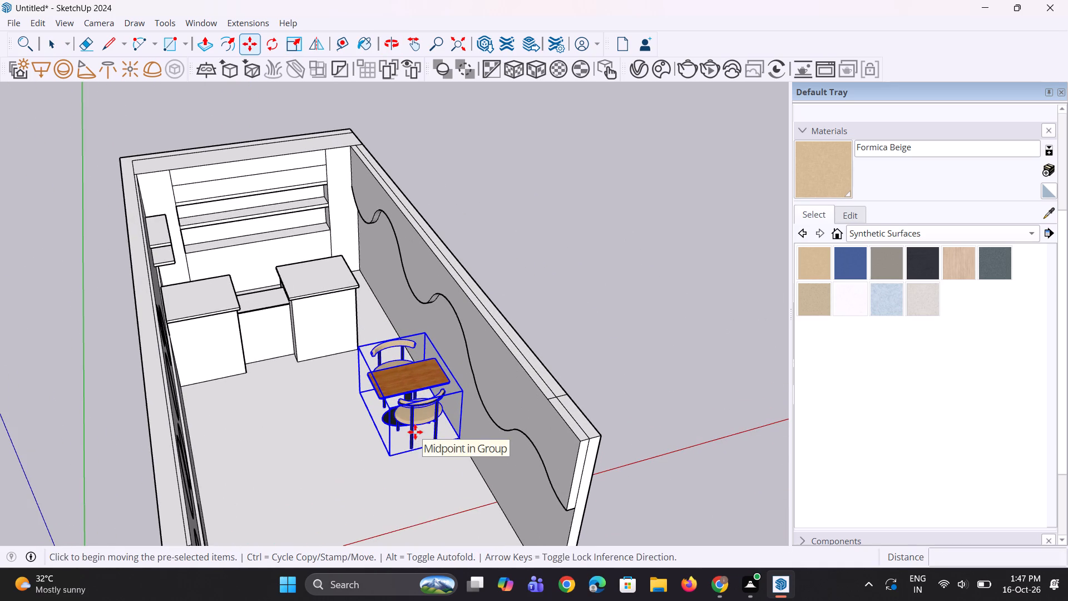
left_click(389, 459)
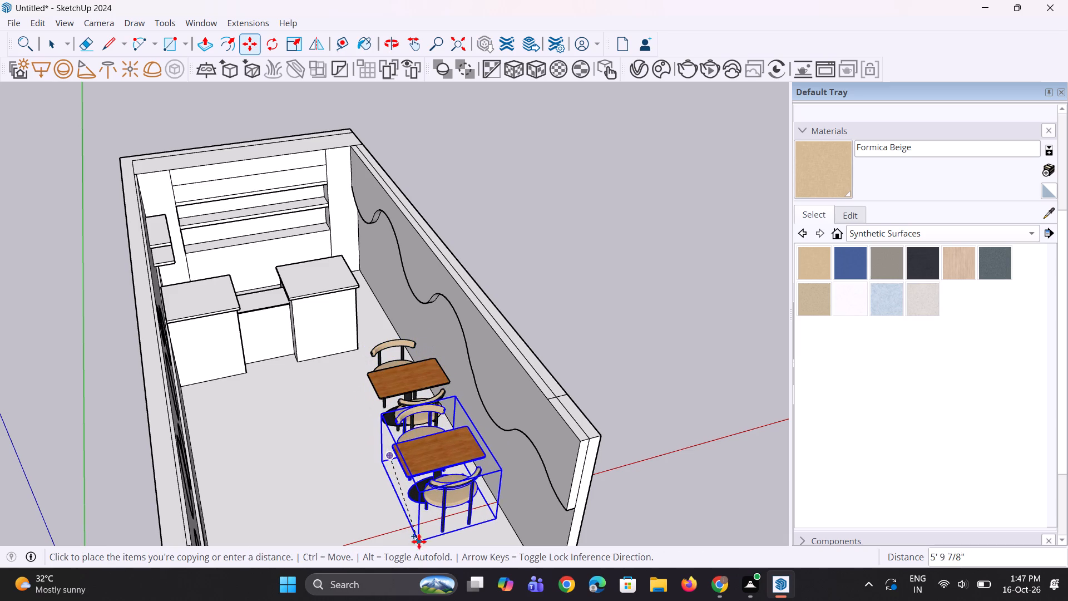
scroll(418, 478, "down", 6)
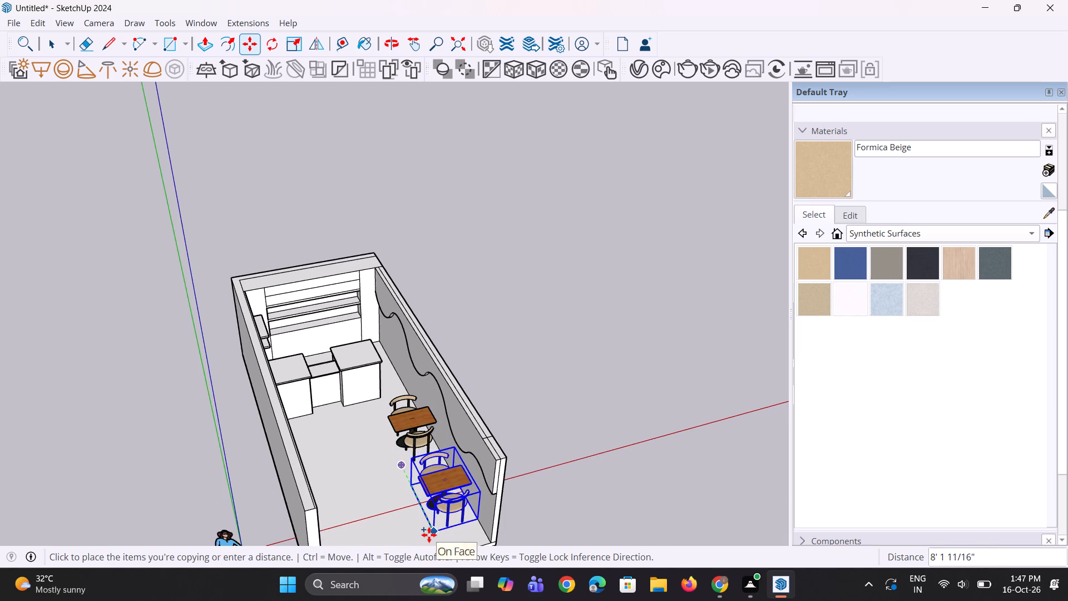
left_click(428, 534)
scroll(392, 422, "down", 4)
middle_click_drag(436, 469, 393, 402)
key("space")
key("n")
key("space")
key("space")
left_click(527, 457)
Move the copied seating set about 8 5/16" closer to the first set along the wall, and deselect it.
scroll(400, 459, "up", 11)
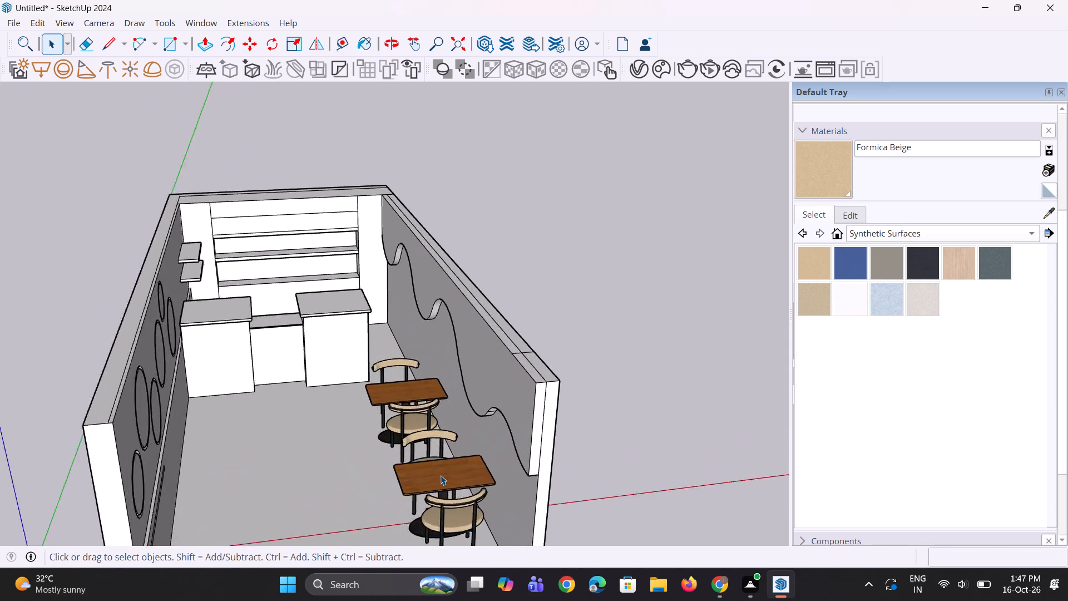
scroll(441, 475, "up", 6)
middle_click_drag(422, 488, 756, 508)
middle_click_drag(731, 533, 732, 600)
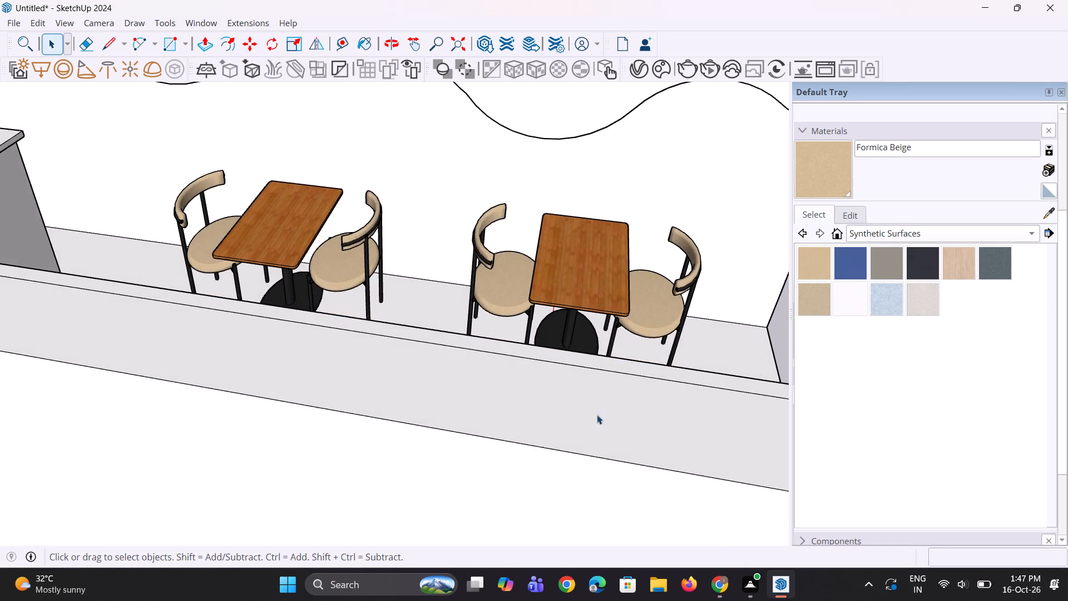
scroll(514, 365, "down", 4)
middle_click_drag(449, 314, 478, 478)
middle_click_drag(482, 408, 468, 284)
scroll(515, 322, "up", 2)
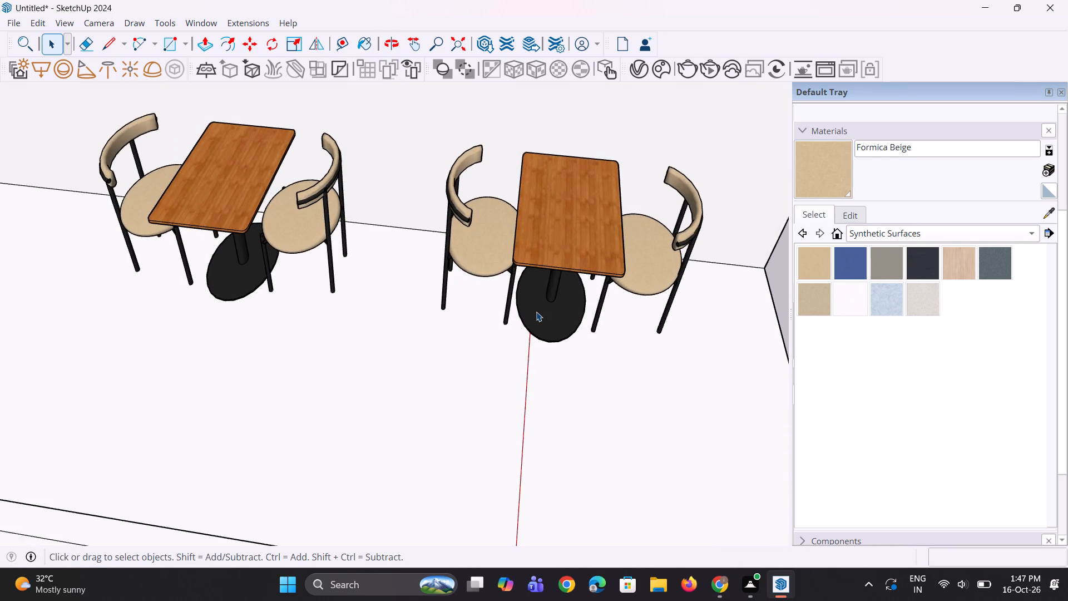
left_click(536, 312)
scroll(456, 329, "up", 3)
key("m")
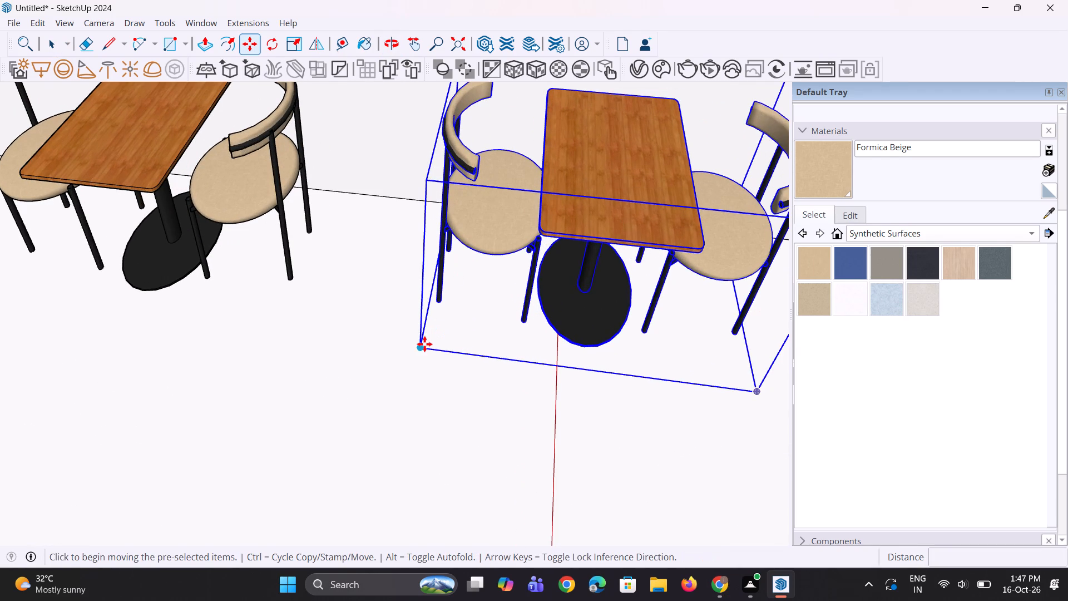
left_click(424, 344)
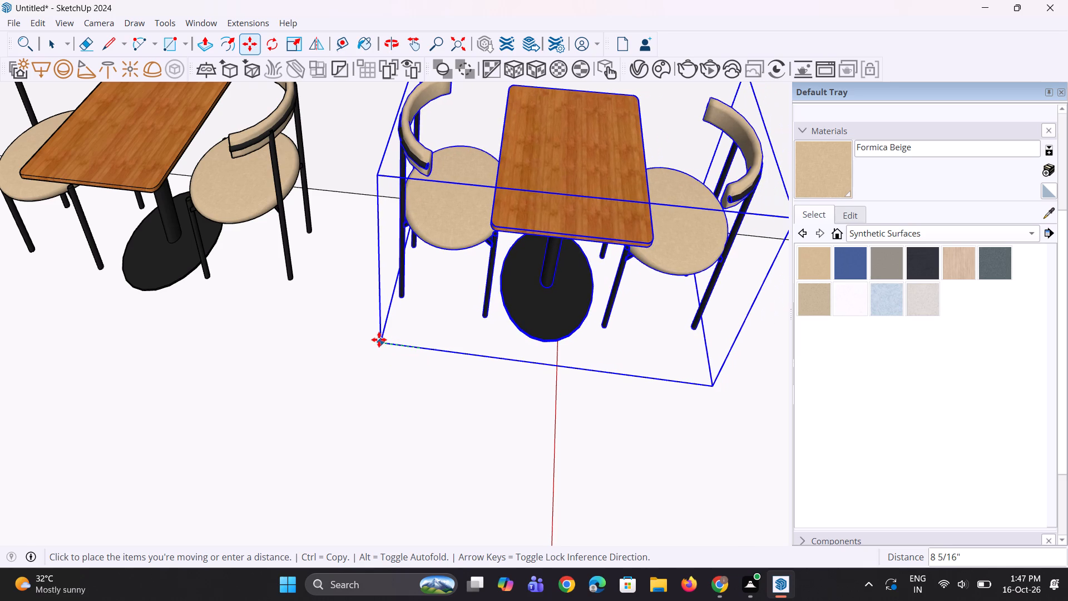
left_click(378, 339)
scroll(371, 340, "down", 6)
middle_click_drag(449, 354, 374, 341)
scroll(373, 367, "down", 3)
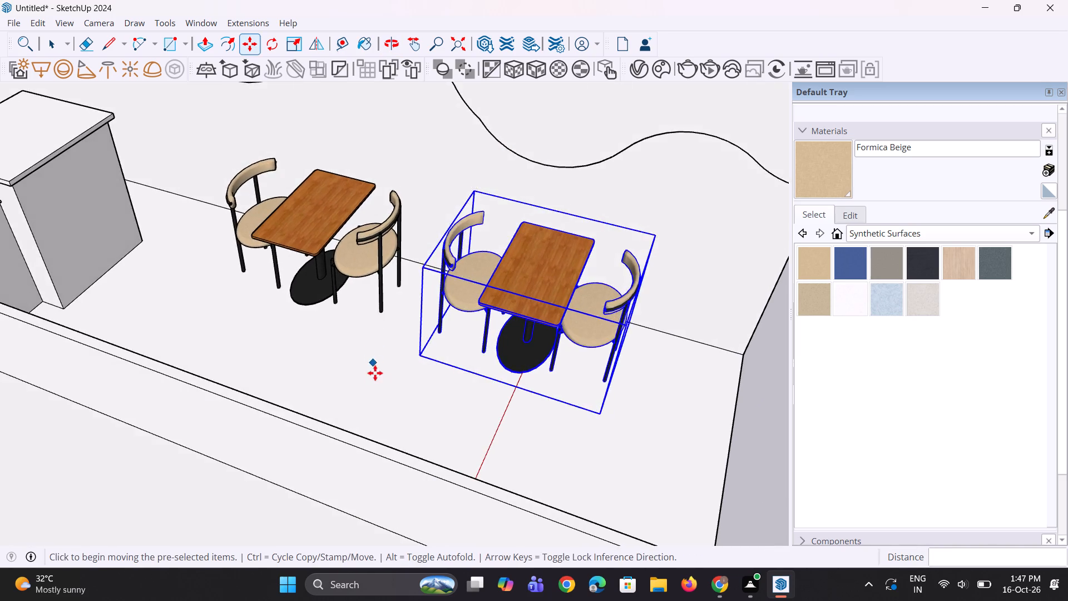
scroll(375, 373, "down", 2)
middle_click_drag(526, 382, 462, 354)
key("space")
key("space")
left_click(701, 454)
Examine the placement of both seating sets within the cafe from the room's open end.
middle_click_drag(673, 433, 493, 371)
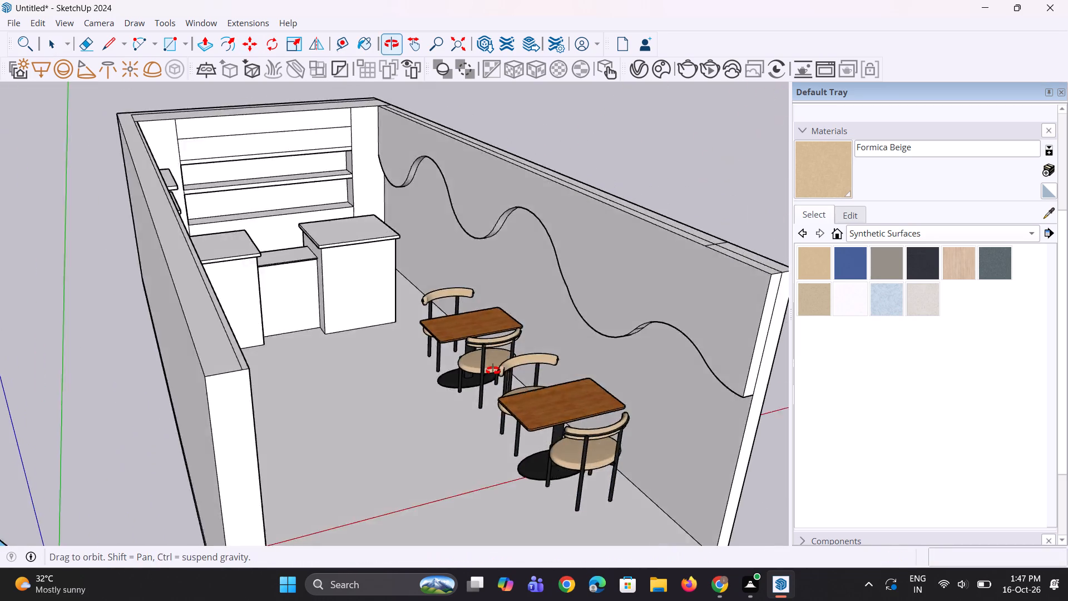
middle_click_drag(493, 371, 424, 378)
scroll(452, 371, "down", 5)
middle_click_drag(492, 377, 452, 360)
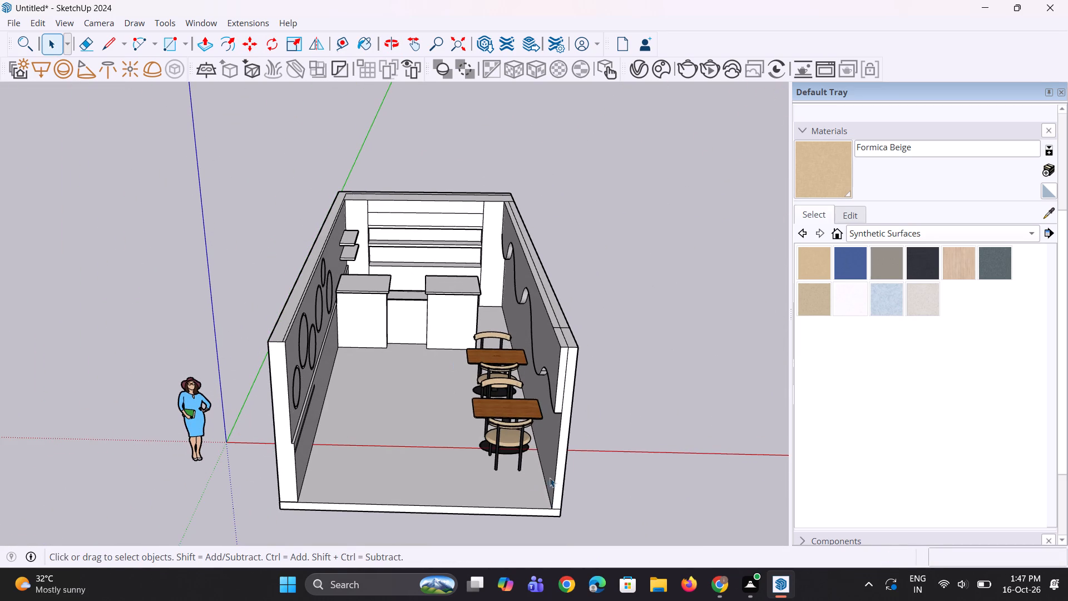
scroll(545, 458, "down", 4)
scroll(465, 426, "up", 5)
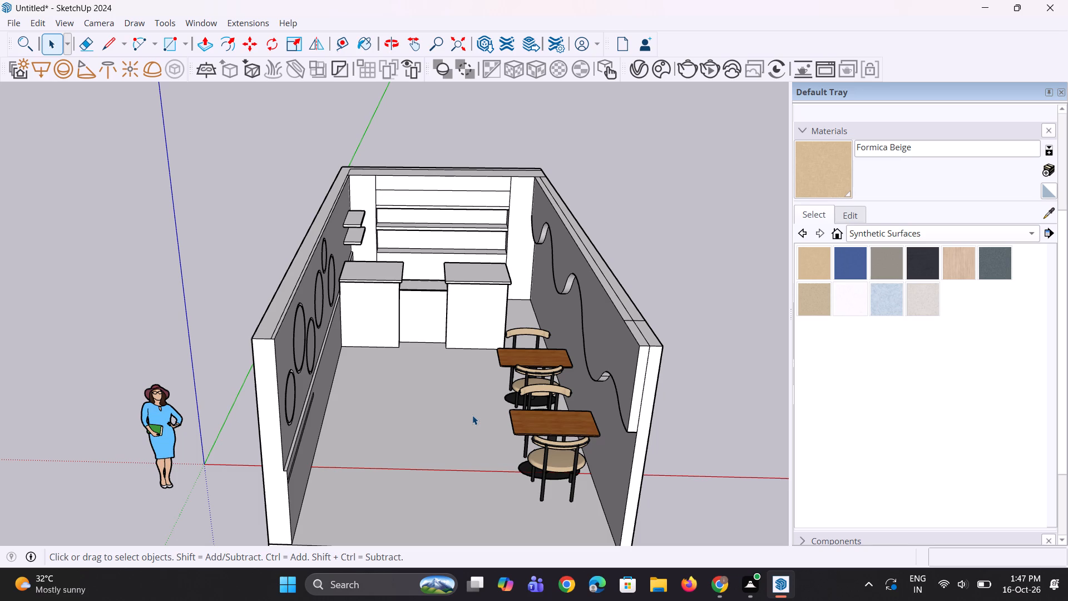
scroll(473, 391, "down", 3)
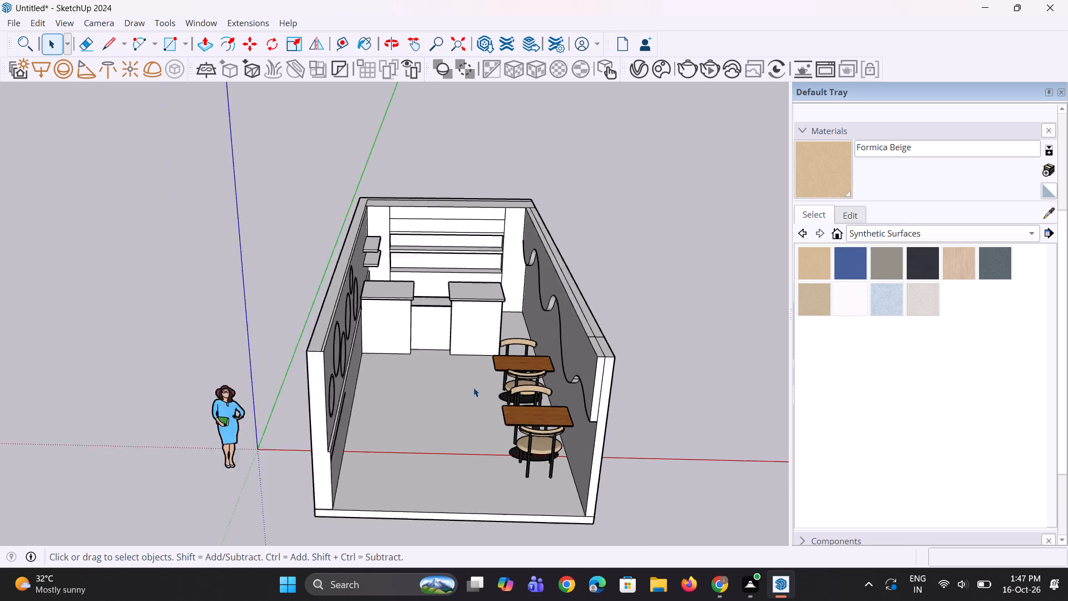
scroll(473, 387, "down", 2)
Lengthen the room at its open end by extending both side walls and the floor slab about 7' 11" with Push/Pull.
middle_click_drag(537, 466, 487, 383)
scroll(487, 410, "up", 6)
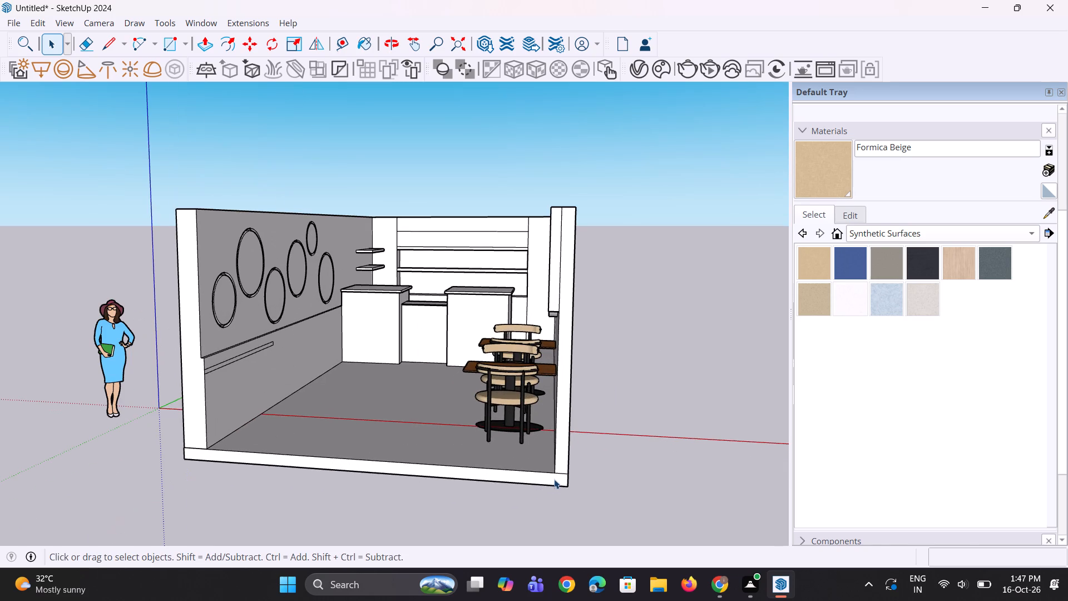
key("p")
left_click(565, 439)
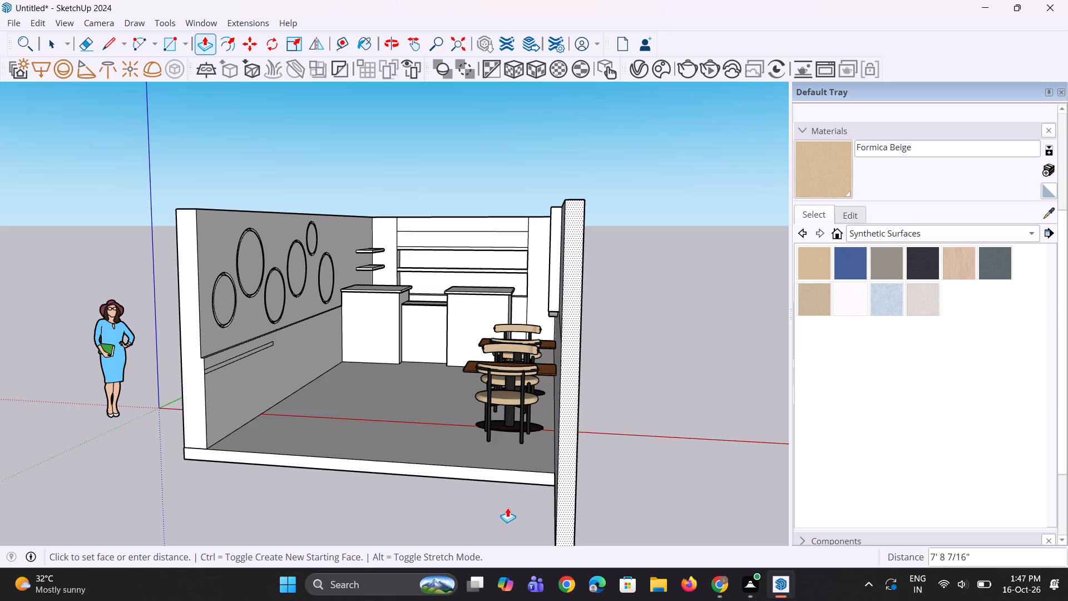
left_click(507, 508)
scroll(552, 341, "down", 4)
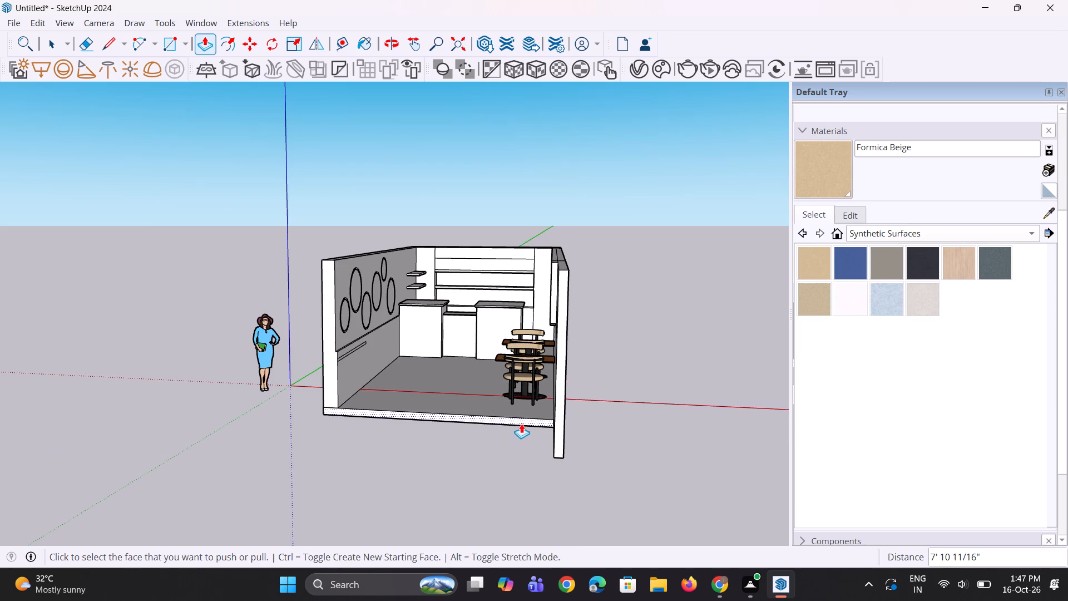
double_click(521, 423)
middle_click_drag(450, 413, 535, 496)
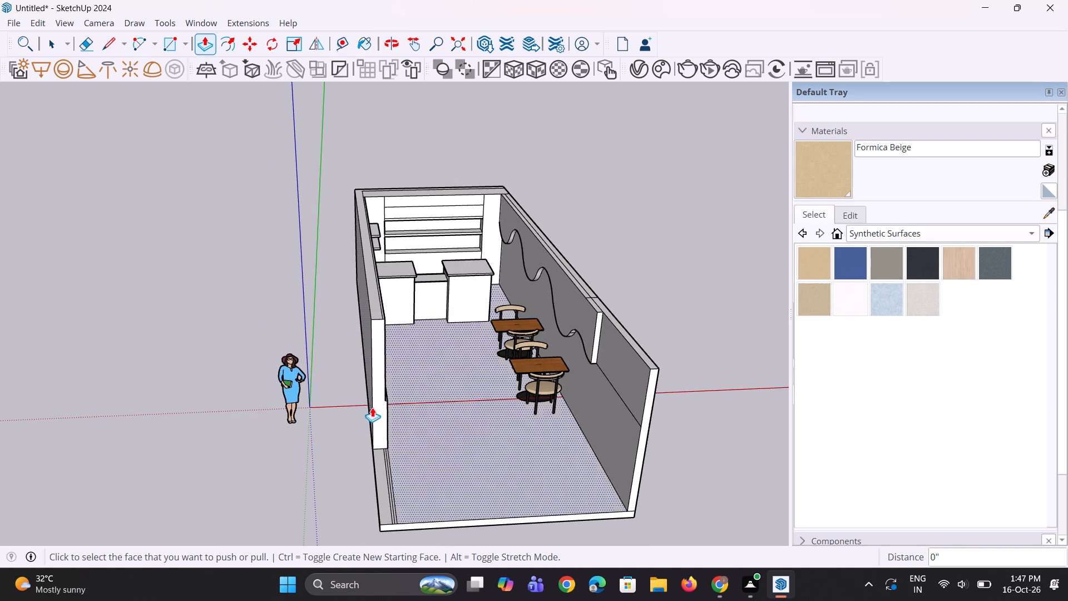
double_click(379, 412)
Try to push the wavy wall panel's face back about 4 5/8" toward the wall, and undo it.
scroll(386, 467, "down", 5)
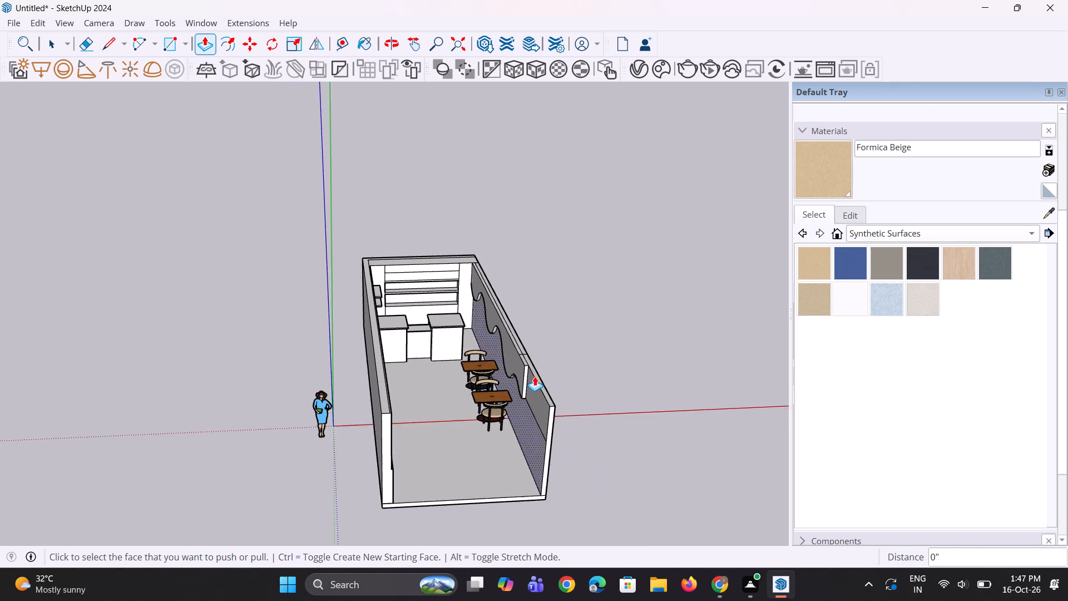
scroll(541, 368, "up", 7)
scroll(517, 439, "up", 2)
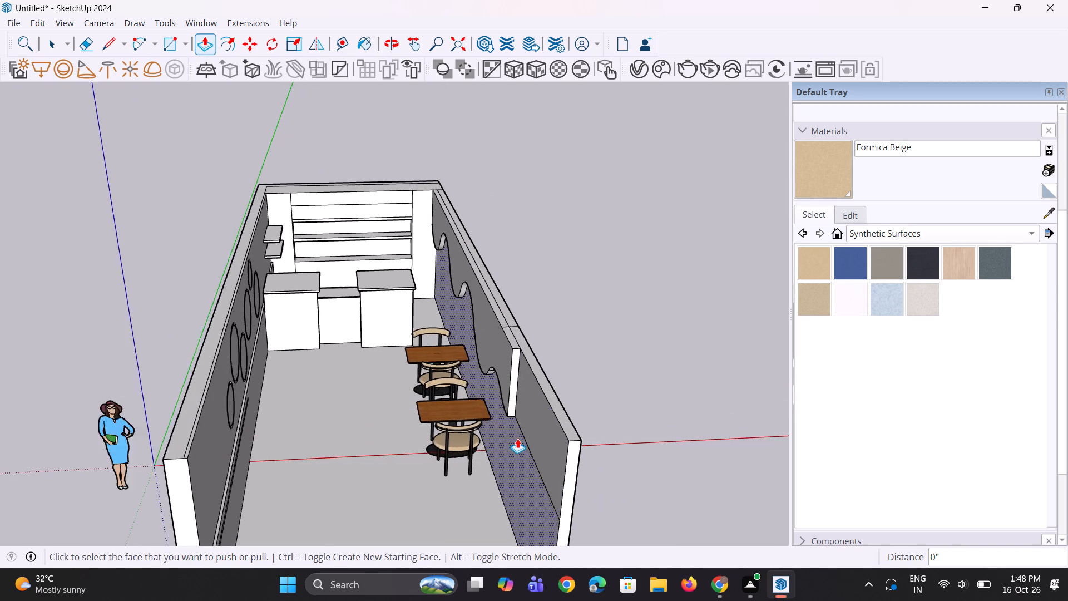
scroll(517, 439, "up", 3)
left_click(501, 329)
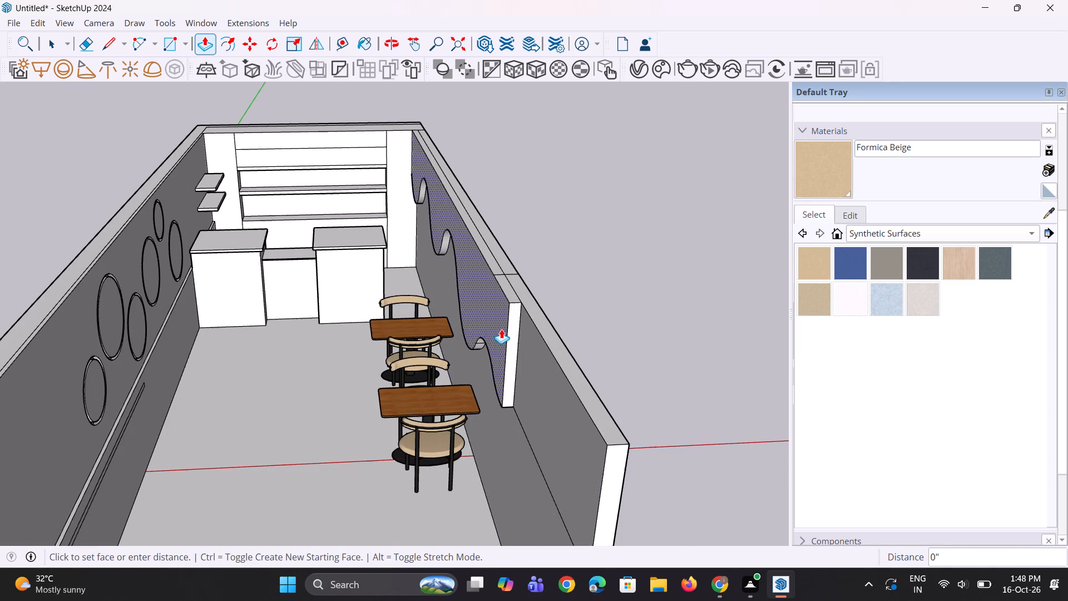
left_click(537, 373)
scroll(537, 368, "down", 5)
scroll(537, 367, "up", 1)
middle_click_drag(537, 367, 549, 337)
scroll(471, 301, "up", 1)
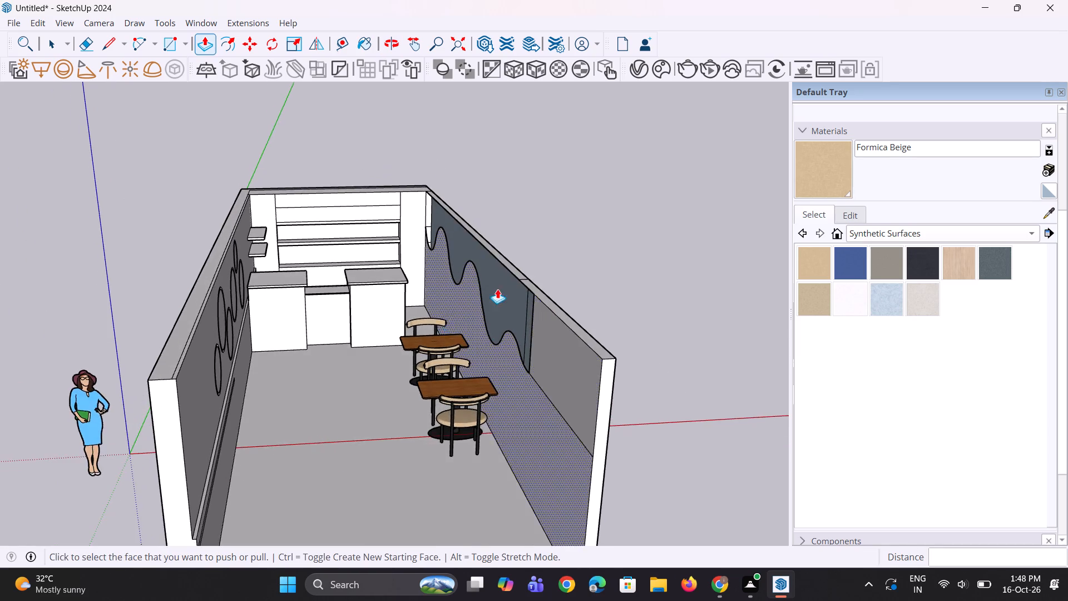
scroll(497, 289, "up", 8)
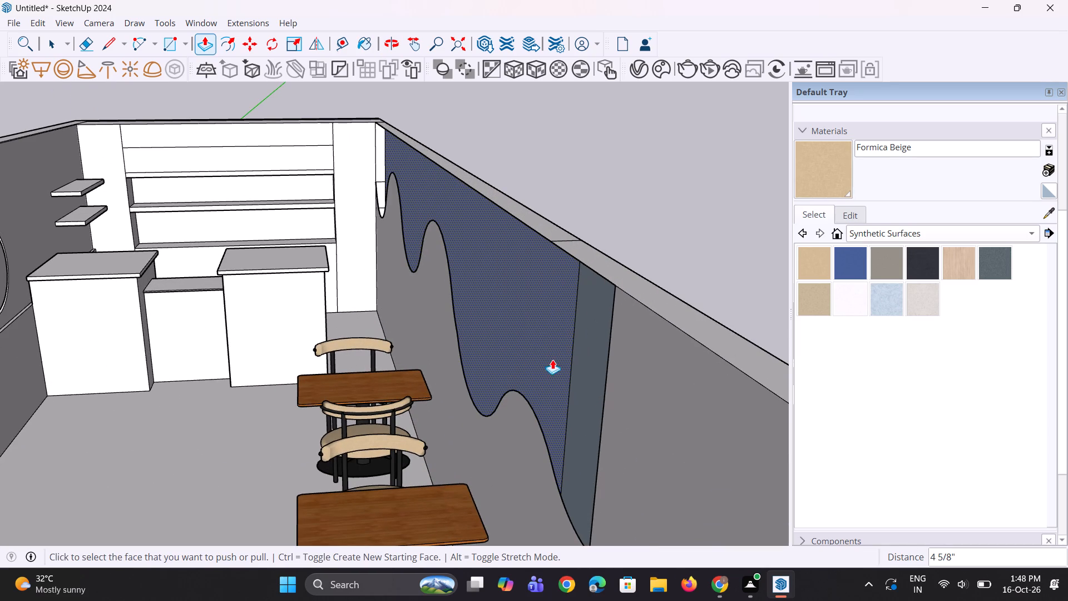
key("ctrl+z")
Push the wavy wall panel's face back about 4 5/8" toward the wall behind it.
left_click(561, 386)
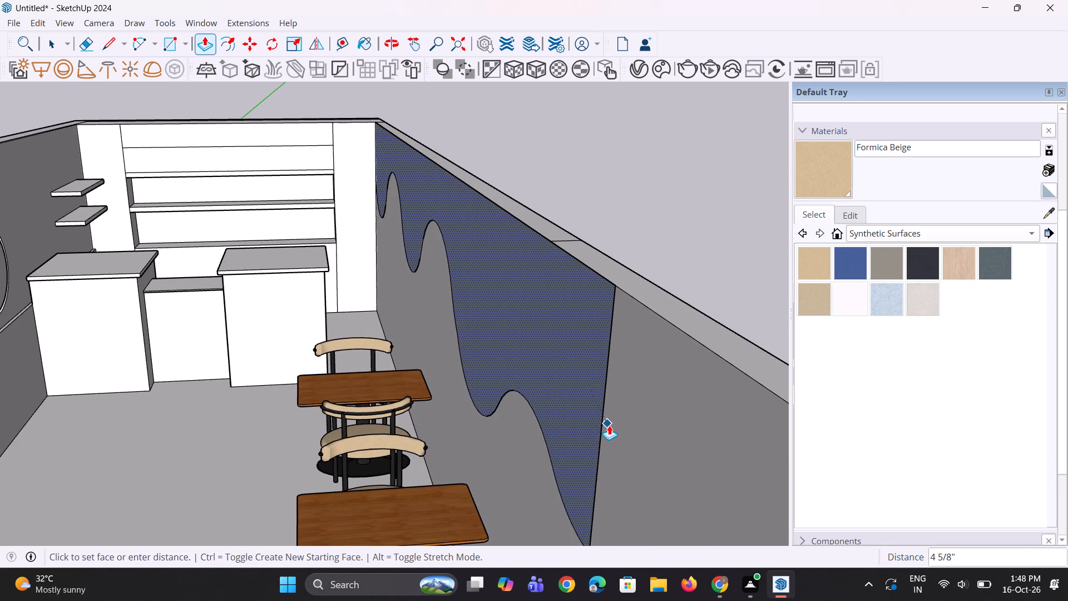
left_click(609, 425)
scroll(585, 386, "down", 5)
middle_click_drag(577, 405, 619, 358)
scroll(591, 362, "down", 2)
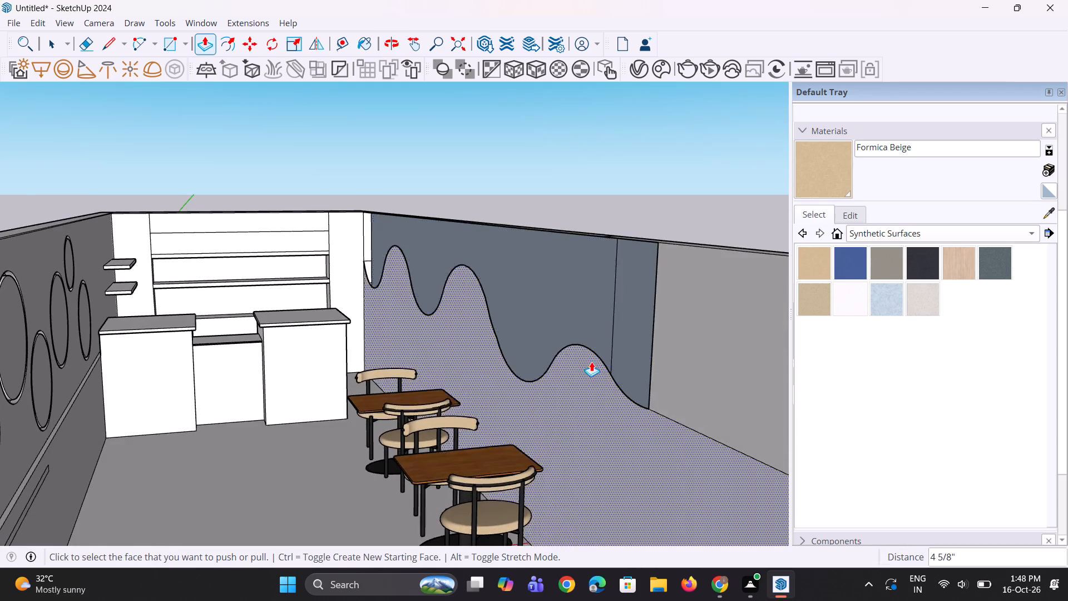
Scale down the seating set nearest the counter slightly and uniformly from its upper corner grip.
scroll(591, 362, "down", 2)
scroll(650, 418, "up", 1)
middle_click_drag(650, 418, 626, 411)
scroll(557, 348, "down", 7)
middle_click_drag(514, 368, 614, 503)
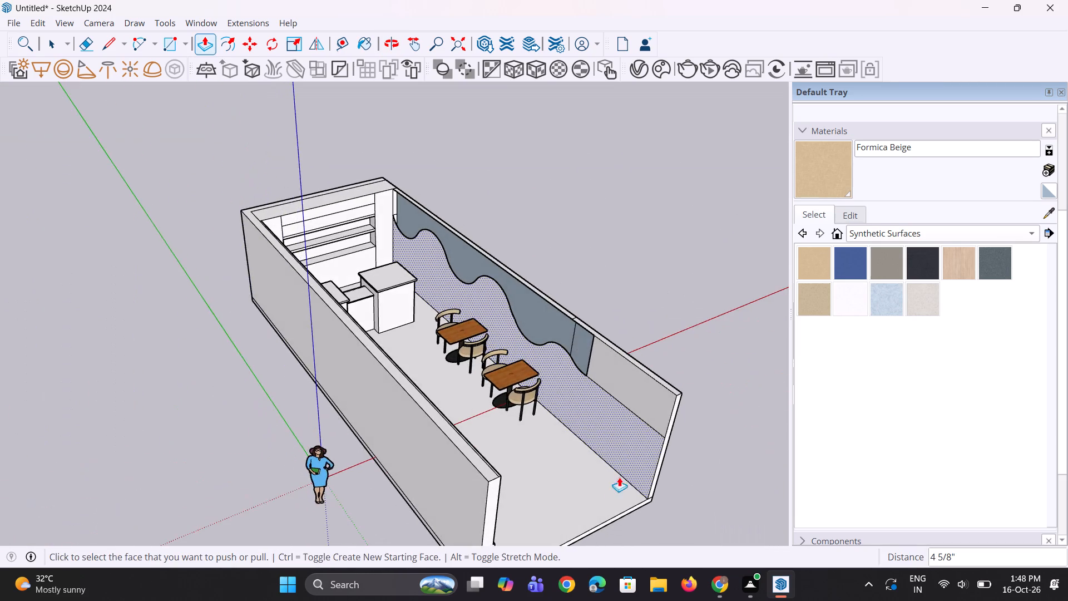
scroll(458, 294, "up", 6)
key("space")
left_click(467, 353)
scroll(474, 387, "up", 3)
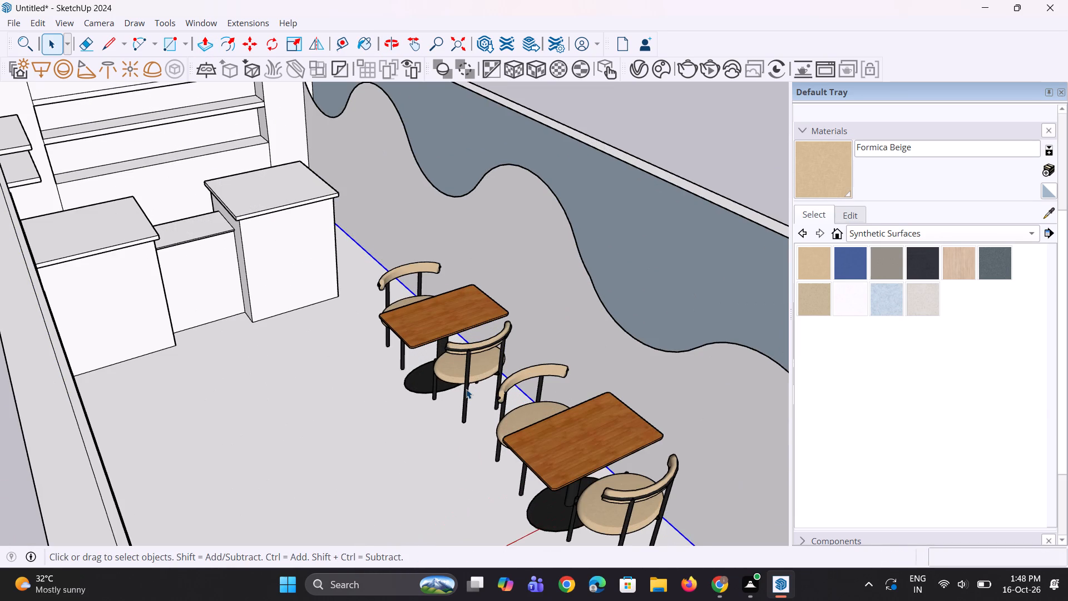
left_click(466, 389)
key("s")
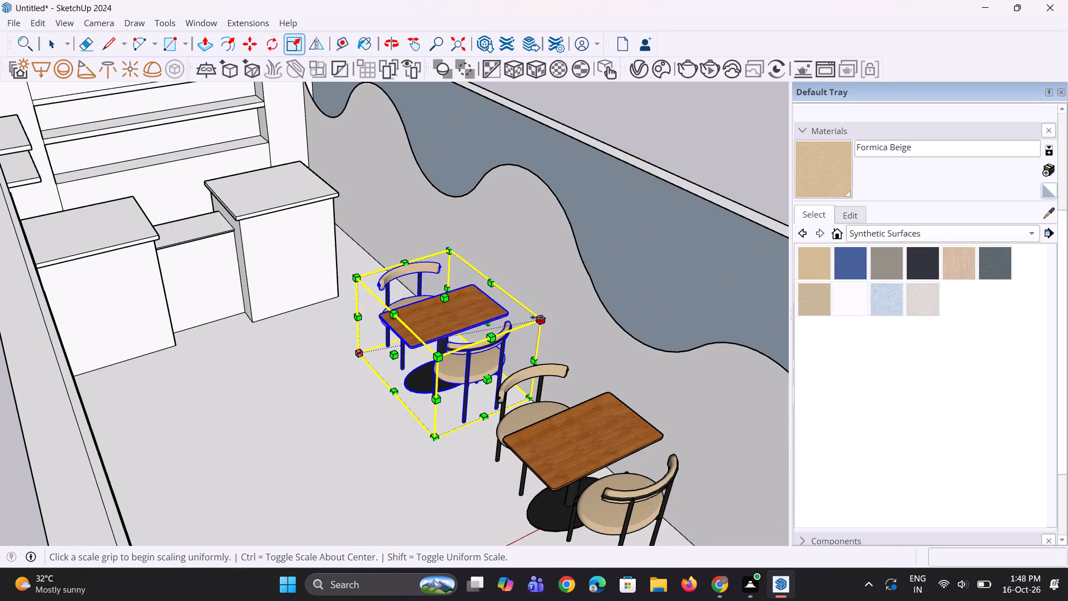
left_click(537, 317)
left_click(516, 314)
Move the scaled seating set about 6" along the floor toward the counter.
middle_click_drag(444, 381, 444, 346)
key("space")
key("m")
left_click(430, 447)
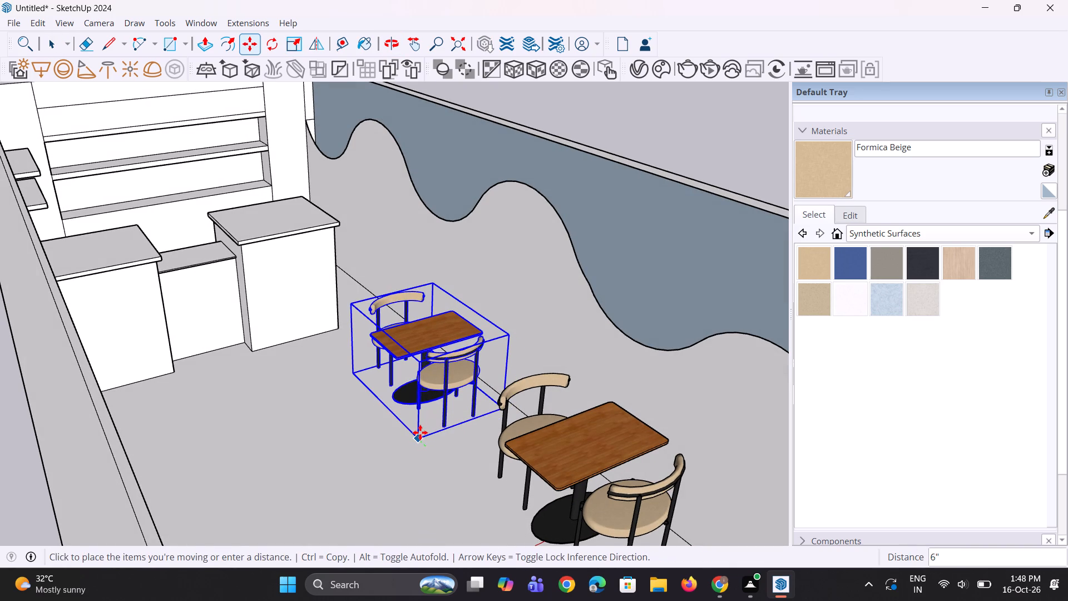
left_click(420, 432)
key("space")
Delete the unscaled seating set nearer the room's open end.
key("space")
left_click(557, 467)
scroll(474, 387, "down", 5)
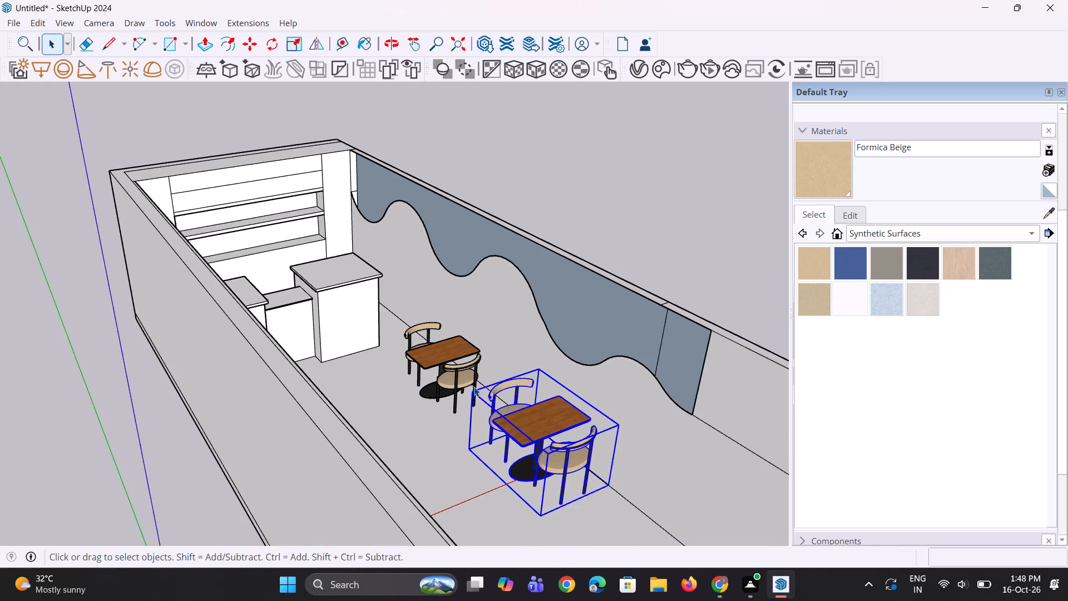
scroll(535, 529, "up", 1)
key("m")
scroll(543, 520, "up", 3)
left_click(541, 514)
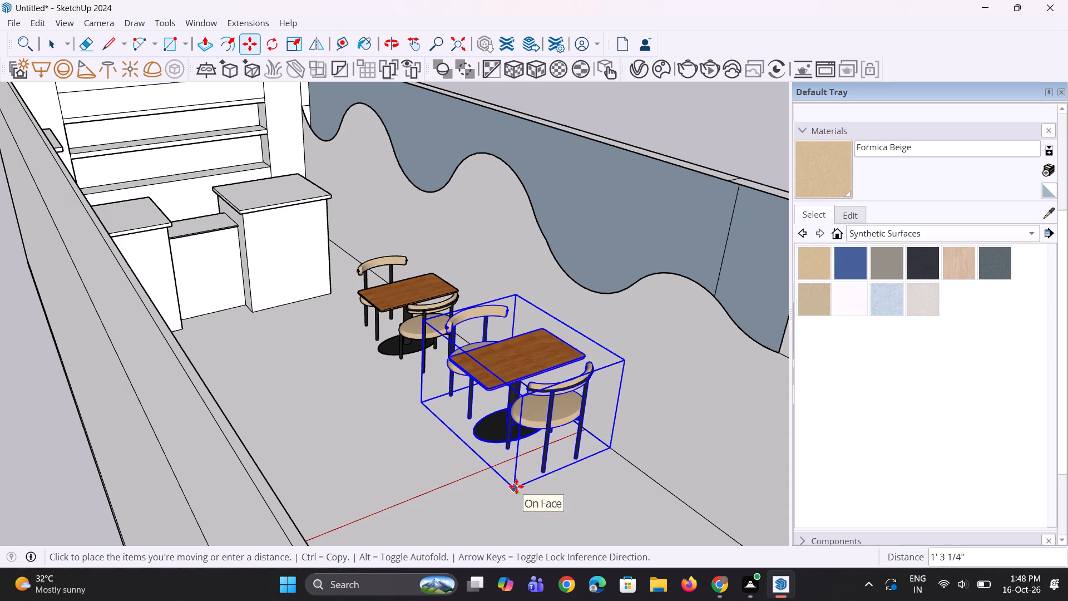
key("Delete")
Copy the scaled seating set about 5' 2" along the wavy wall toward the open end, multiplying it to three copies.
key("space")
left_click(426, 329)
scroll(420, 352, "up", 1)
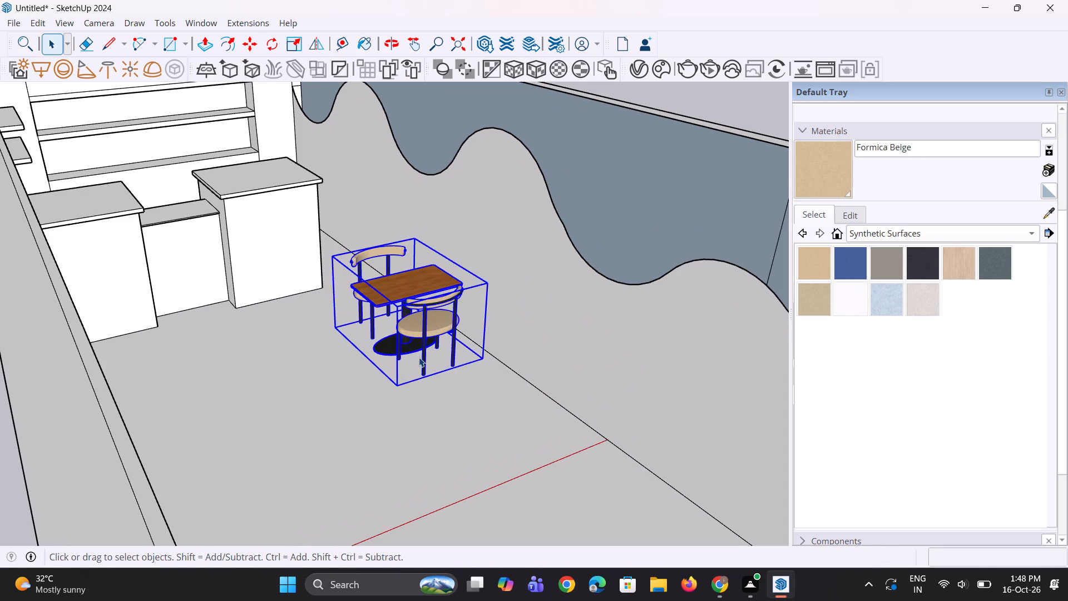
key("m")
left_click(398, 385)
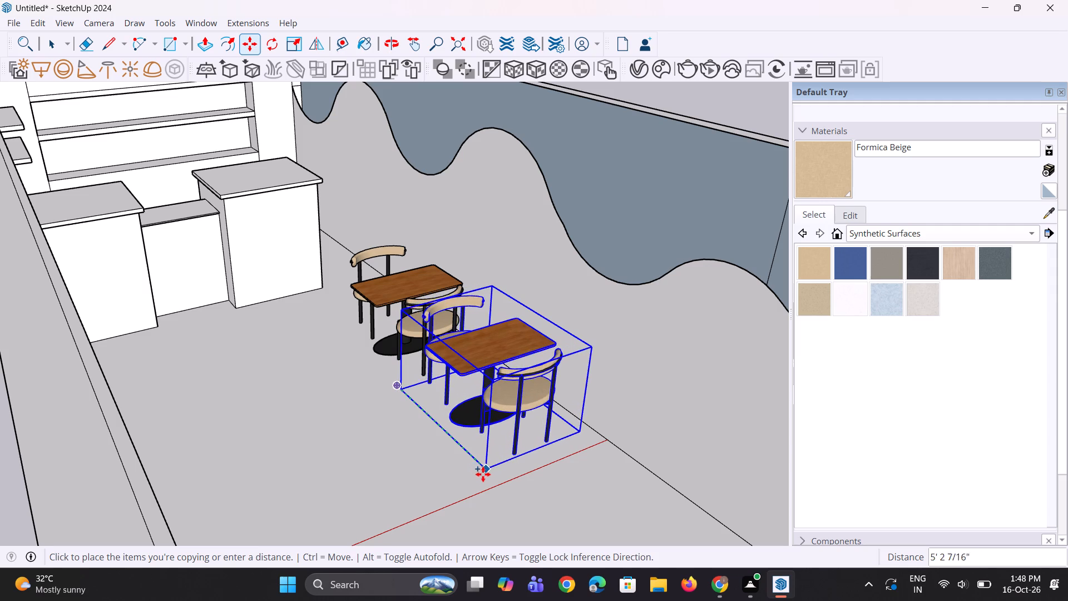
left_click(486, 478)
key("asterisk")
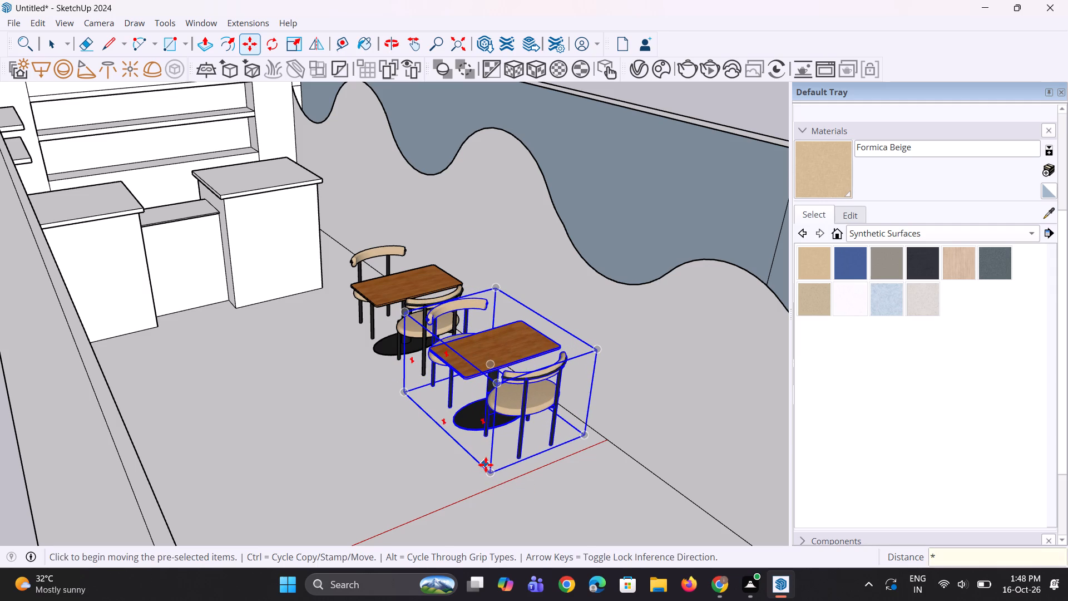
key("3")
key("Return")
Examine the row of copied seating sets along the wavy wall from the room's open end.
scroll(391, 342, "down", 11)
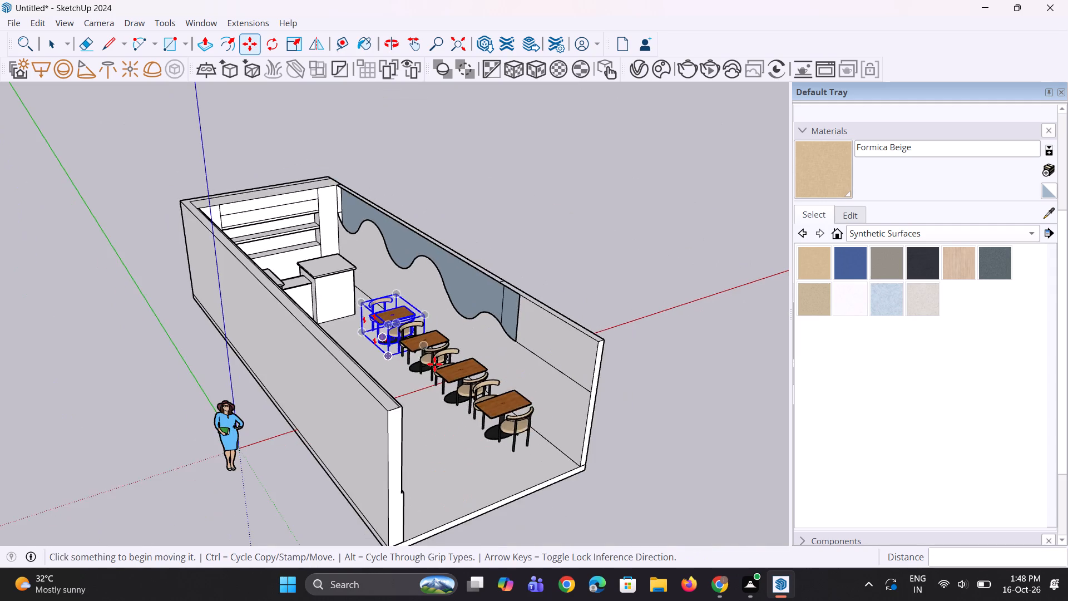
middle_click_drag(520, 406, 422, 412)
scroll(429, 357, "up", 8)
scroll(414, 422, "down", 1)
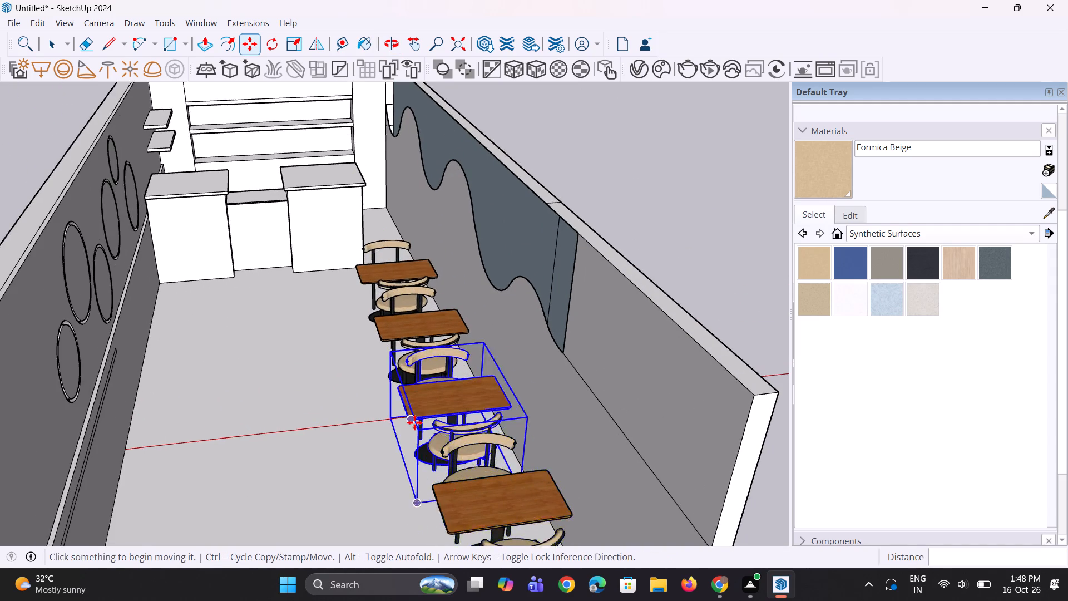
scroll(414, 422, "down", 2)
scroll(414, 422, "up", 1)
middle_click_drag(413, 422, 392, 411)
scroll(433, 377, "up", 3)
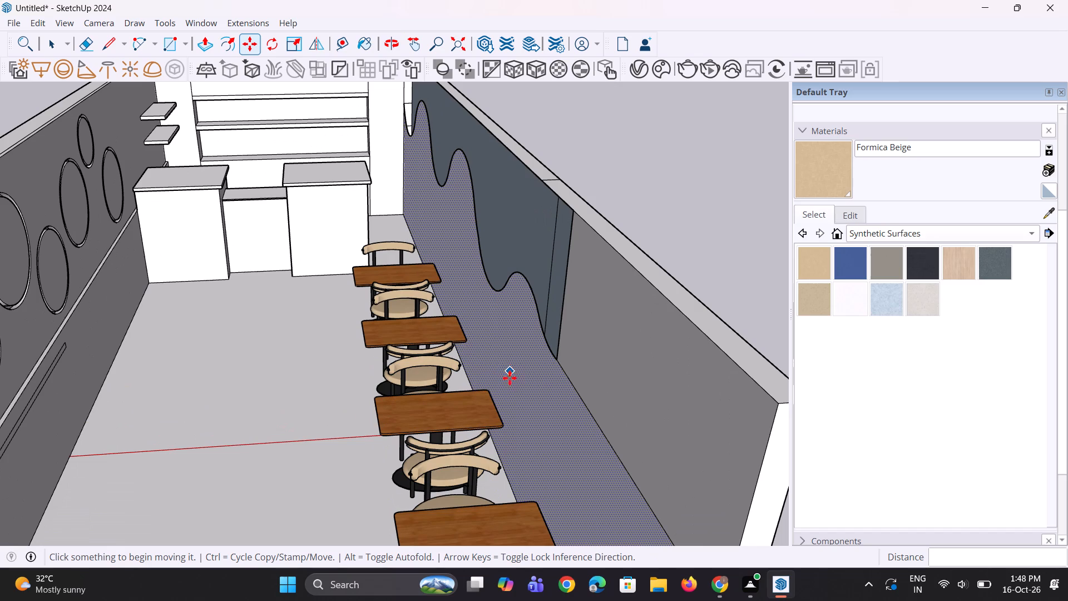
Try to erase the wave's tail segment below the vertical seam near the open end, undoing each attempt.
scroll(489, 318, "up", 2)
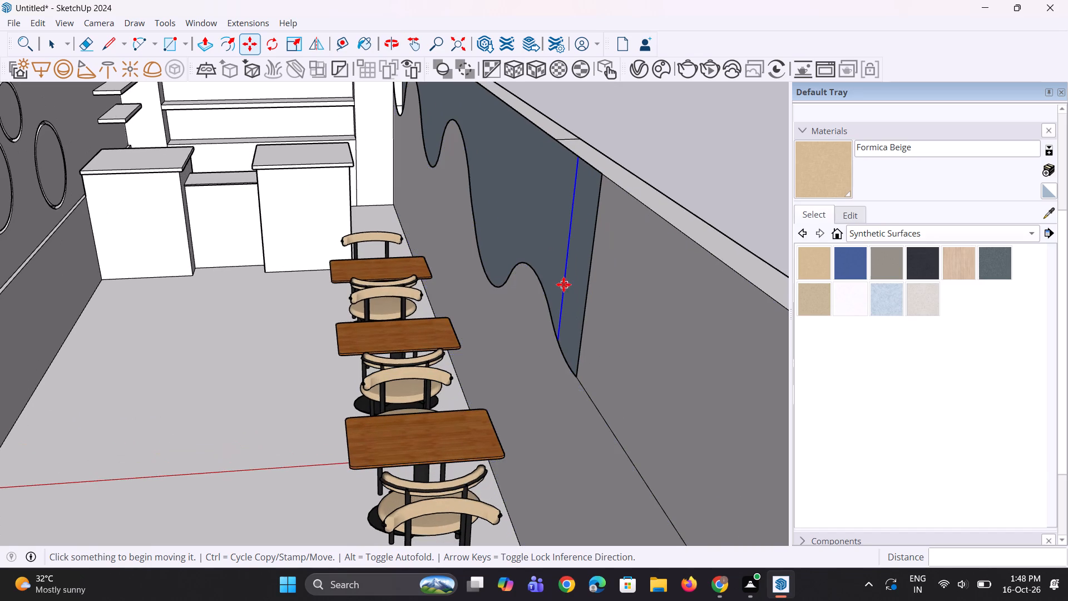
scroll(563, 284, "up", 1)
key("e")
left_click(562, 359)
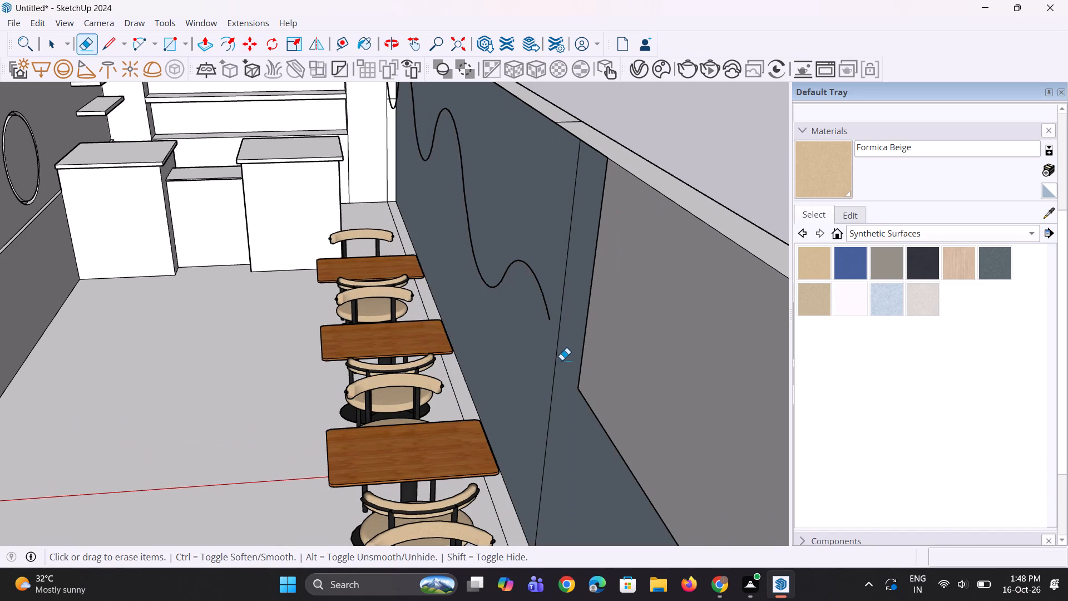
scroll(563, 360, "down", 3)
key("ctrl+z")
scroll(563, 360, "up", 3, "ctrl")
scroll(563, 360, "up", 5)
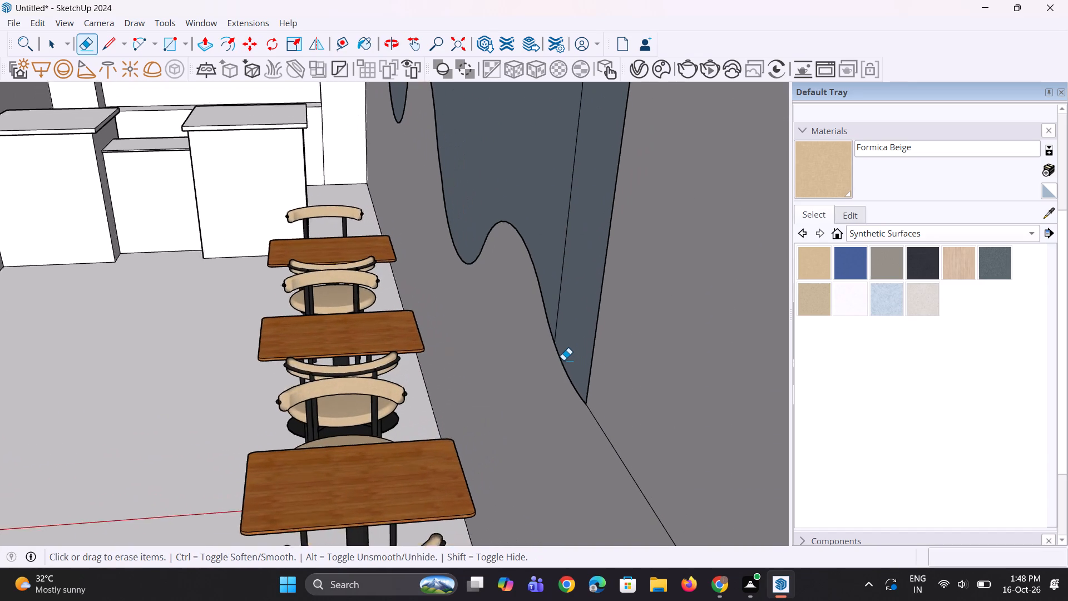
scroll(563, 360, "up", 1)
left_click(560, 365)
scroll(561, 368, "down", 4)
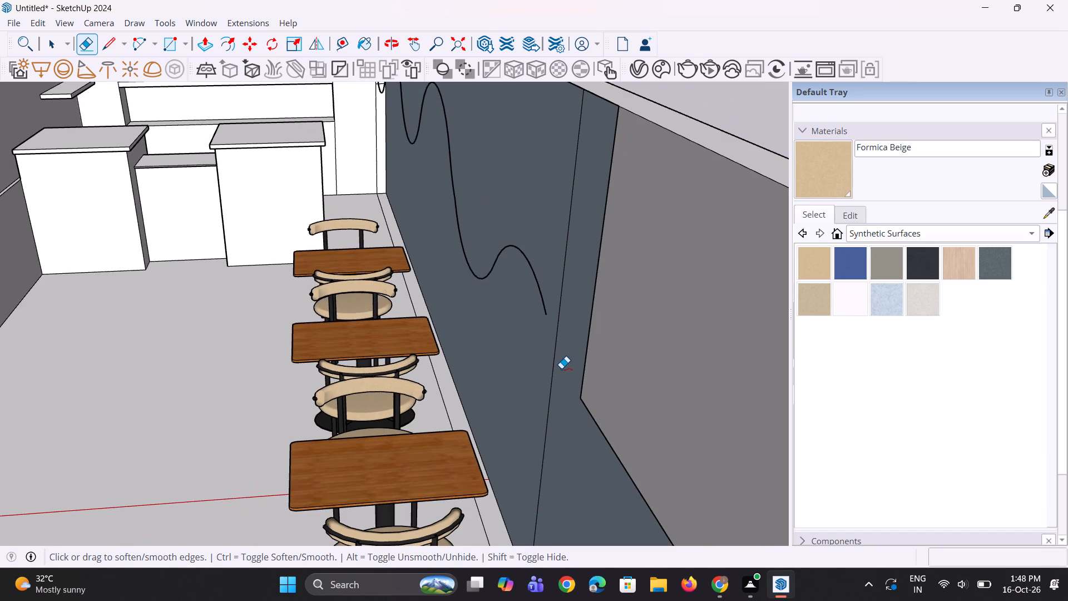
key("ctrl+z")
Erase the vertical seam line crossing the recessed blue panel above the wave's end.
middle_click_drag(528, 382, 651, 392)
scroll(556, 392, "down", 5)
middle_click_drag(596, 387, 634, 369)
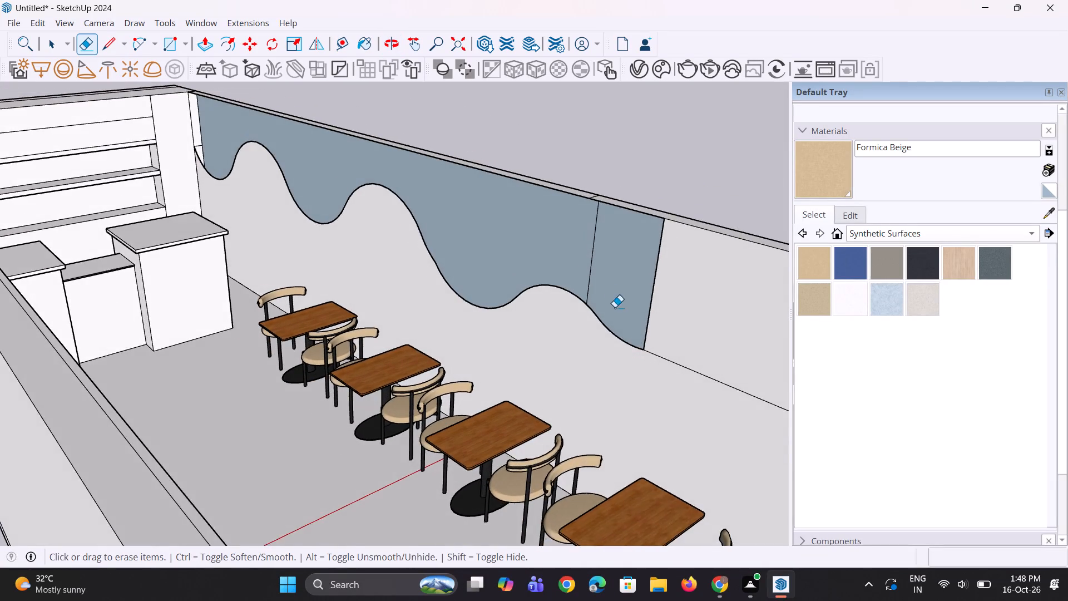
scroll(608, 297, "up", 2)
scroll(606, 224, "up", 2)
left_click(590, 235)
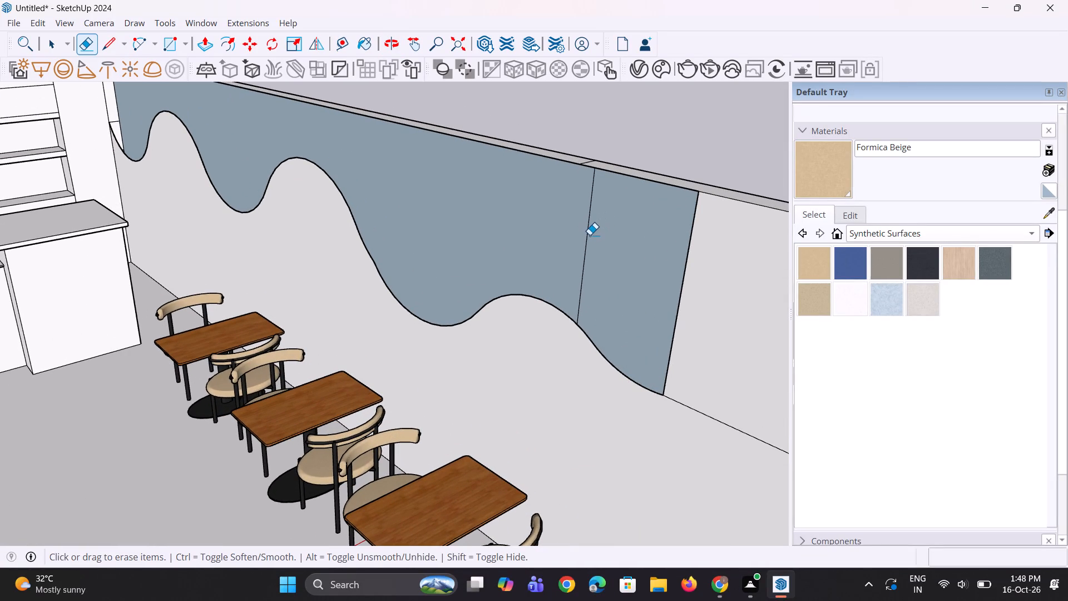
left_click(590, 237)
left_click(585, 243)
Erase the recessed panel's vertical end edge and the straight line running from the wave's end to the room's open end.
scroll(555, 320, "down", 6)
scroll(621, 336, "up", 1)
middle_click_drag(621, 336, 652, 327)
scroll(631, 316, "up", 3)
left_click(610, 304)
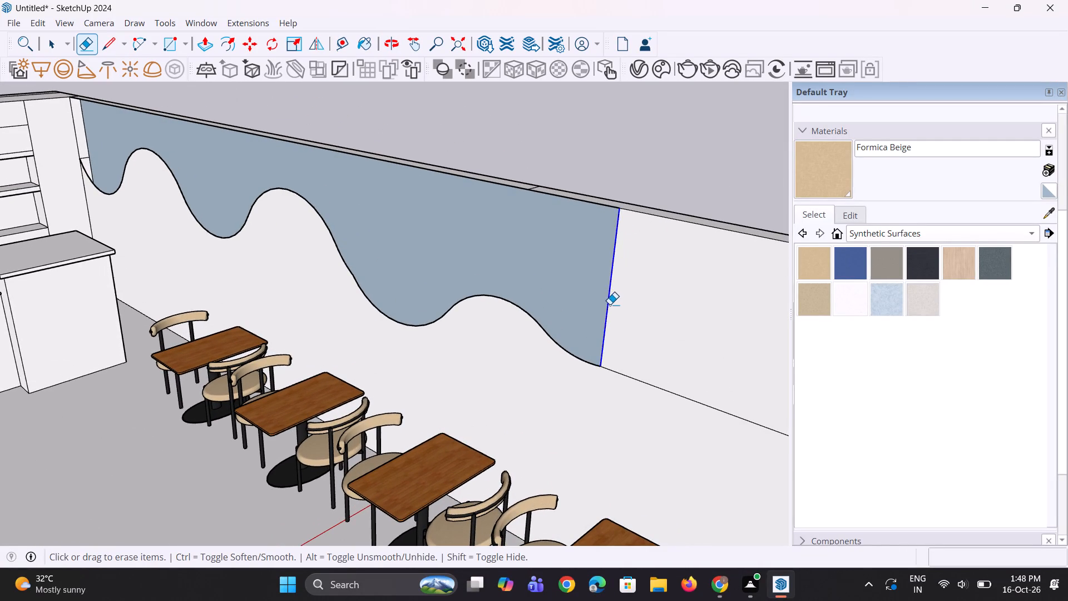
left_click(646, 385)
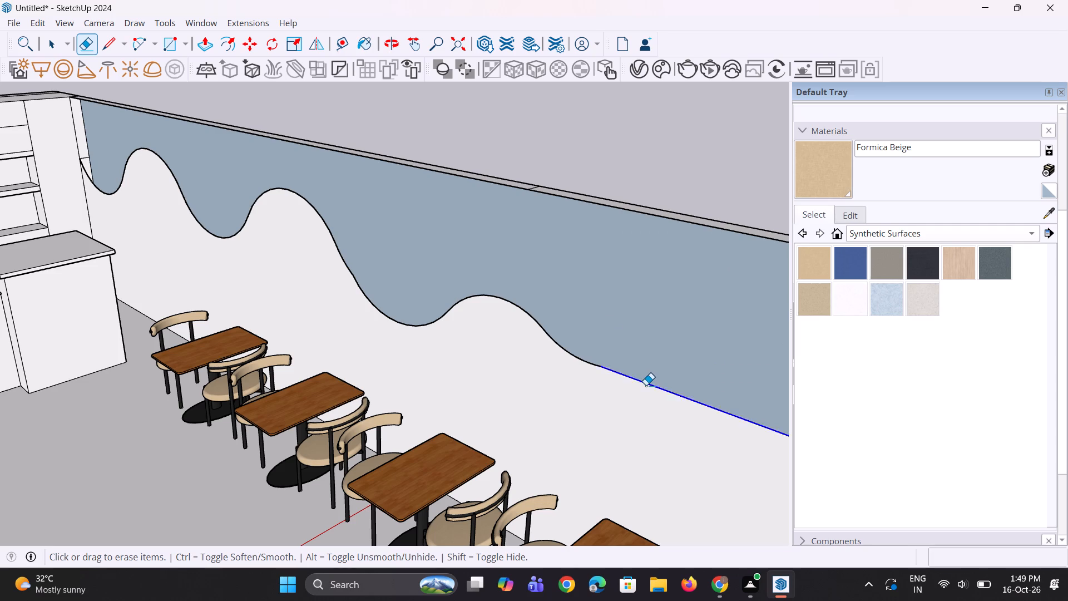
Erase the last descending arc segment at the open-room end of the wavy curve.
scroll(587, 358, "down", 6)
middle_click_drag(606, 378, 596, 352)
scroll(623, 387, "up", 3)
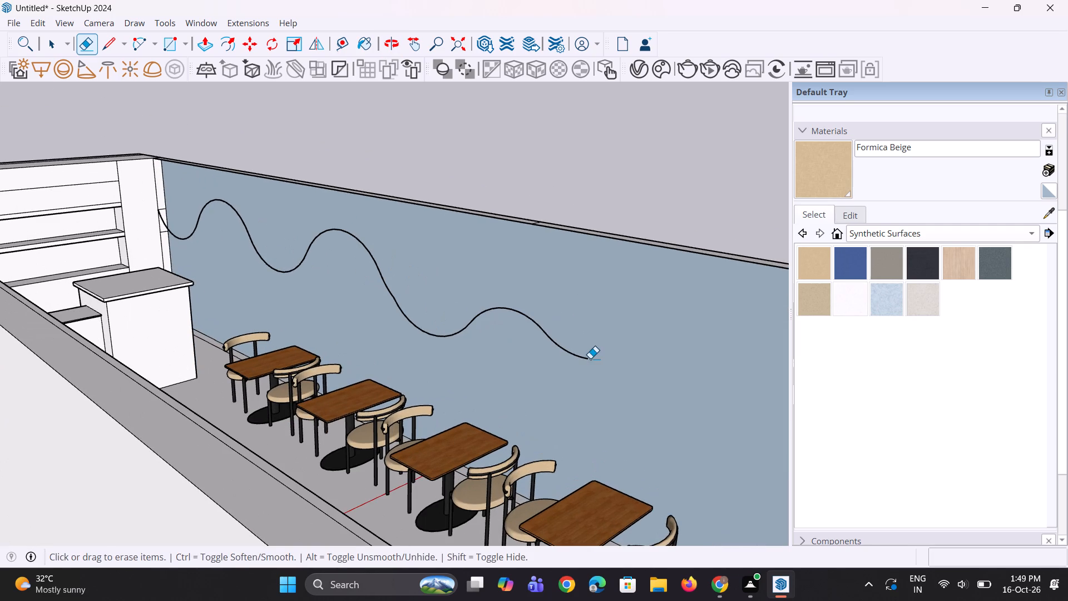
key("space")
key("e")
scroll(595, 375, "up", 2)
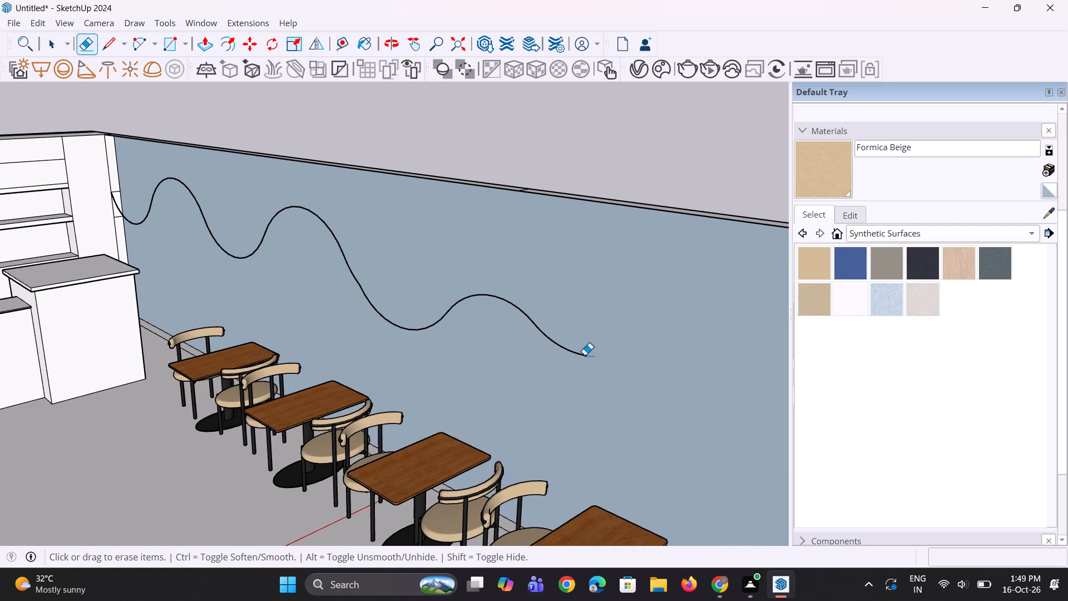
left_click(585, 355)
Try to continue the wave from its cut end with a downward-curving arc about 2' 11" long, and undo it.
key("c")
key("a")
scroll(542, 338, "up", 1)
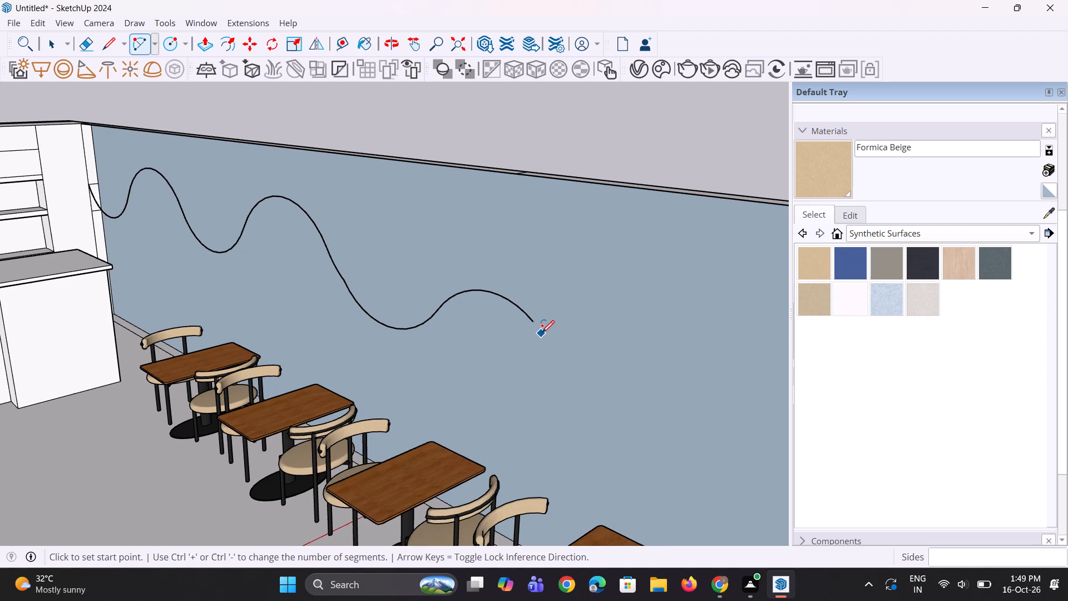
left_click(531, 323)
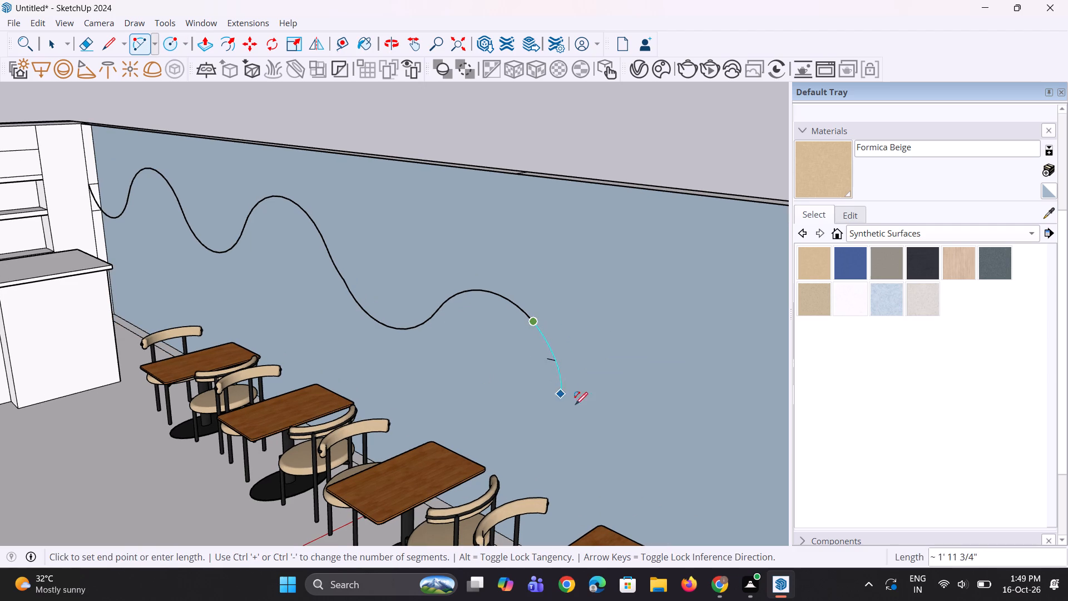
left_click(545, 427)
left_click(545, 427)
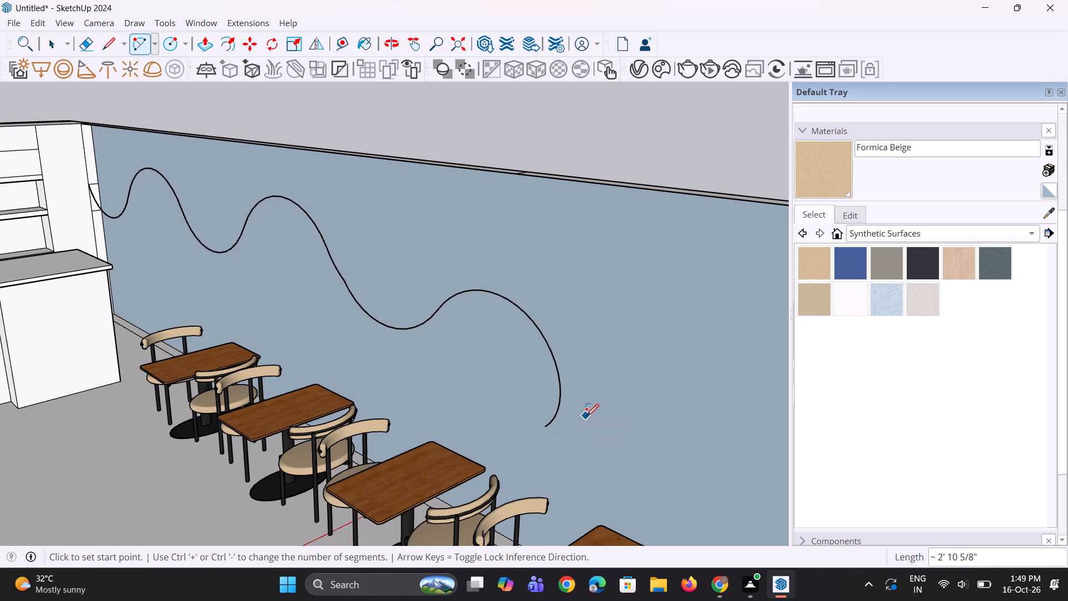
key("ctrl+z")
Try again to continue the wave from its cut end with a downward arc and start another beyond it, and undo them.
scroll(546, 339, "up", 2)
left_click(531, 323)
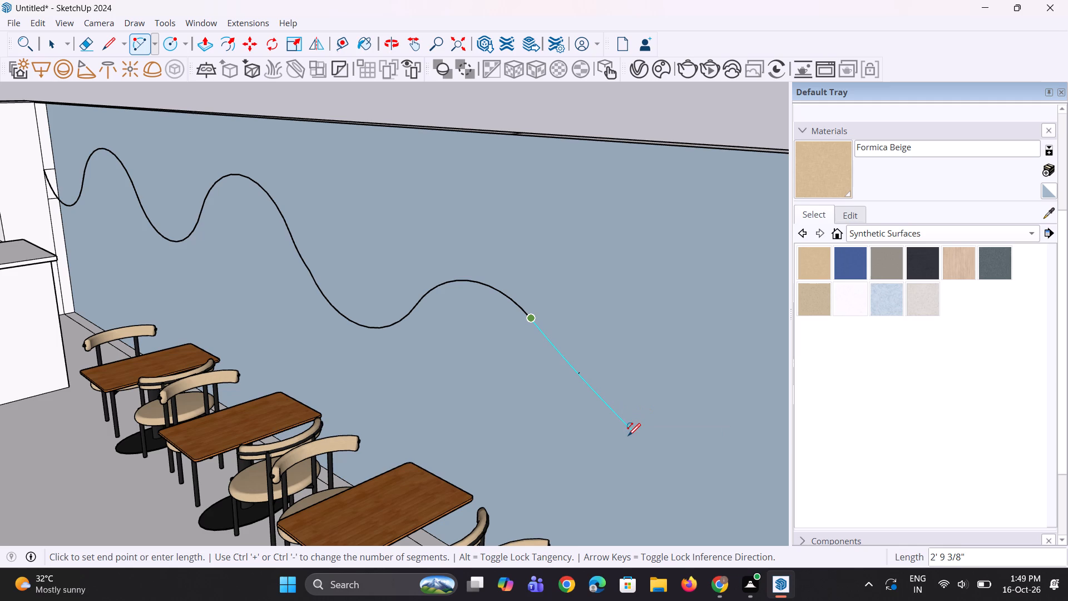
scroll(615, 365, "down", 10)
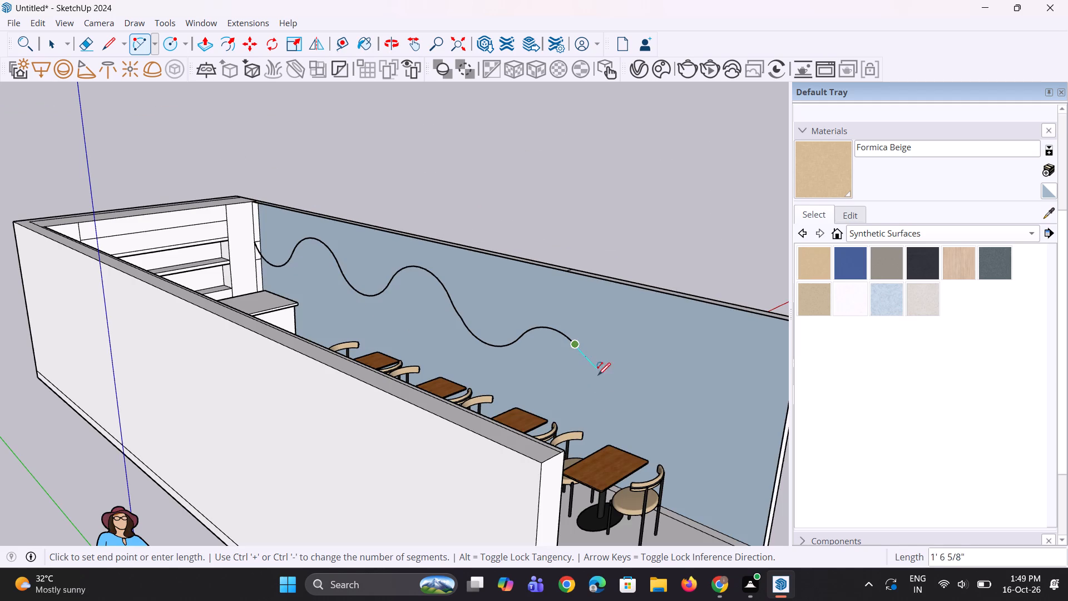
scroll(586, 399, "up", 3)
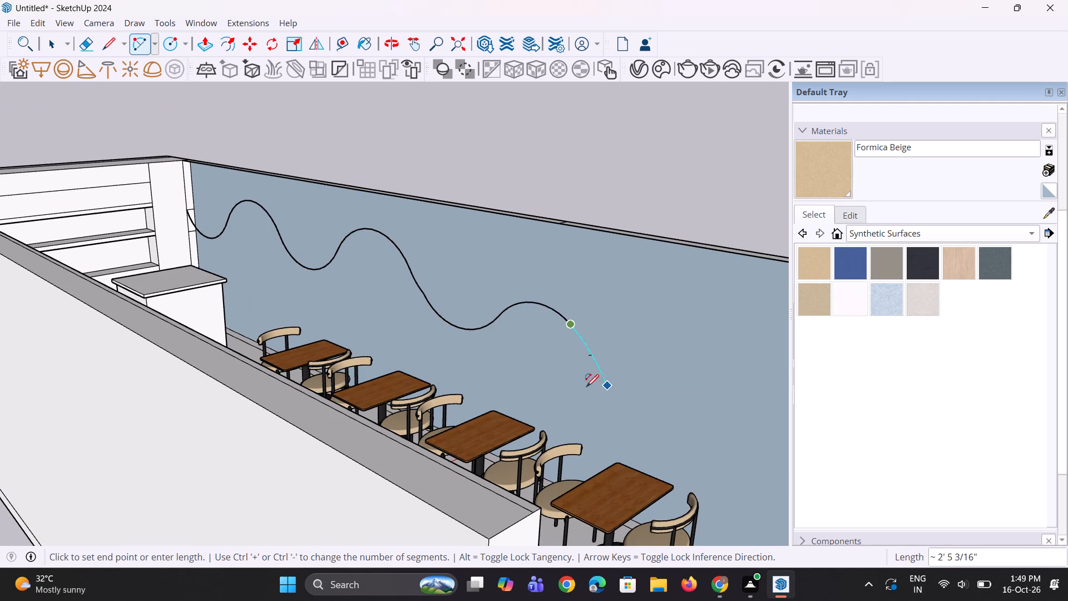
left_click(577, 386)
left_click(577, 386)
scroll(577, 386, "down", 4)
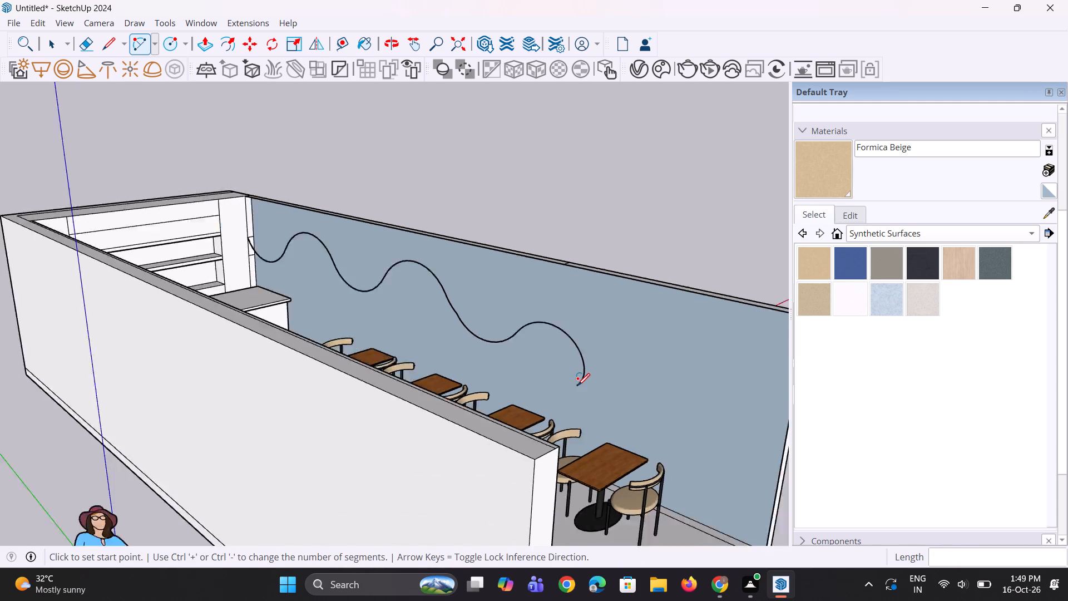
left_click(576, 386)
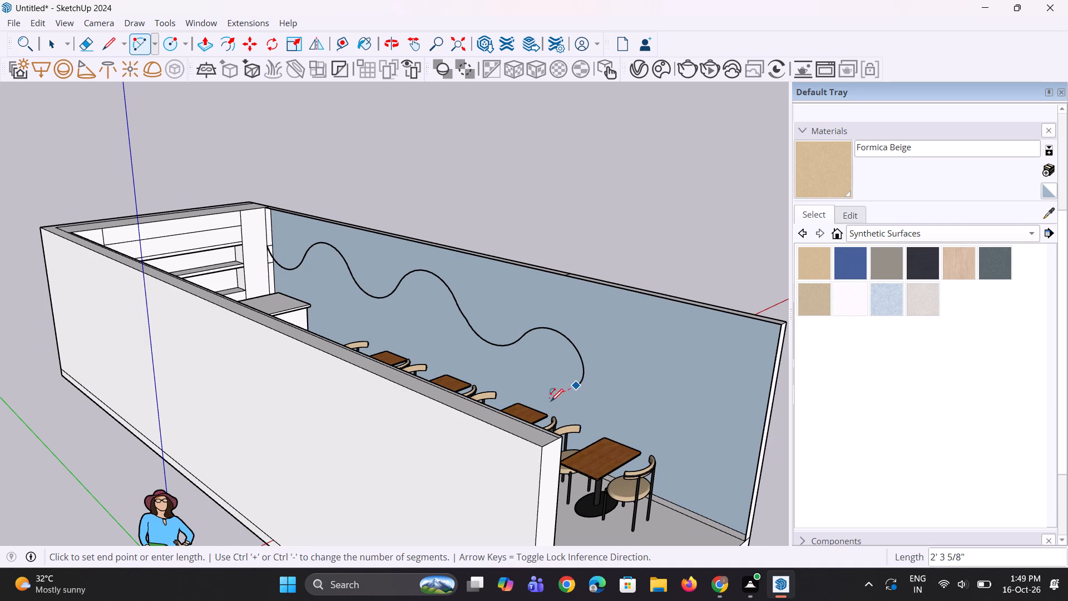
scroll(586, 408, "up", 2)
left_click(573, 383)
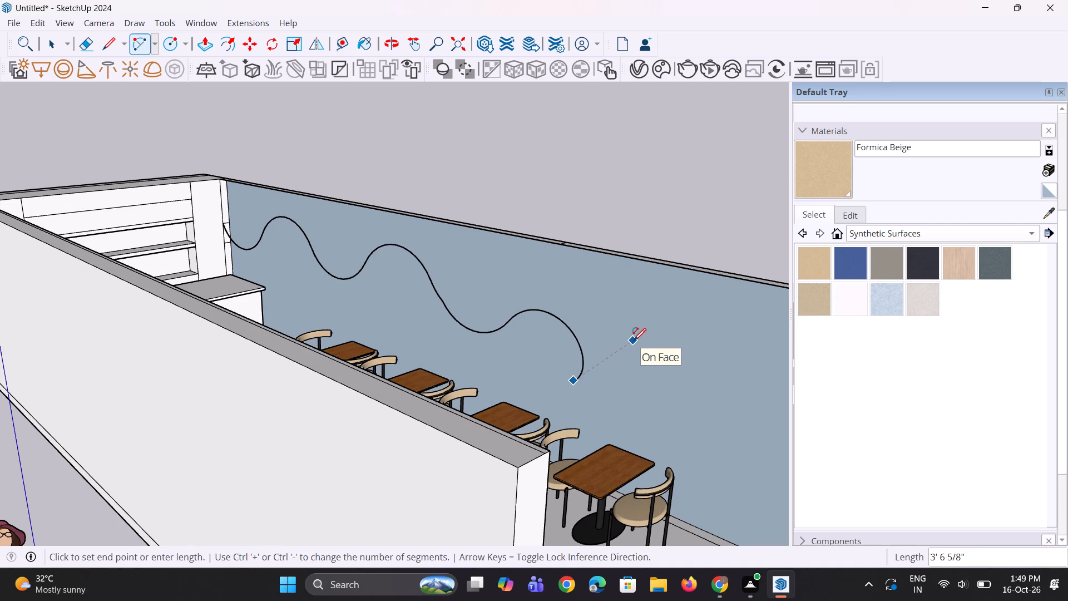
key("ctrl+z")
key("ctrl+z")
Erase the final crest arc at the open-room end of the wavy curve.
scroll(594, 341, "up", 3)
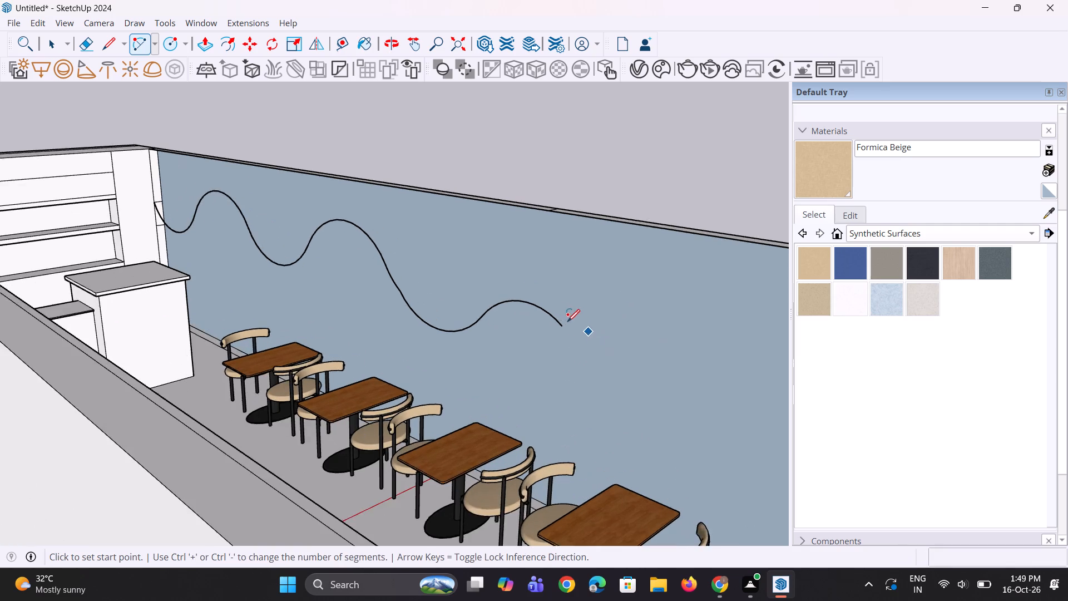
scroll(560, 319, "up", 1)
key("space")
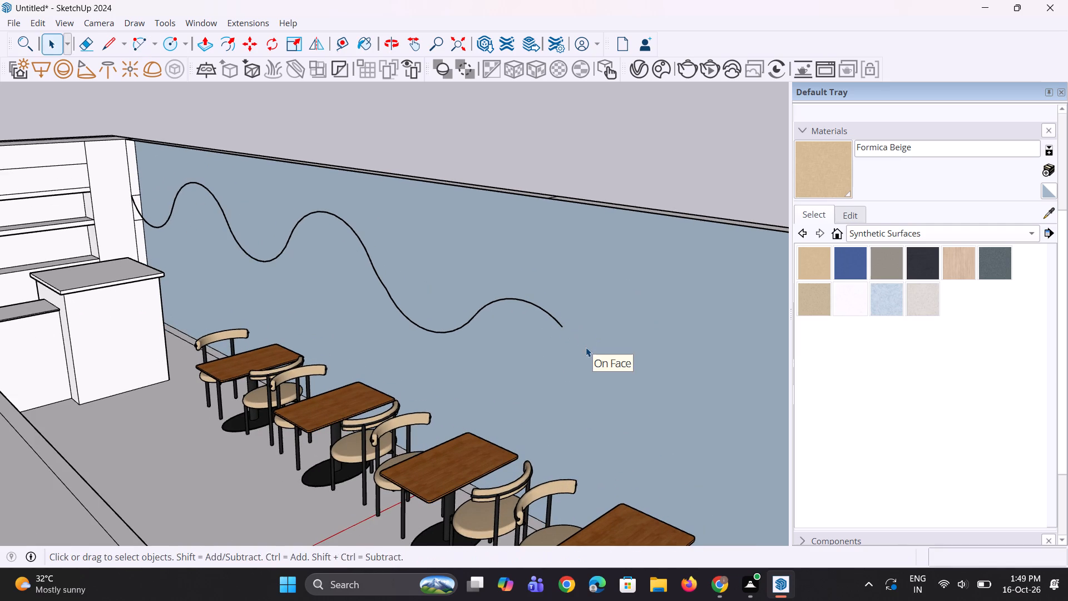
type("e")
left_click(559, 324)
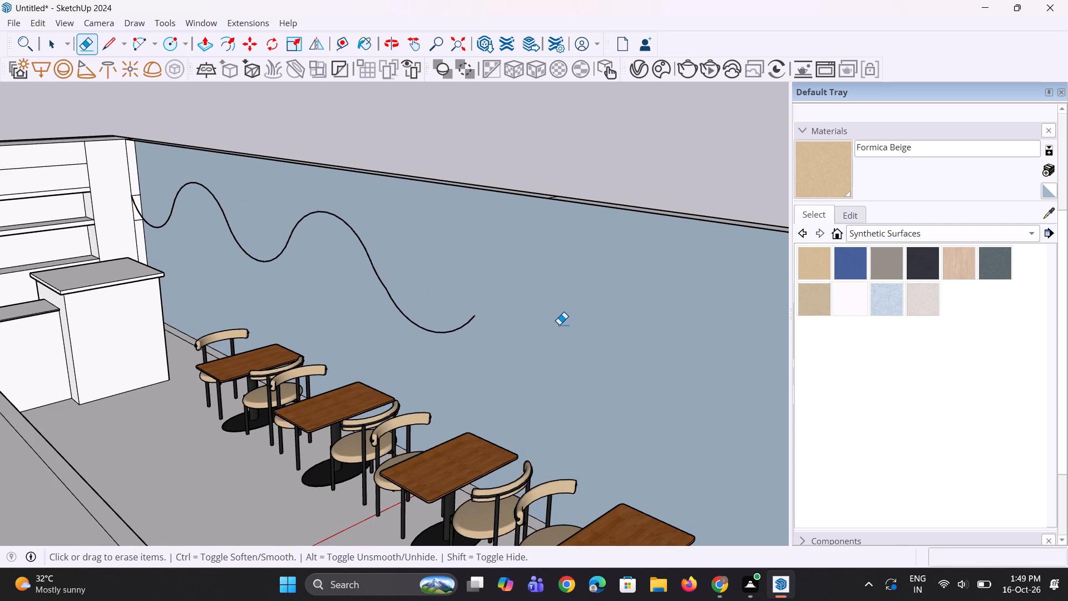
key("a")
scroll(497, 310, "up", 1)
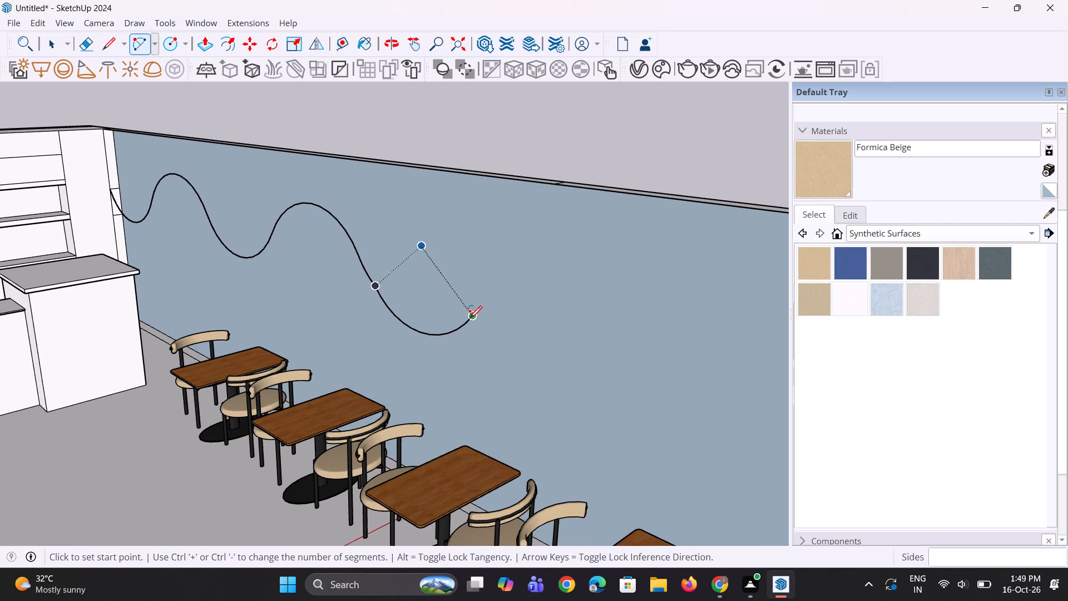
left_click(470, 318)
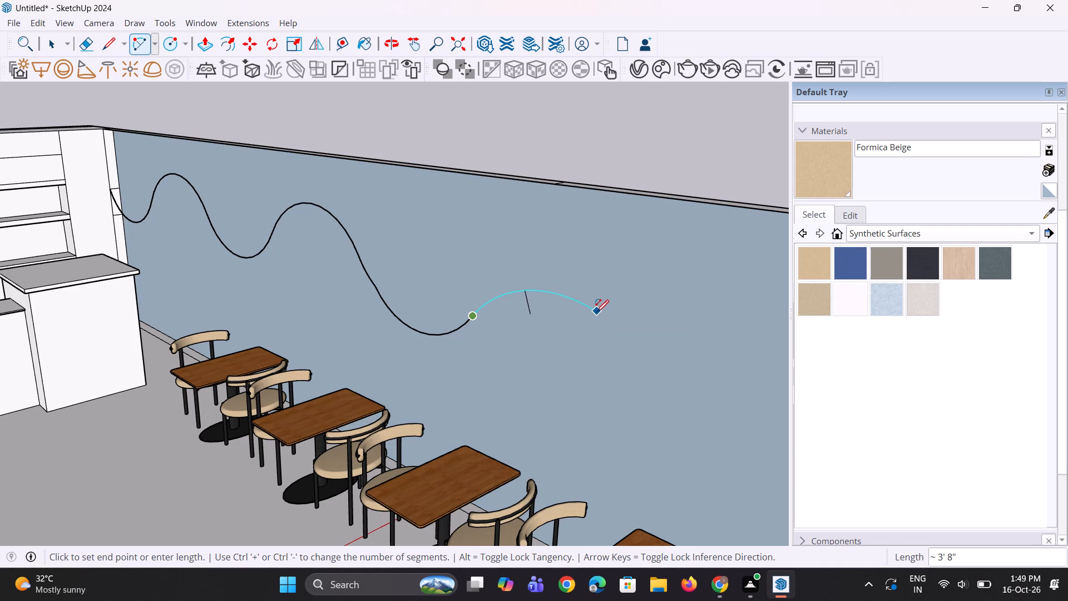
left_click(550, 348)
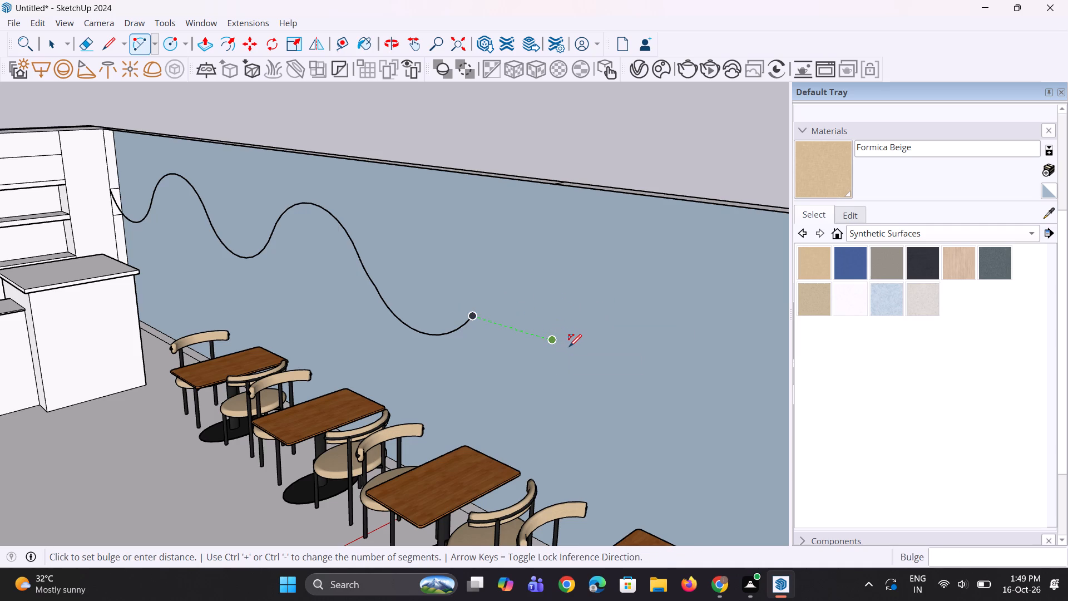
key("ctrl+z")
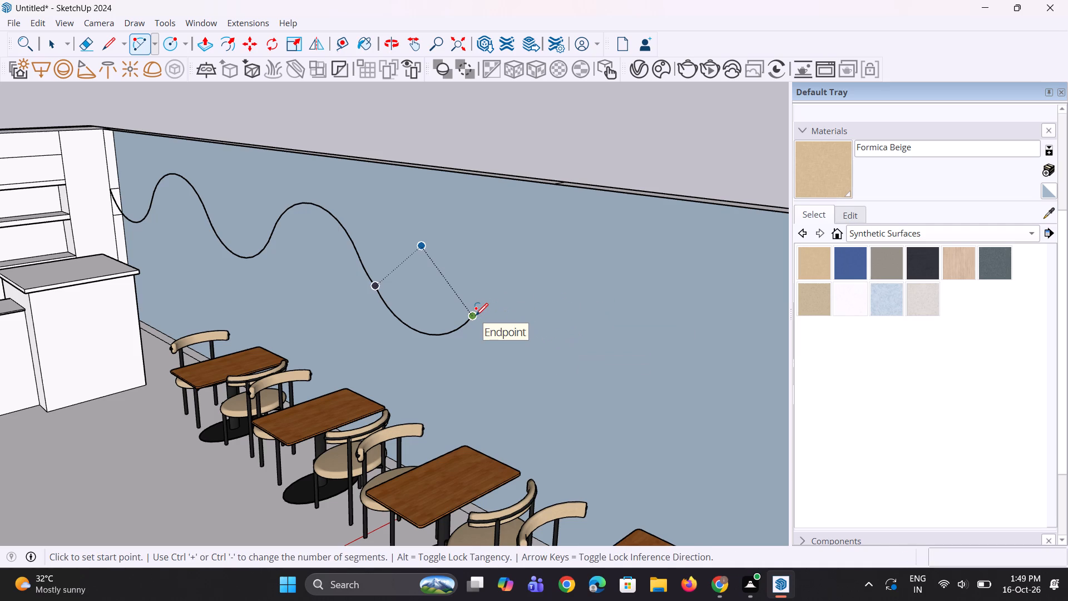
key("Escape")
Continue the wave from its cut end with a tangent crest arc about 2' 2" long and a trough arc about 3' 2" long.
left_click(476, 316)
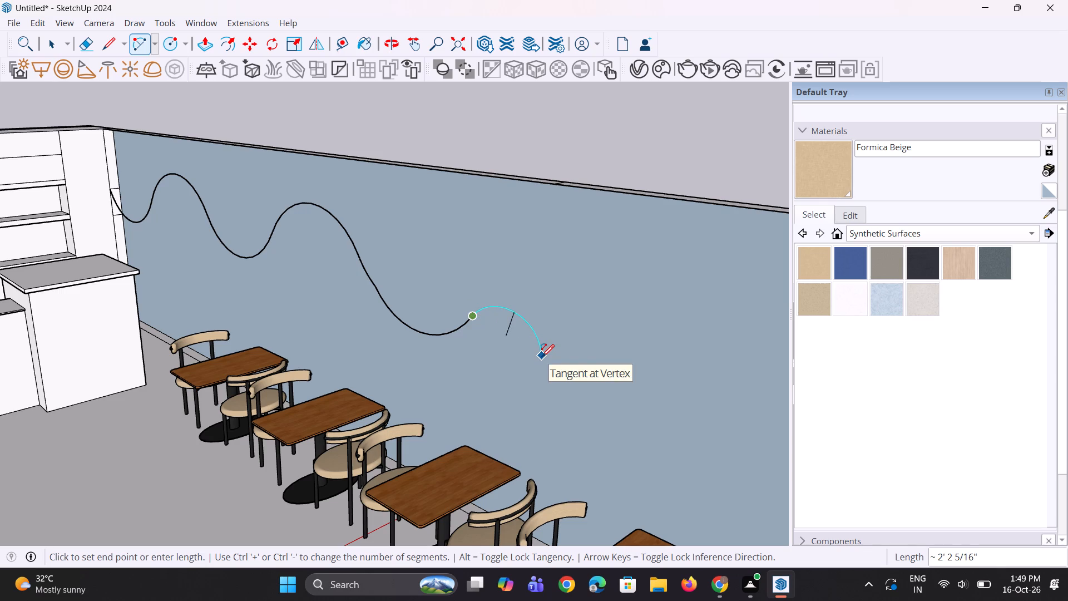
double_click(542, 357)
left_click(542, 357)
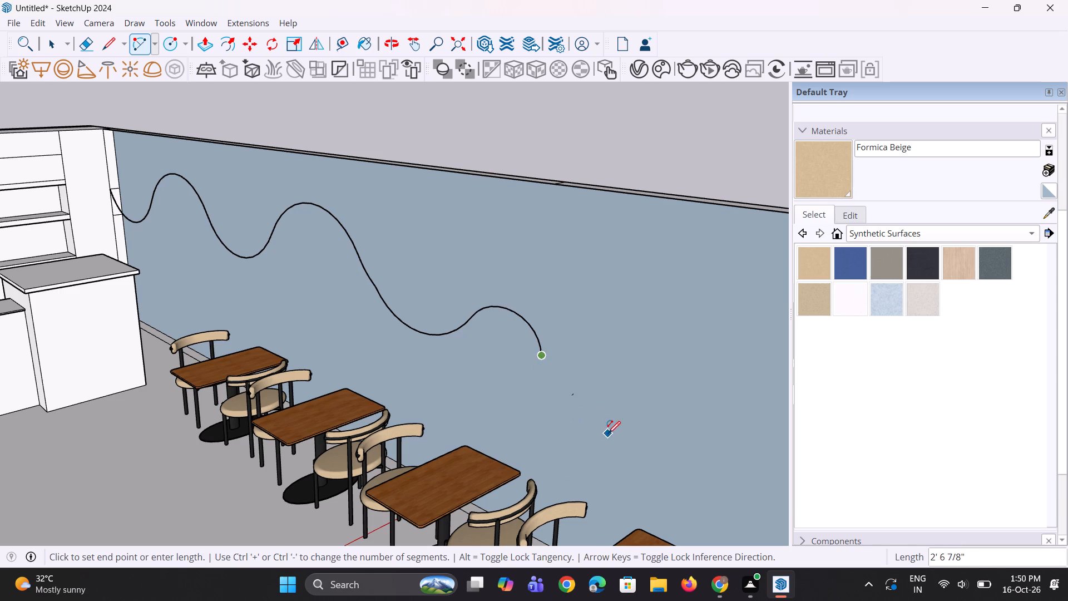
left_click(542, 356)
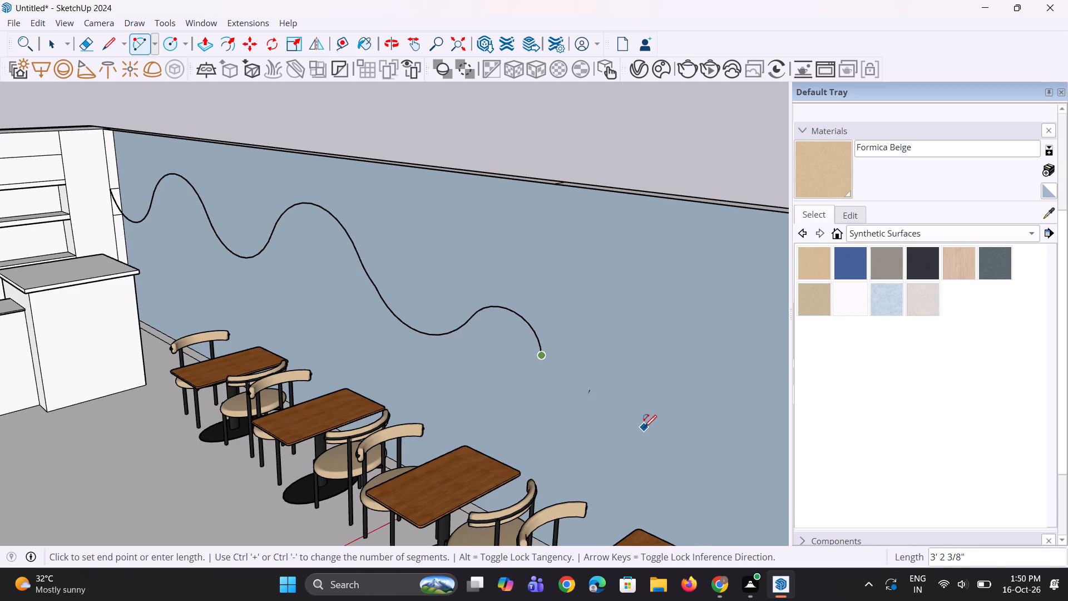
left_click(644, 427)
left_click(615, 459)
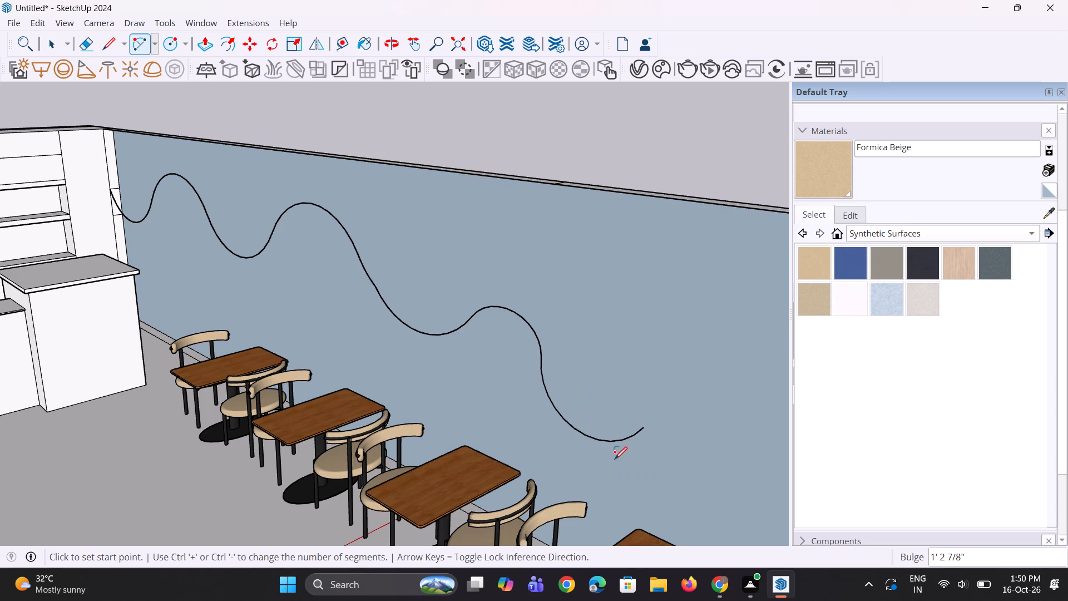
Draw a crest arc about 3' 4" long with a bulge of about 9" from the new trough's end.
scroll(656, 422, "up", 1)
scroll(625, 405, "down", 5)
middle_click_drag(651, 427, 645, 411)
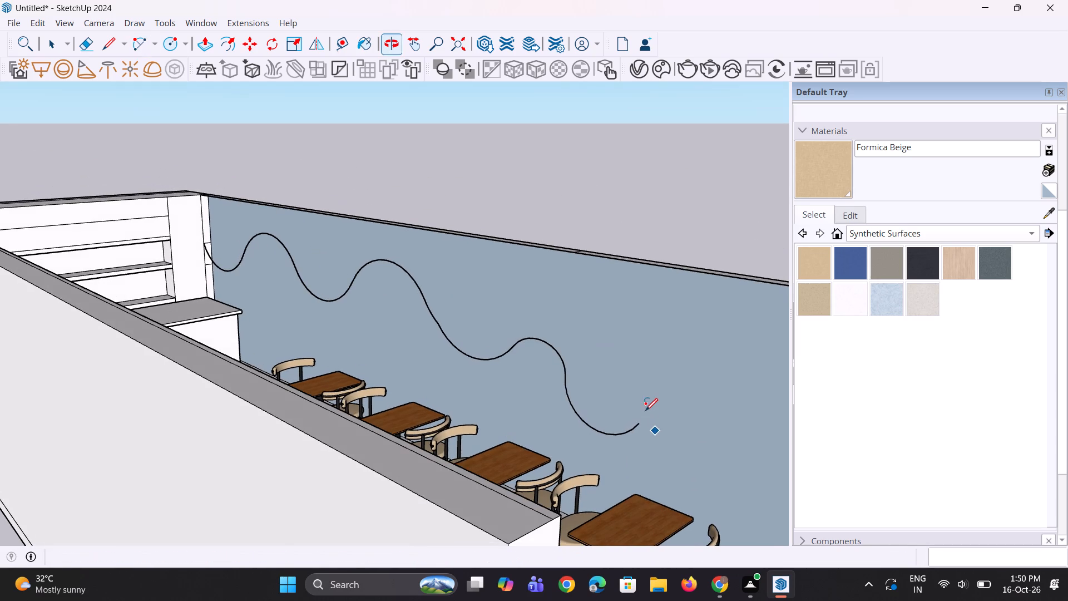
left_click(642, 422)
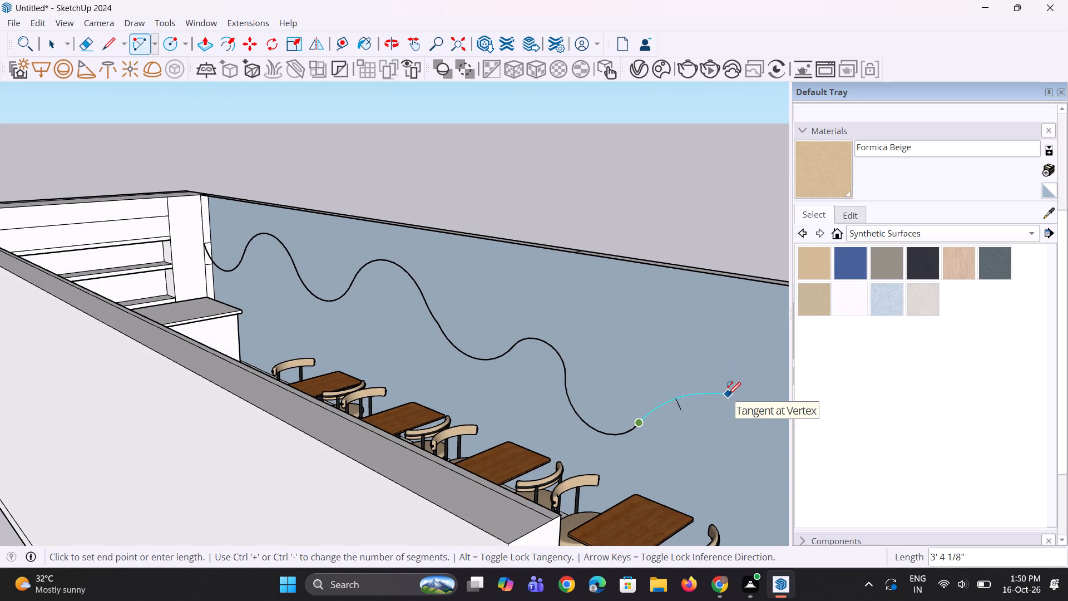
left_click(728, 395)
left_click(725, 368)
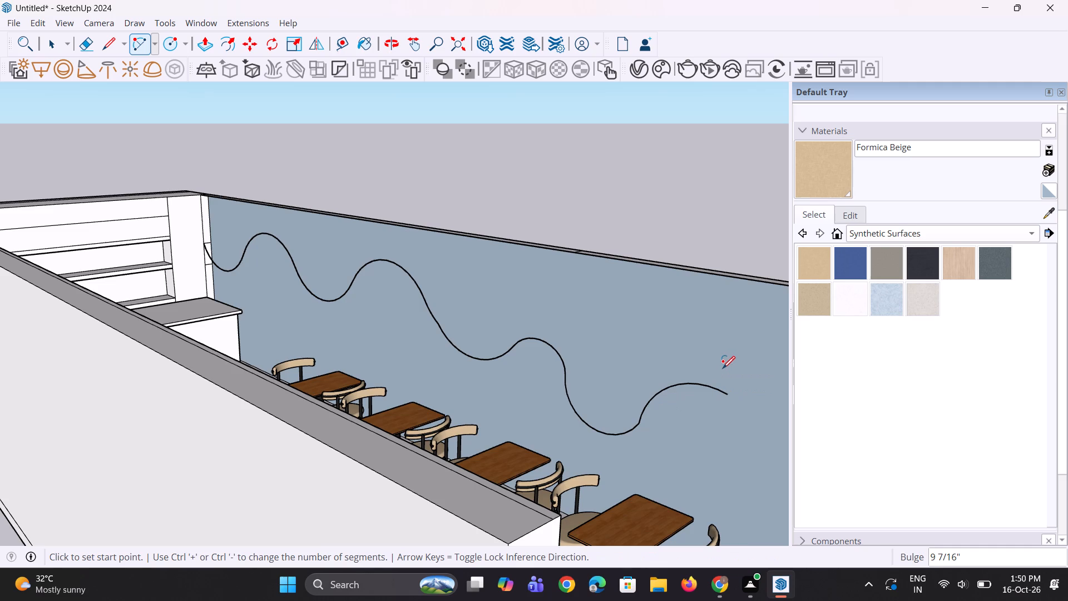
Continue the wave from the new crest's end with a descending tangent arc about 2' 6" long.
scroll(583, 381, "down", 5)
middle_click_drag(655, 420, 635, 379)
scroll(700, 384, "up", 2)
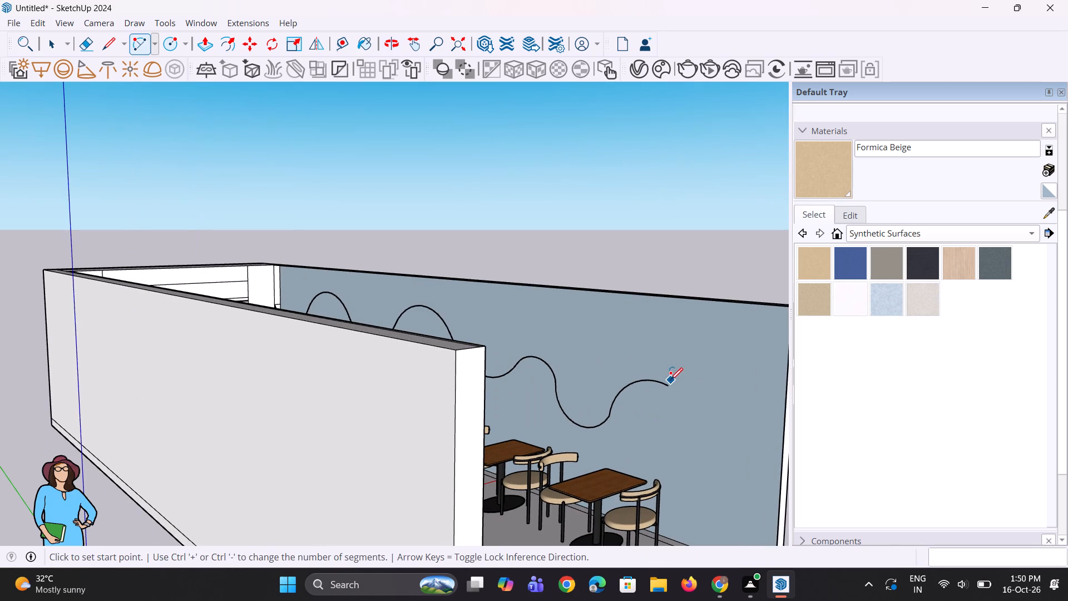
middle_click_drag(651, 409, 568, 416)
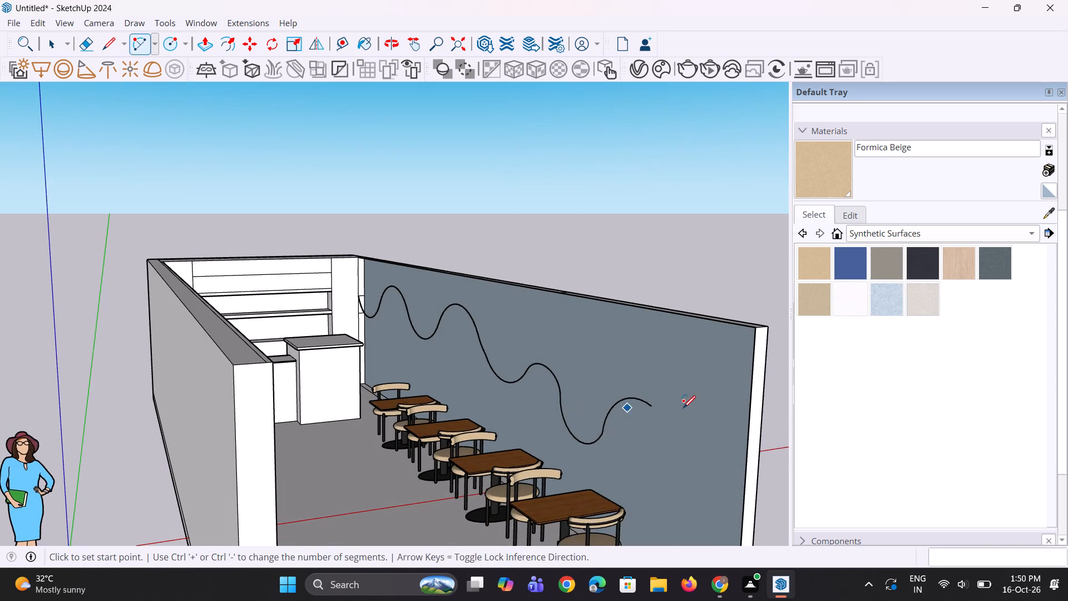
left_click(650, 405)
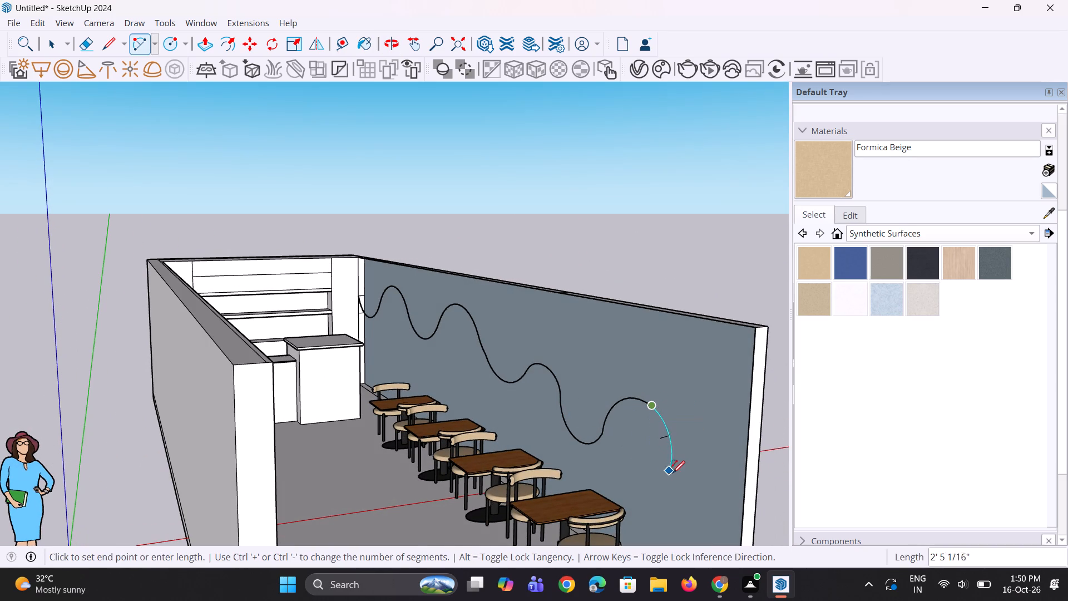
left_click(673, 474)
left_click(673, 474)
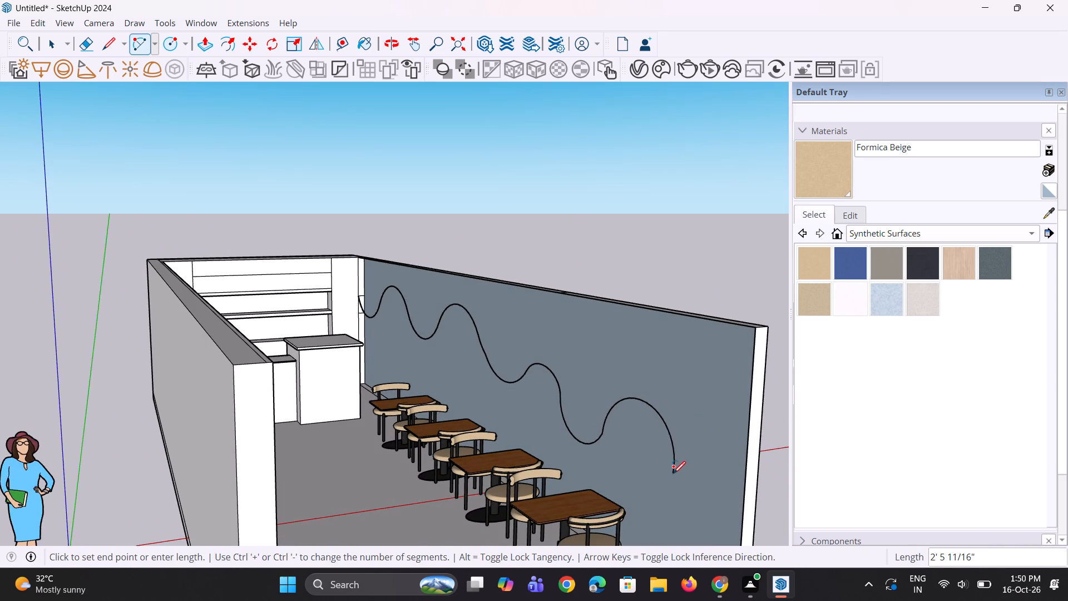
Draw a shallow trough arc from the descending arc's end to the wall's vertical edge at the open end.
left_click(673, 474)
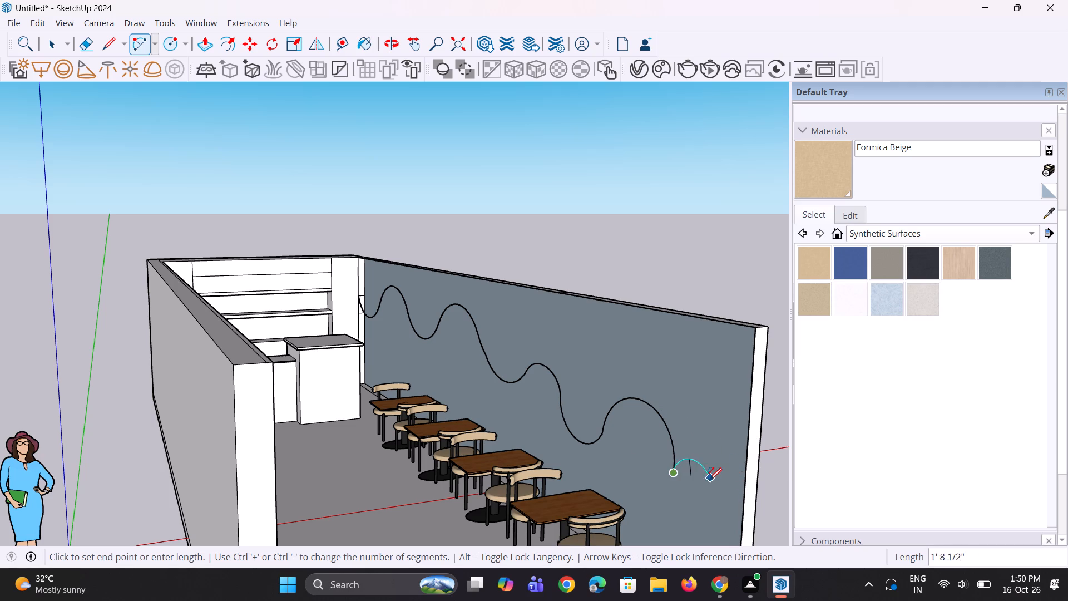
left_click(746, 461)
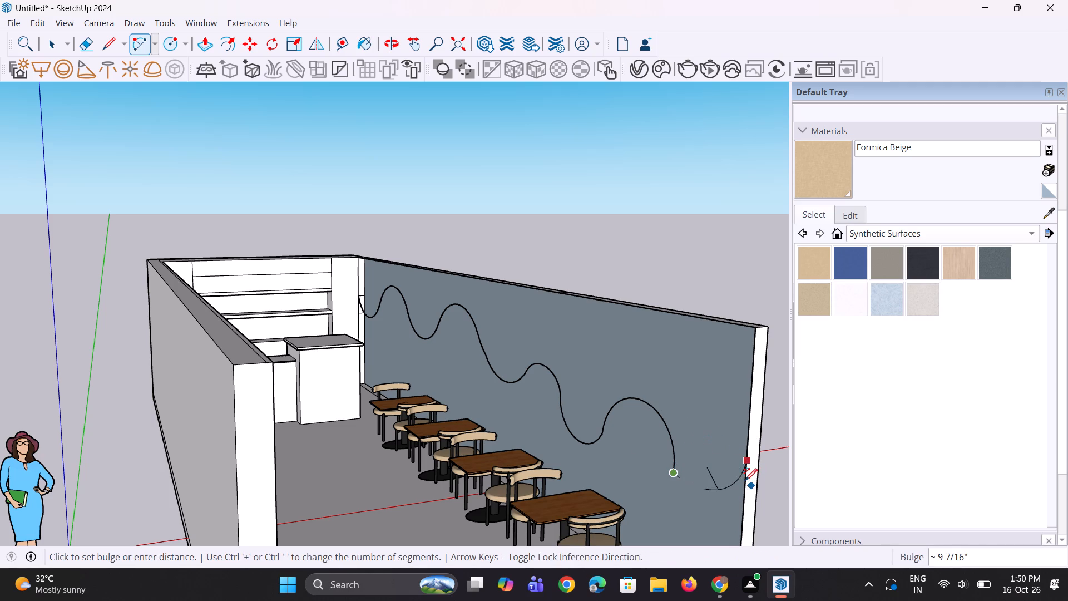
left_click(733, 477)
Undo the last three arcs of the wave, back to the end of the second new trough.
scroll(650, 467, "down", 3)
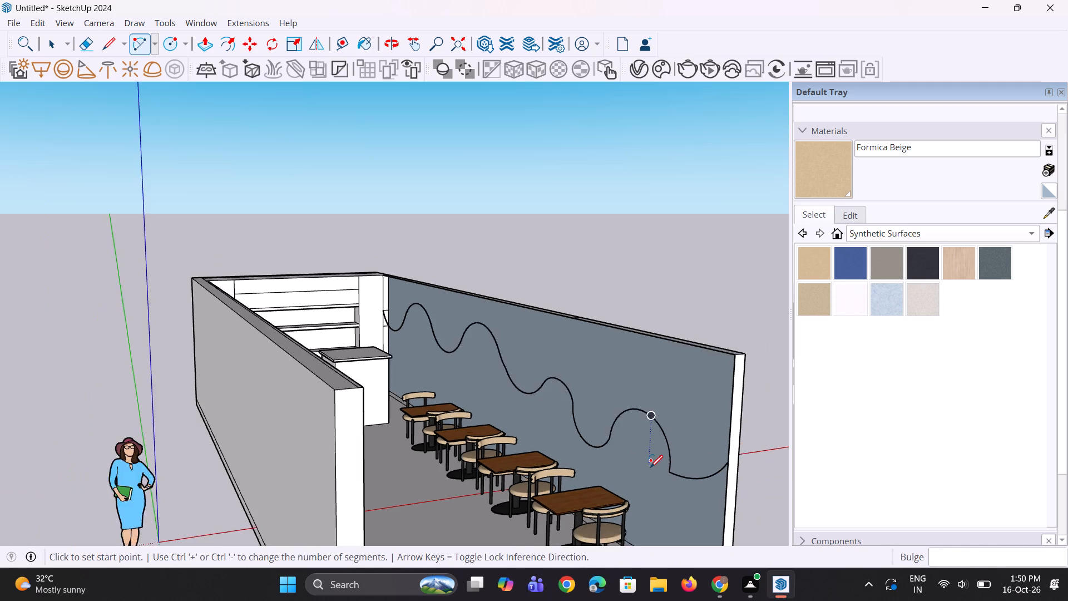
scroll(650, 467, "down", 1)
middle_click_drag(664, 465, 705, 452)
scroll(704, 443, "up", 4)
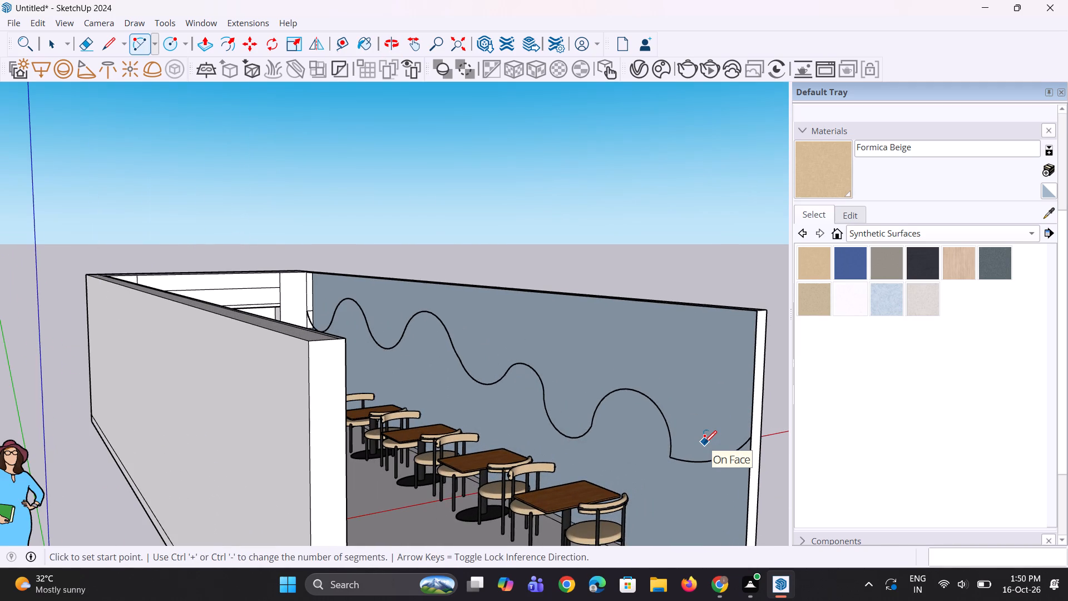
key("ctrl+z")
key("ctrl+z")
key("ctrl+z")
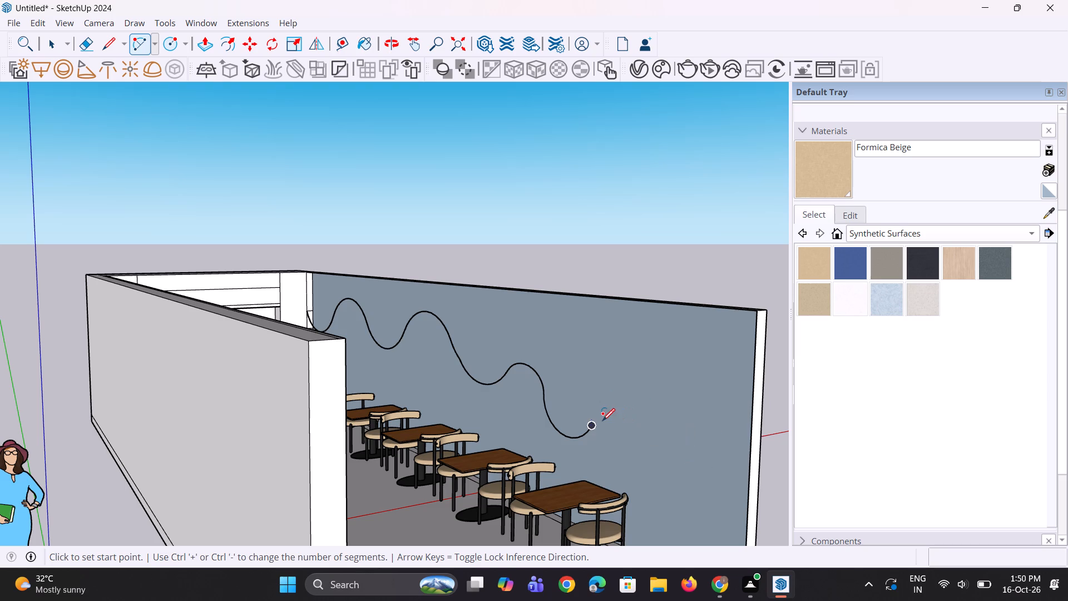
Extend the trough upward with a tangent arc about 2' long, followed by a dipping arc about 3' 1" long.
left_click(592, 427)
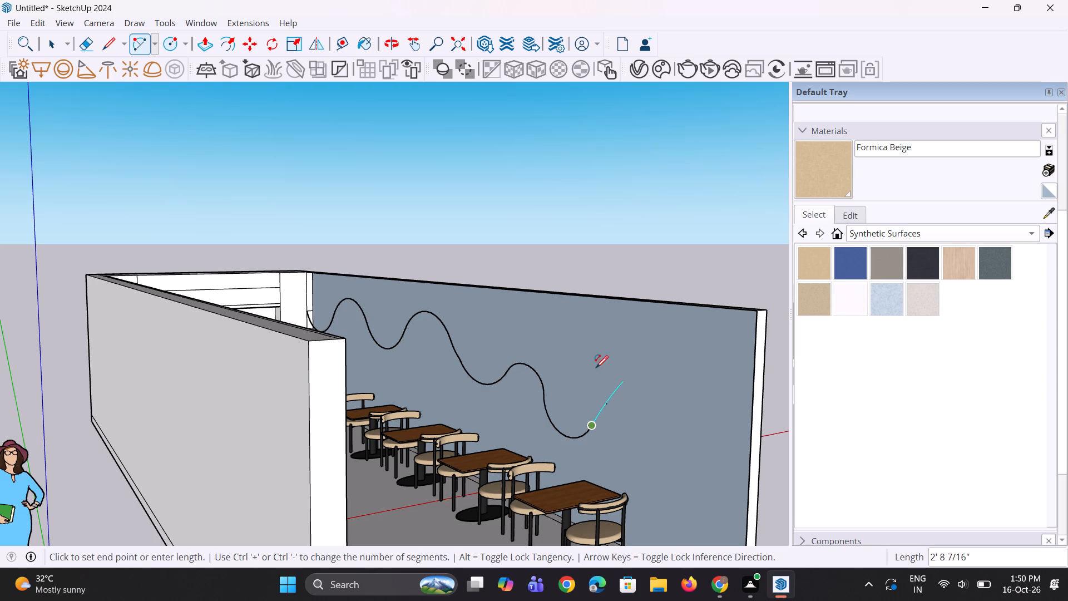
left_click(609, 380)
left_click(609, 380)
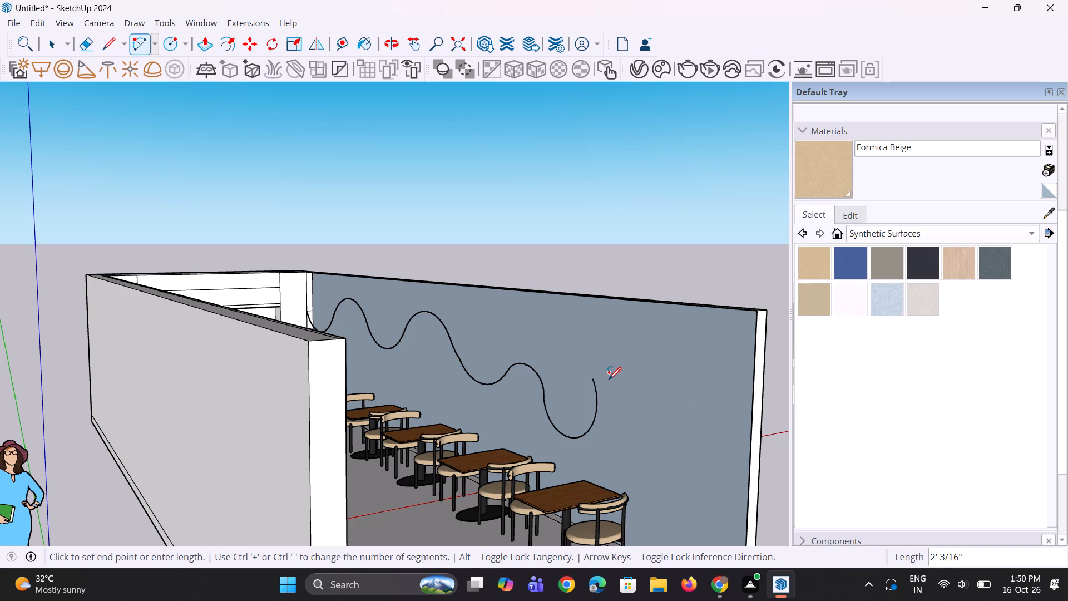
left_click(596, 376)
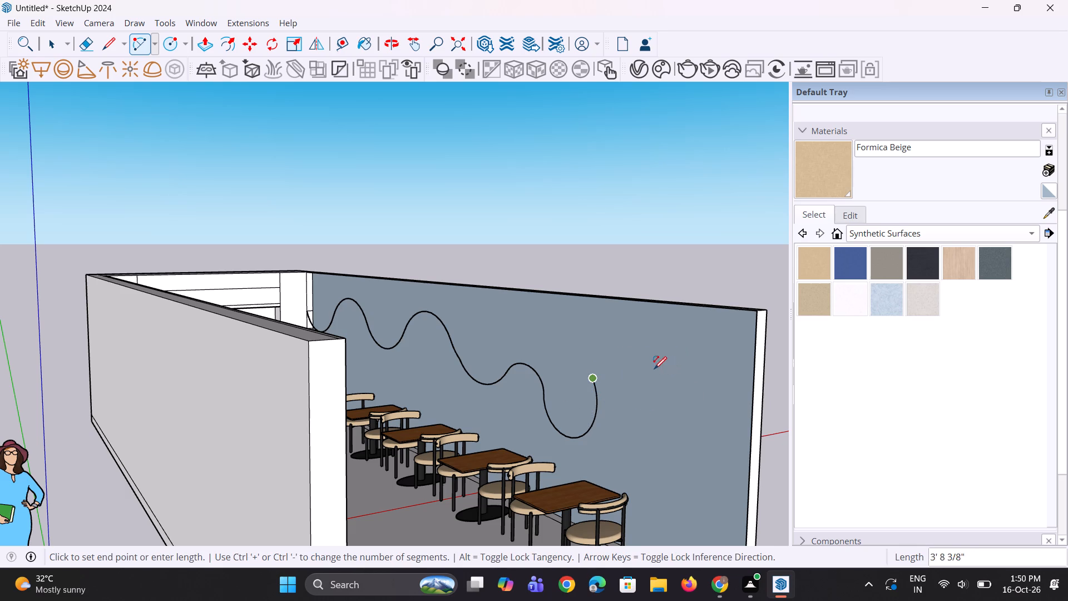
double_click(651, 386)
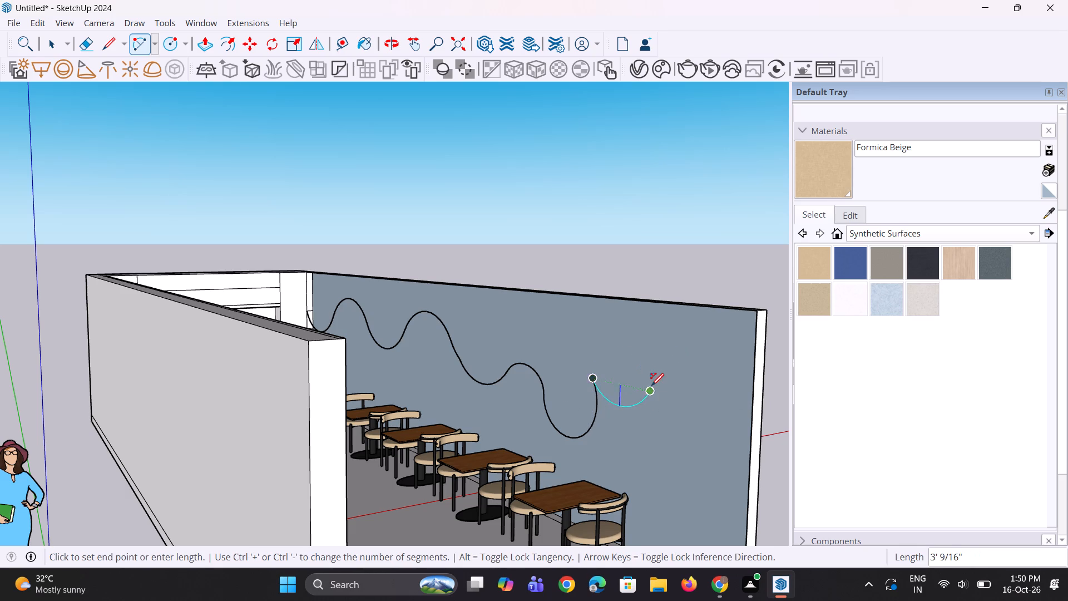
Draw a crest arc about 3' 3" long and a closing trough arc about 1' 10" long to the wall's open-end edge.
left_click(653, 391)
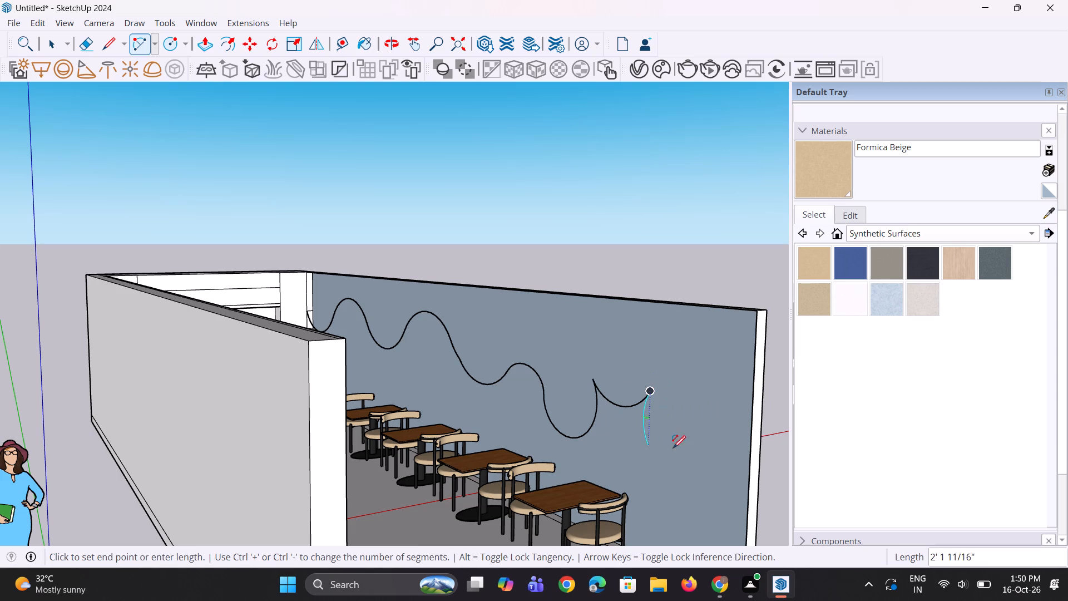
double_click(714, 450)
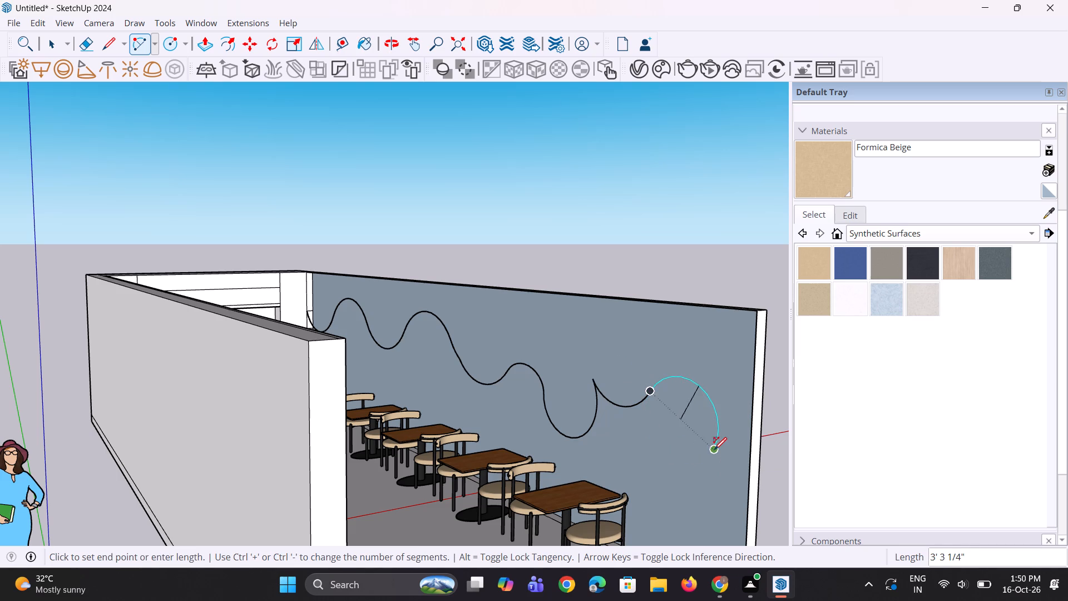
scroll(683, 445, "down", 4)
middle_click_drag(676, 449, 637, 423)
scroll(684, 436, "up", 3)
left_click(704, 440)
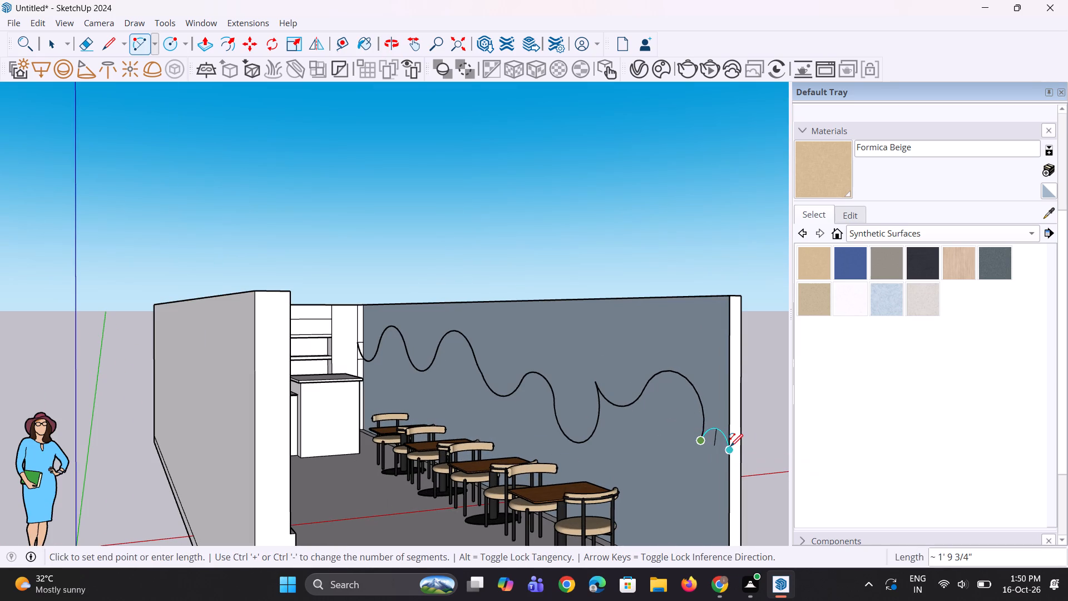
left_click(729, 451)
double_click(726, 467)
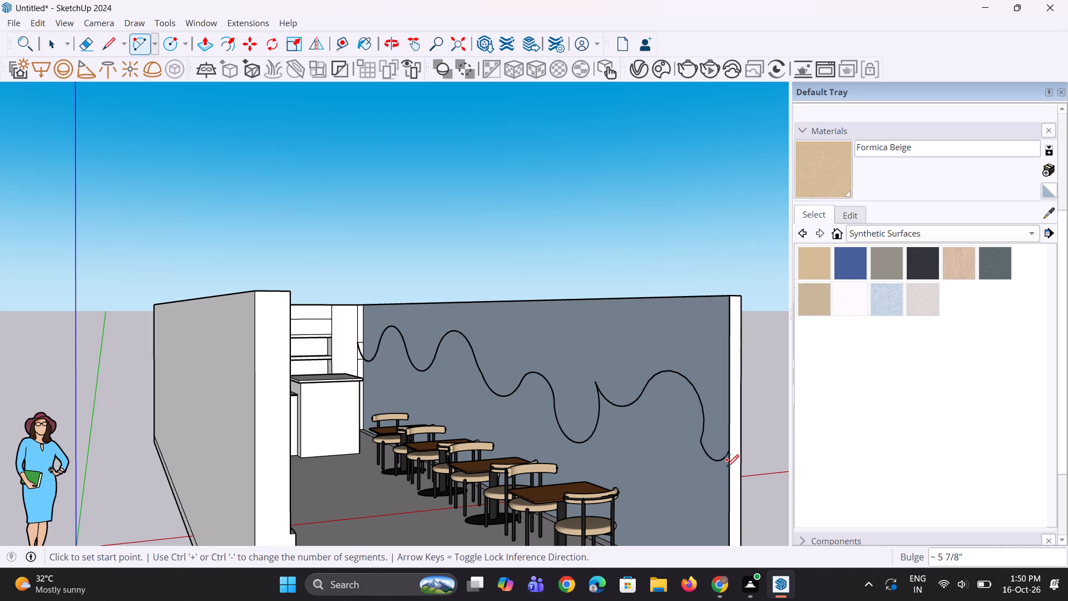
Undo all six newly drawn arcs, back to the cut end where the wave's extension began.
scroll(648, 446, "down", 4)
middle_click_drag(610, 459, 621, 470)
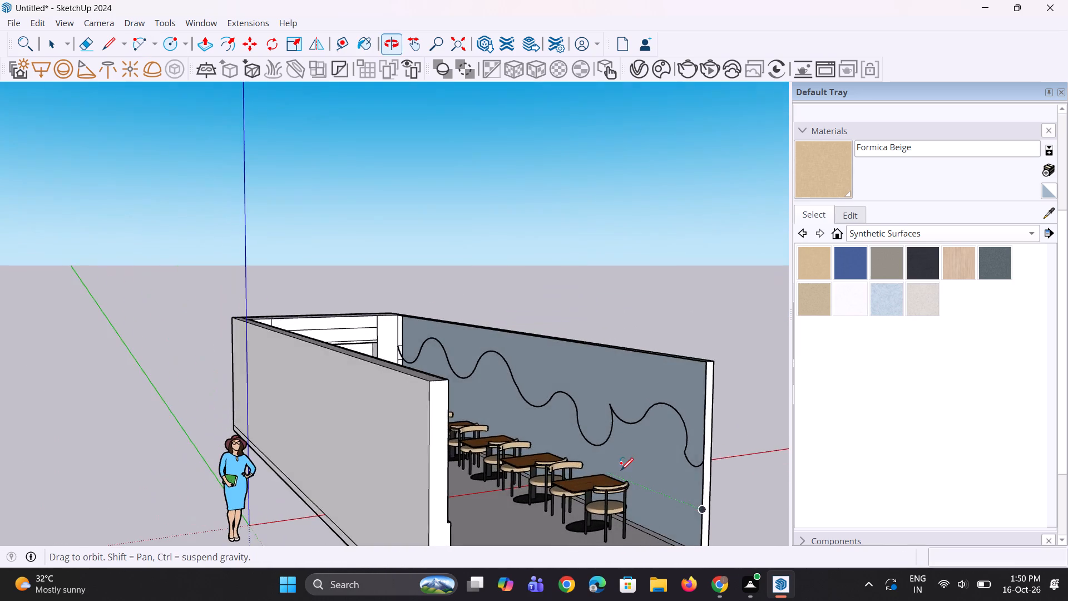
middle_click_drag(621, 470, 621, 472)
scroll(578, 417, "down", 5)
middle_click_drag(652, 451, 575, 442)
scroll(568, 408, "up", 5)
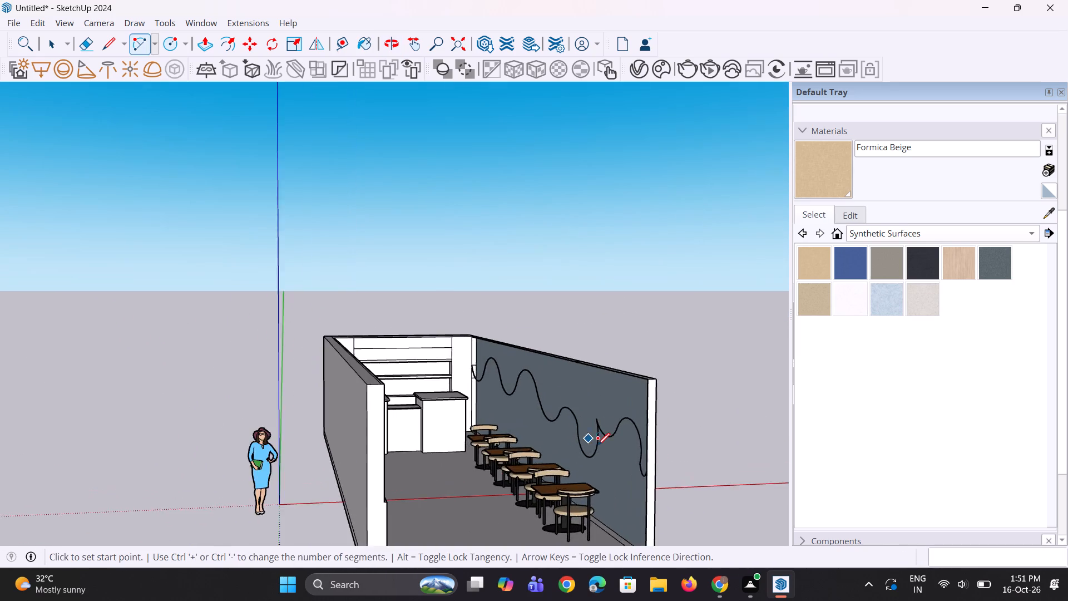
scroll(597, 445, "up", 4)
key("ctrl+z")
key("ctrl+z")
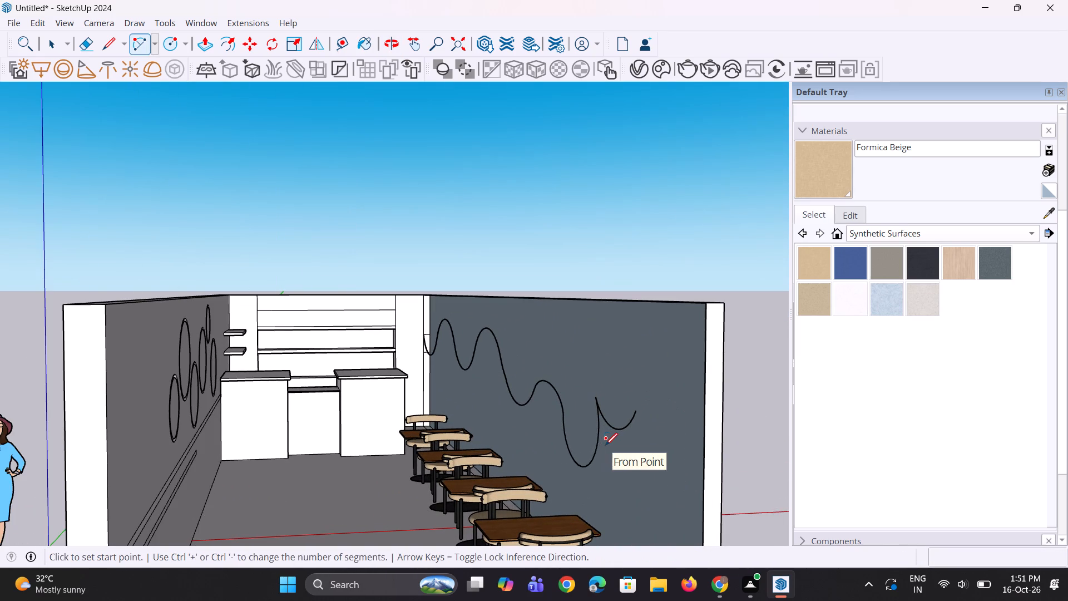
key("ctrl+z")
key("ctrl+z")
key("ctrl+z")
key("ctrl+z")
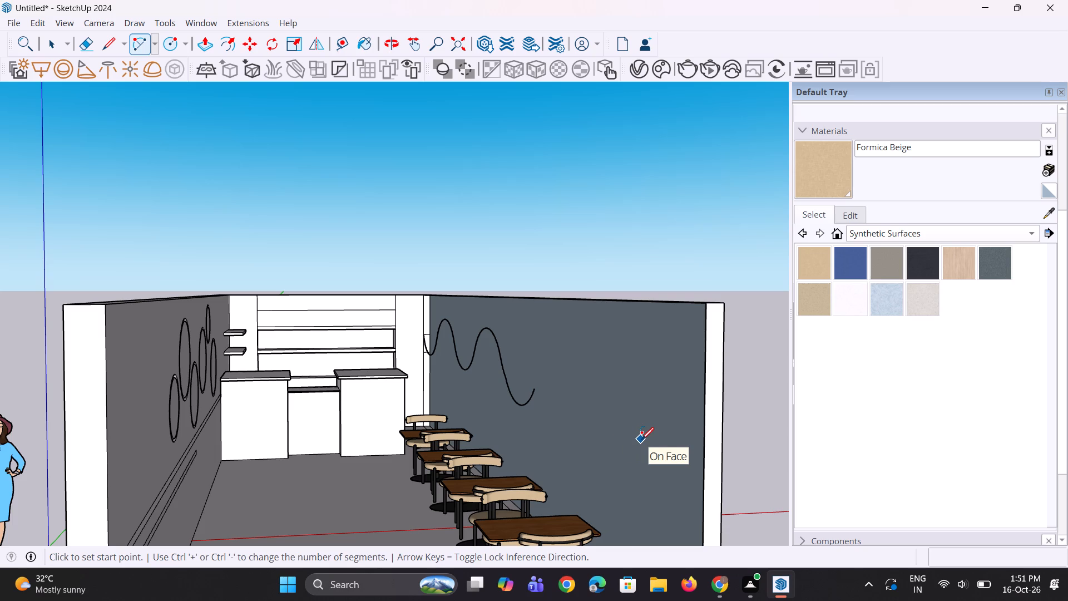
Examine where the wavy curve meets the back corner of the side wall and how it runs along the wall.
scroll(532, 333, "down", 3)
middle_click_drag(463, 362, 496, 404)
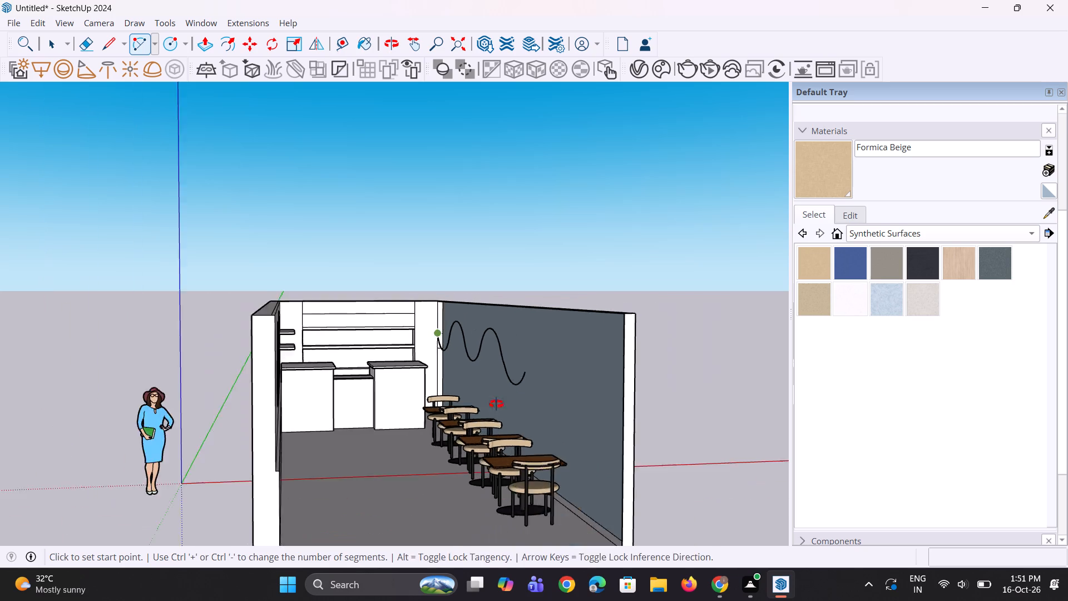
middle_click_drag(496, 404, 595, 461)
scroll(330, 264, "up", 13)
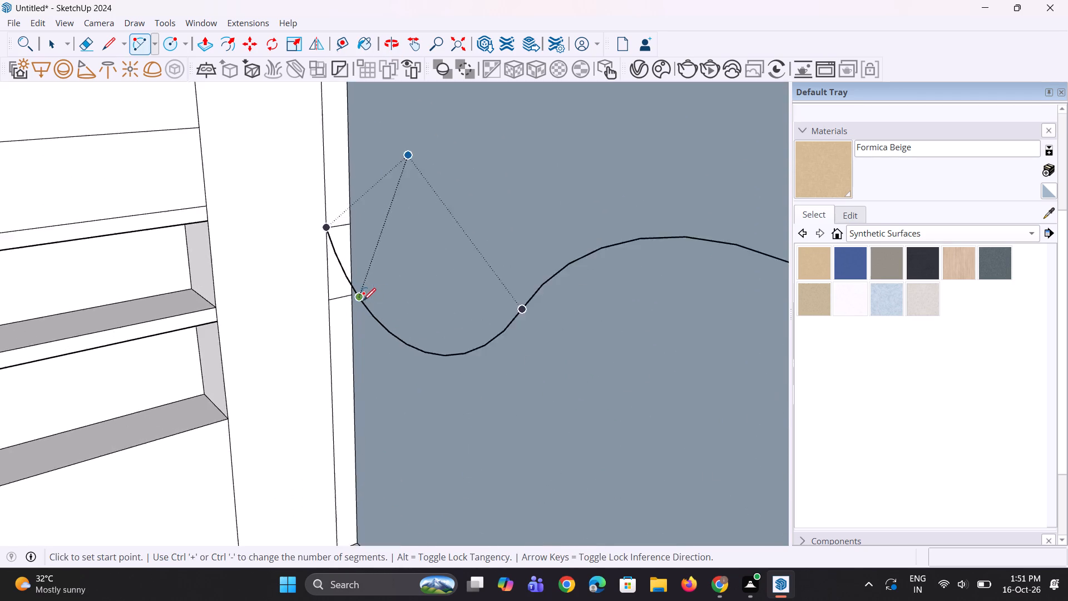
scroll(363, 300, "up", 6)
middle_click_drag(432, 333, 404, 363)
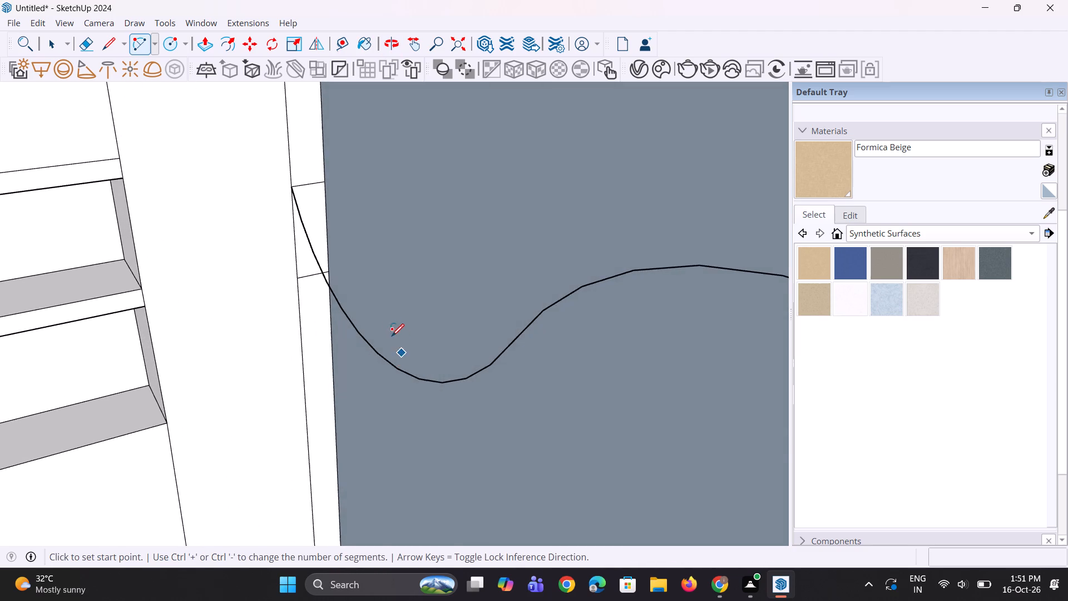
scroll(387, 331, "down", 10)
middle_click_drag(486, 373, 460, 324)
scroll(376, 289, "down", 4)
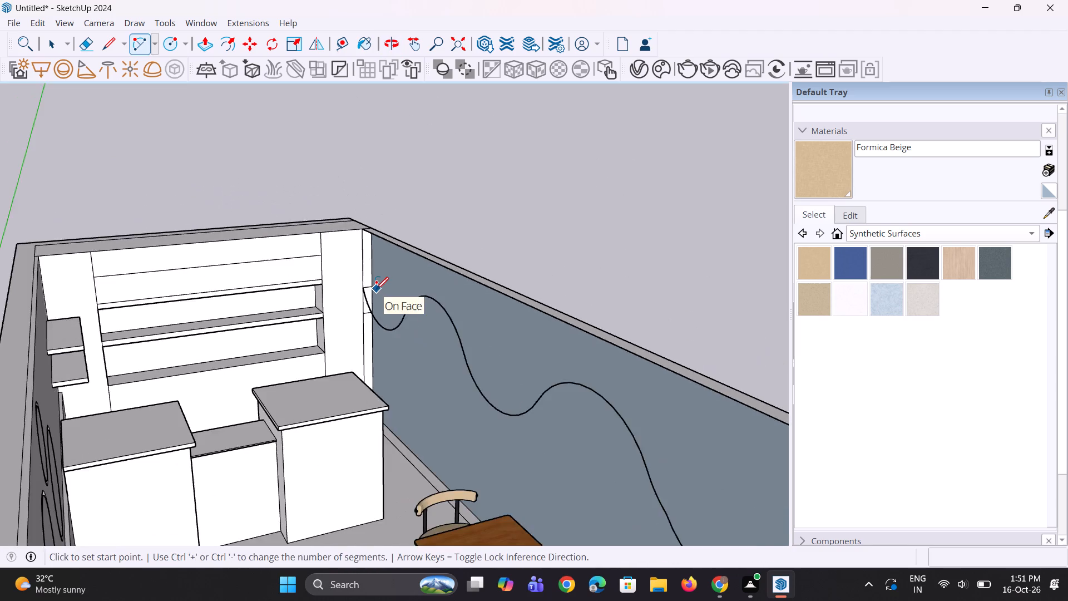
scroll(376, 289, "down", 5)
middle_click_drag(601, 437, 561, 413)
scroll(462, 339, "up", 15)
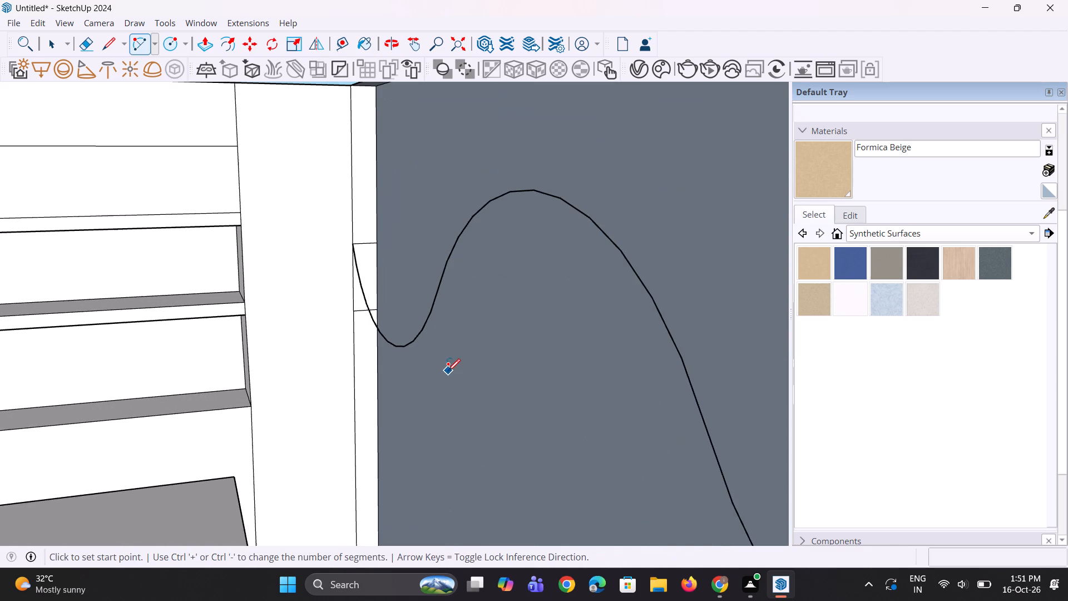
scroll(450, 377, "down", 15)
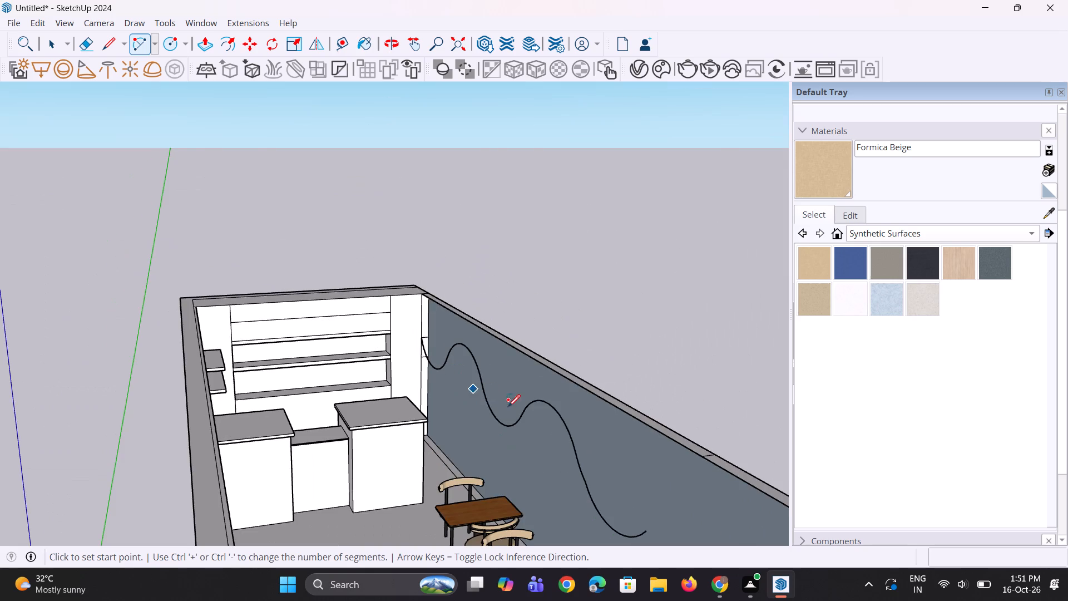
middle_click_drag(508, 407, 495, 401)
Push/Pull the inner face of the side wall flush with the edge of the back-corner pier where the wave starts.
scroll(493, 401, "up", 4)
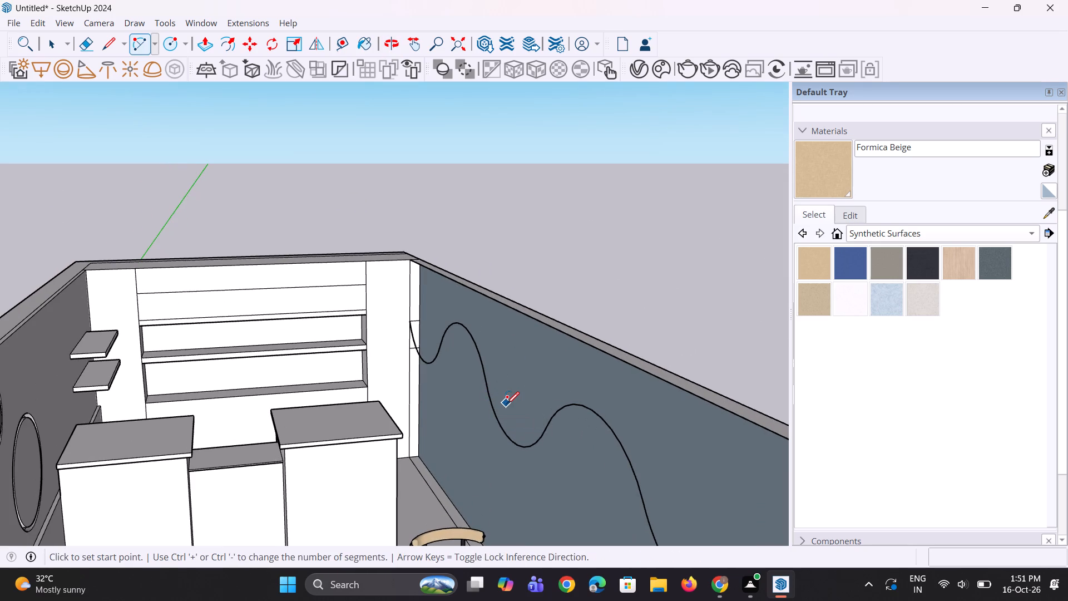
scroll(559, 414, "up", 1)
key("p")
left_click(641, 412)
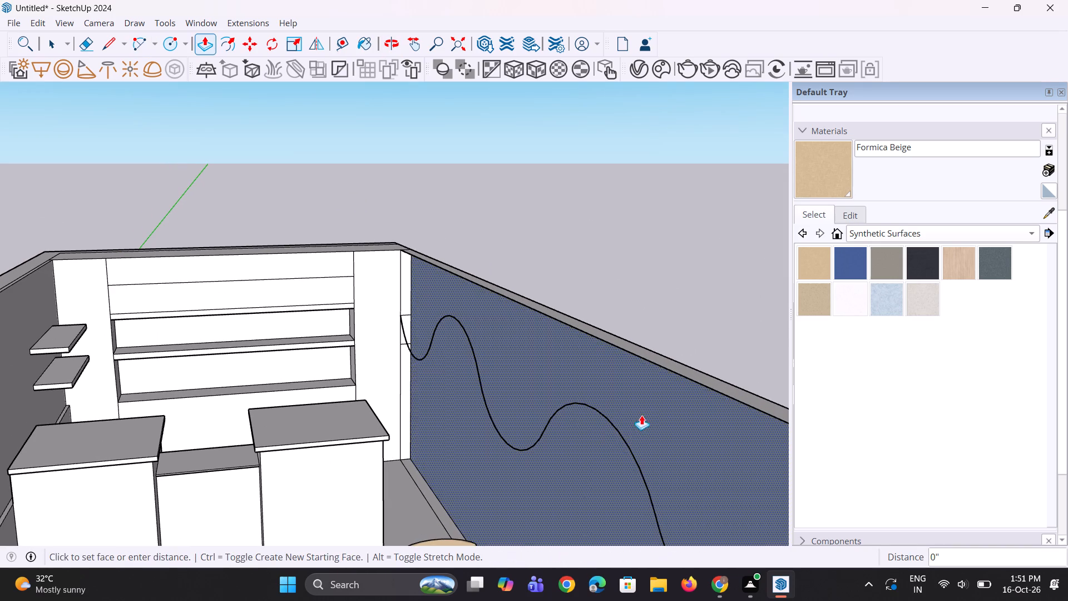
left_click(496, 347)
Pull the outer face of the same side wall outward 5 15/16", aligning it with the outer face at the building's rear.
middle_click_drag(556, 375, 482, 386)
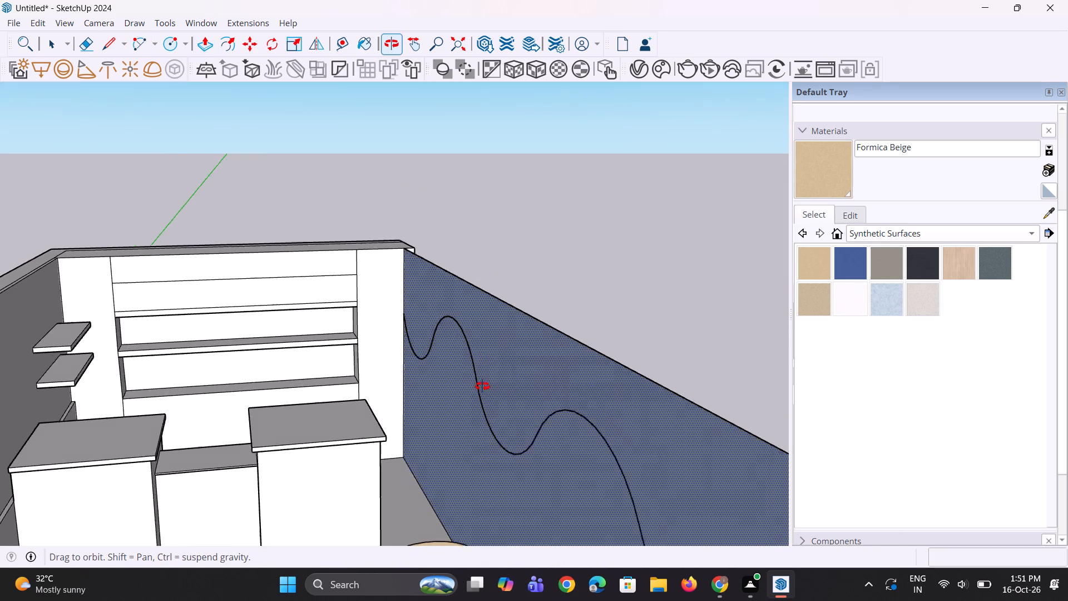
middle_click_drag(482, 386, 357, 372)
left_click(400, 409)
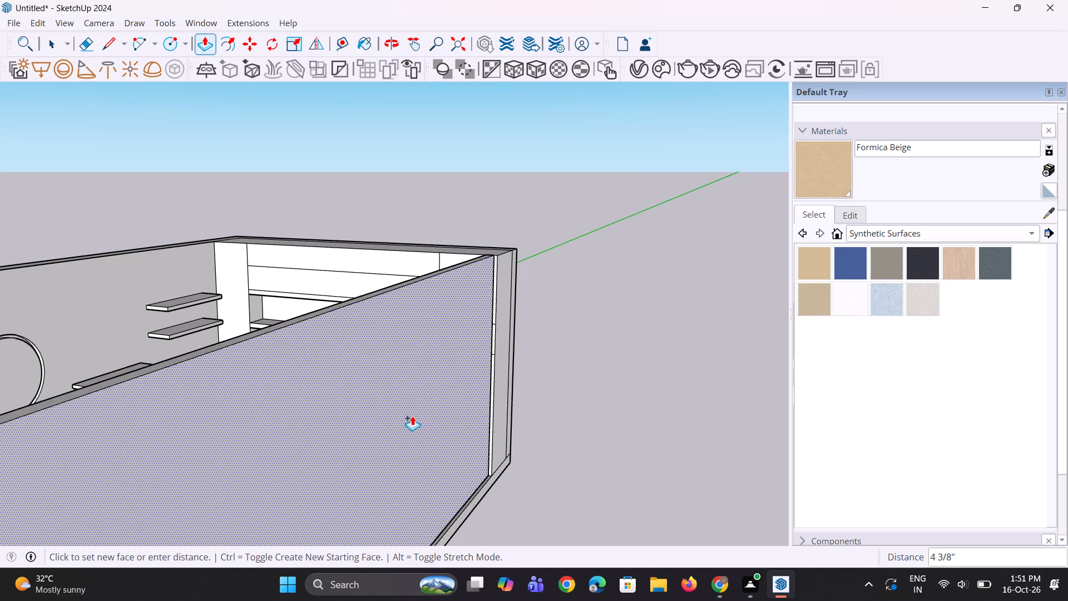
middle_click_drag(522, 254, 319, 204)
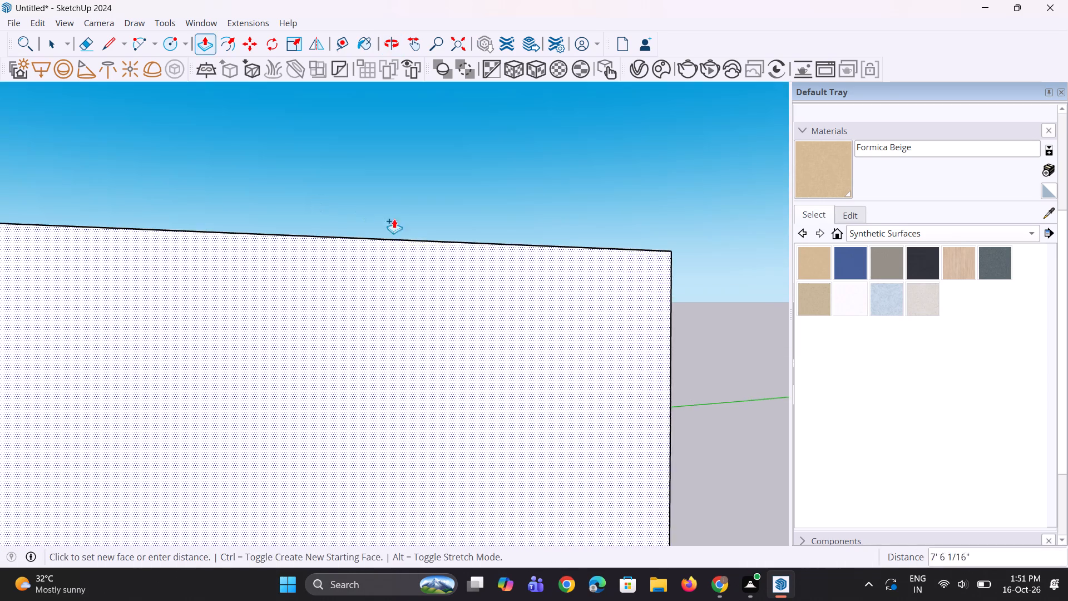
scroll(383, 243, "down", 9)
middle_click_drag(397, 290, 77, 295)
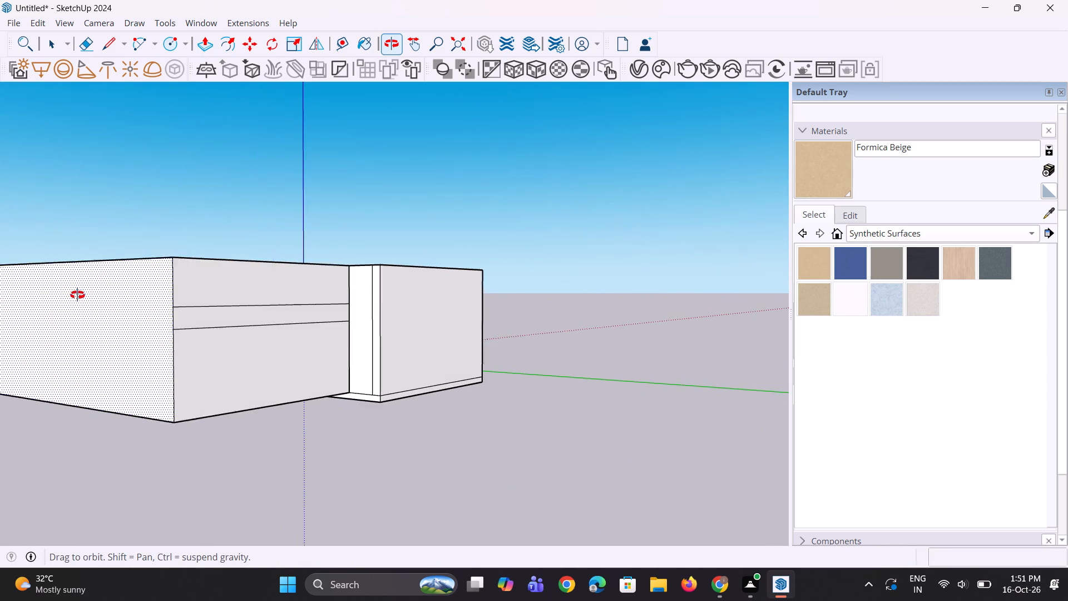
middle_click_drag(77, 295, 77, 294)
left_click(360, 336)
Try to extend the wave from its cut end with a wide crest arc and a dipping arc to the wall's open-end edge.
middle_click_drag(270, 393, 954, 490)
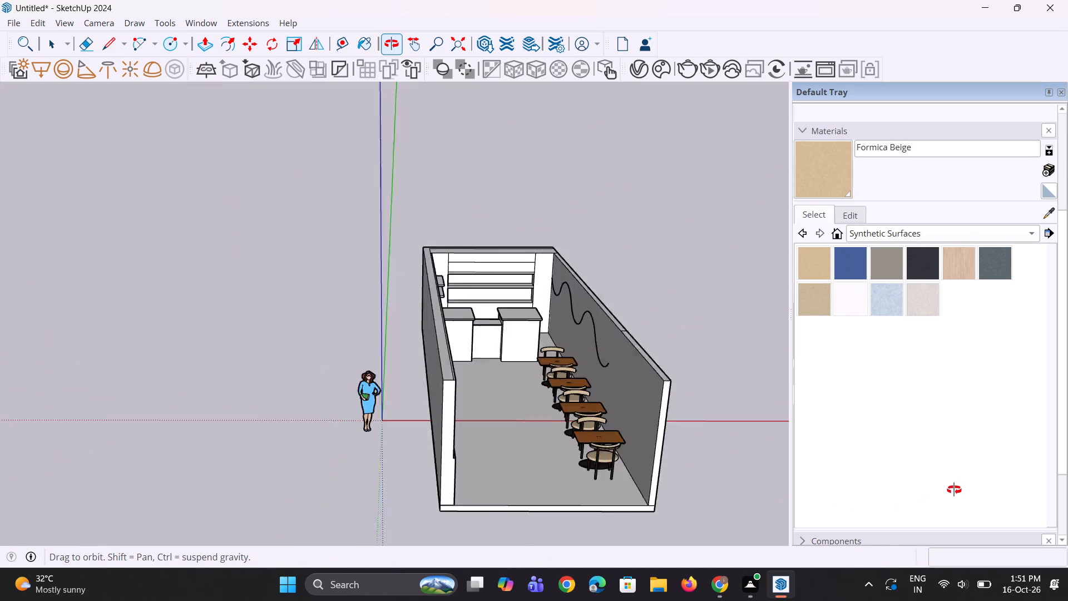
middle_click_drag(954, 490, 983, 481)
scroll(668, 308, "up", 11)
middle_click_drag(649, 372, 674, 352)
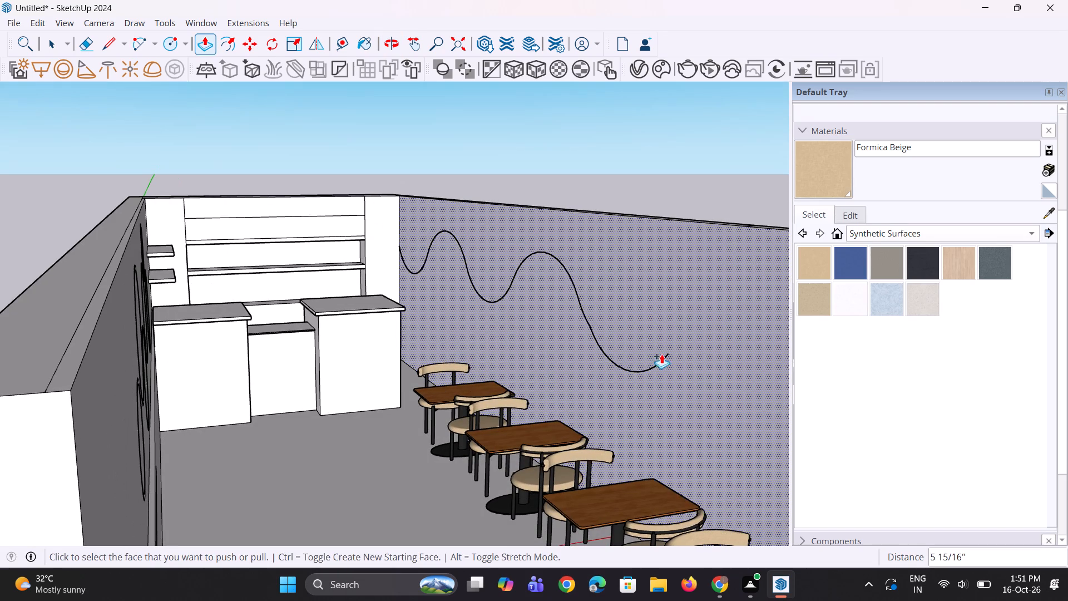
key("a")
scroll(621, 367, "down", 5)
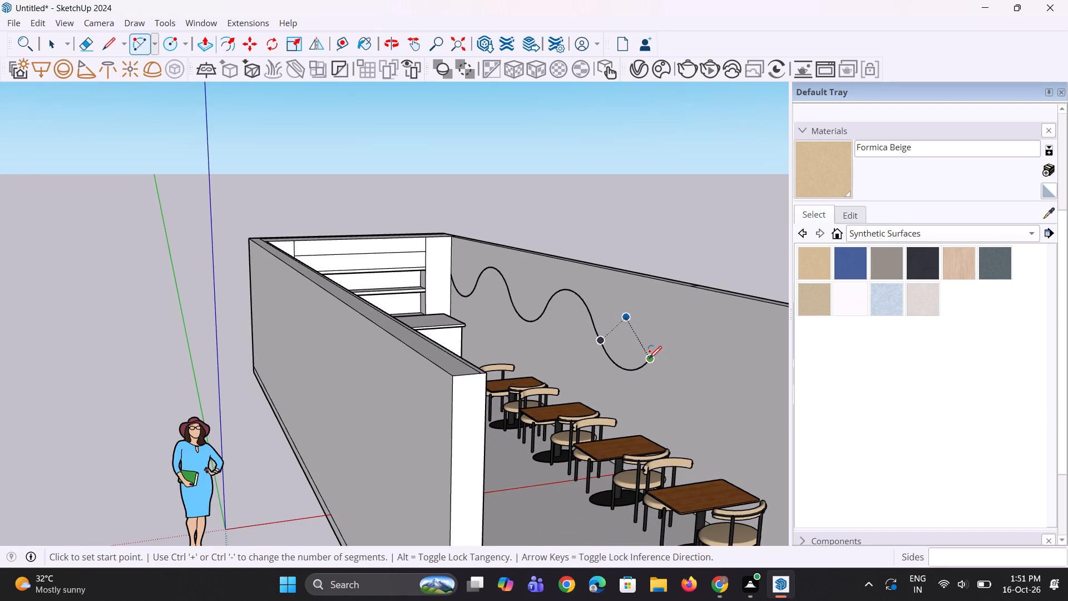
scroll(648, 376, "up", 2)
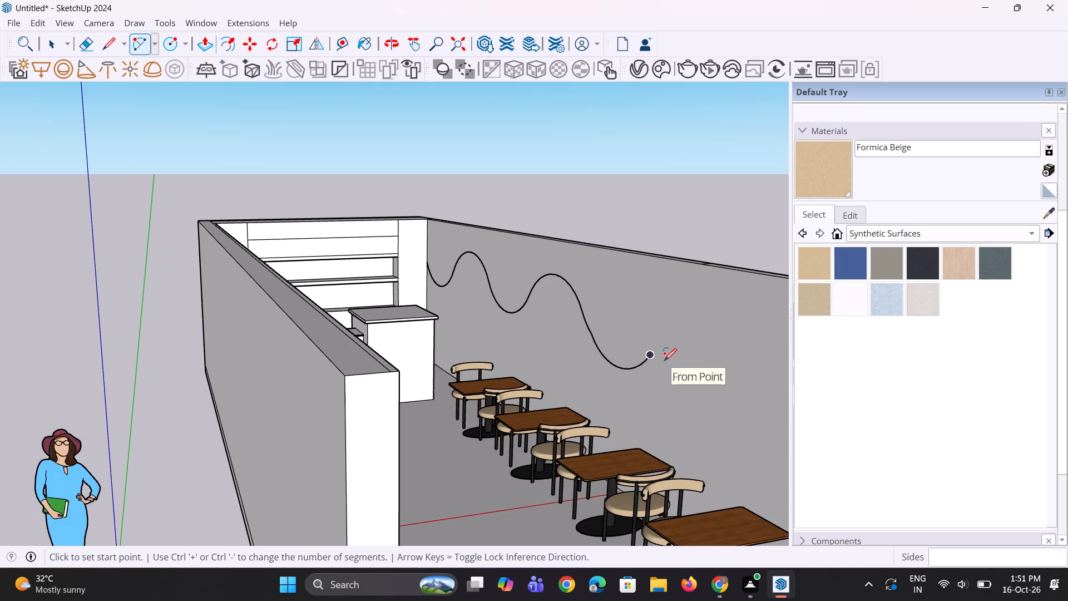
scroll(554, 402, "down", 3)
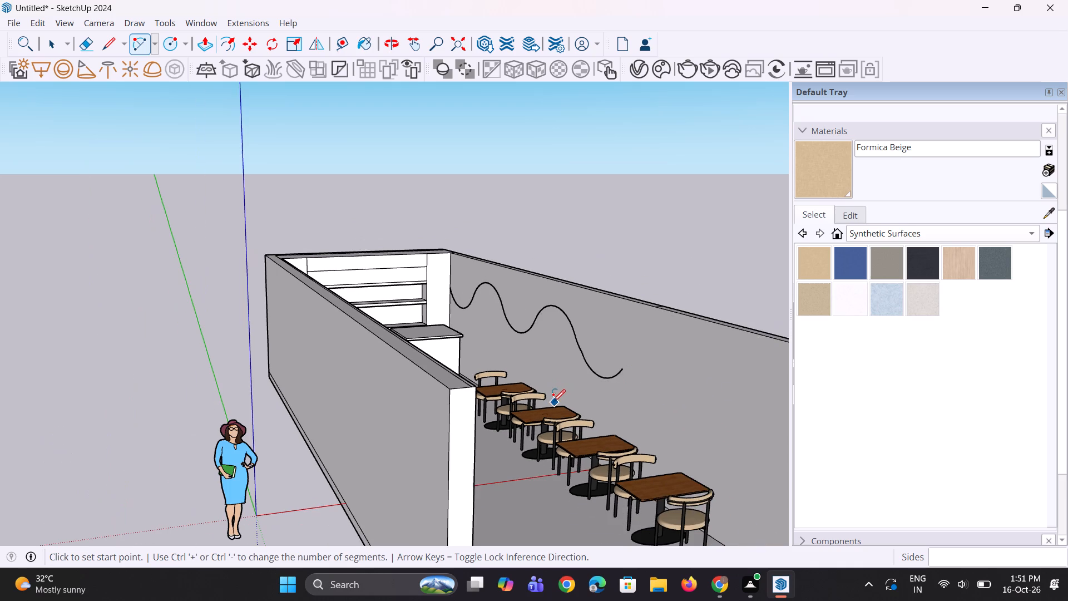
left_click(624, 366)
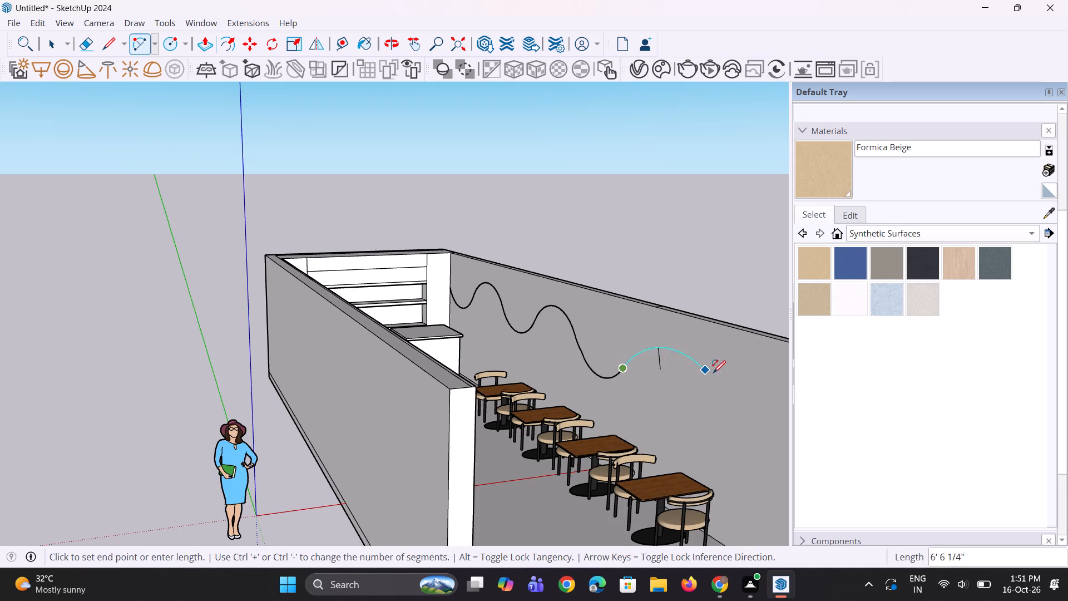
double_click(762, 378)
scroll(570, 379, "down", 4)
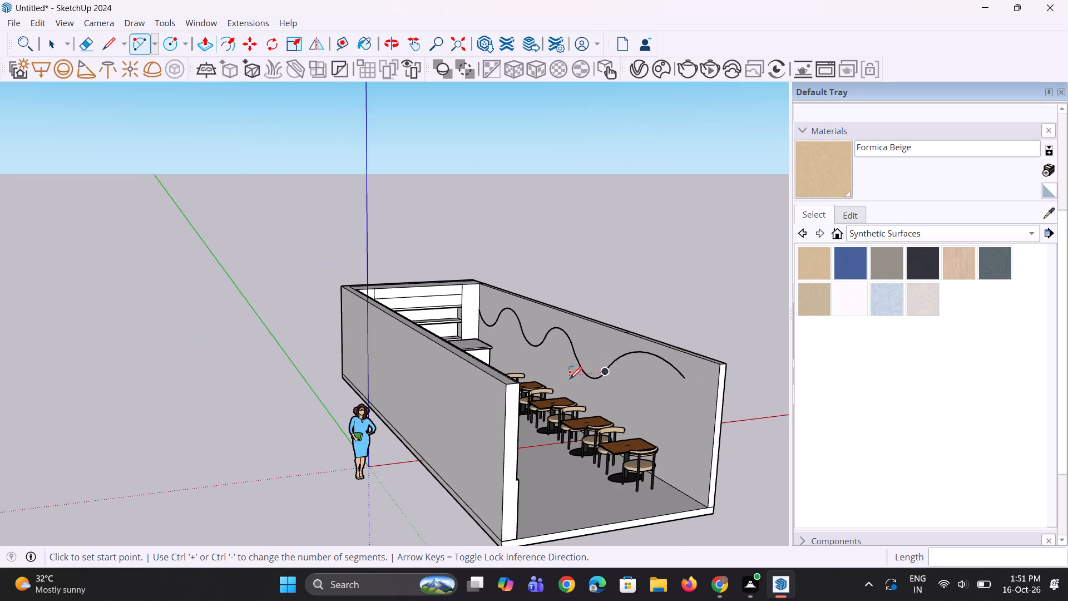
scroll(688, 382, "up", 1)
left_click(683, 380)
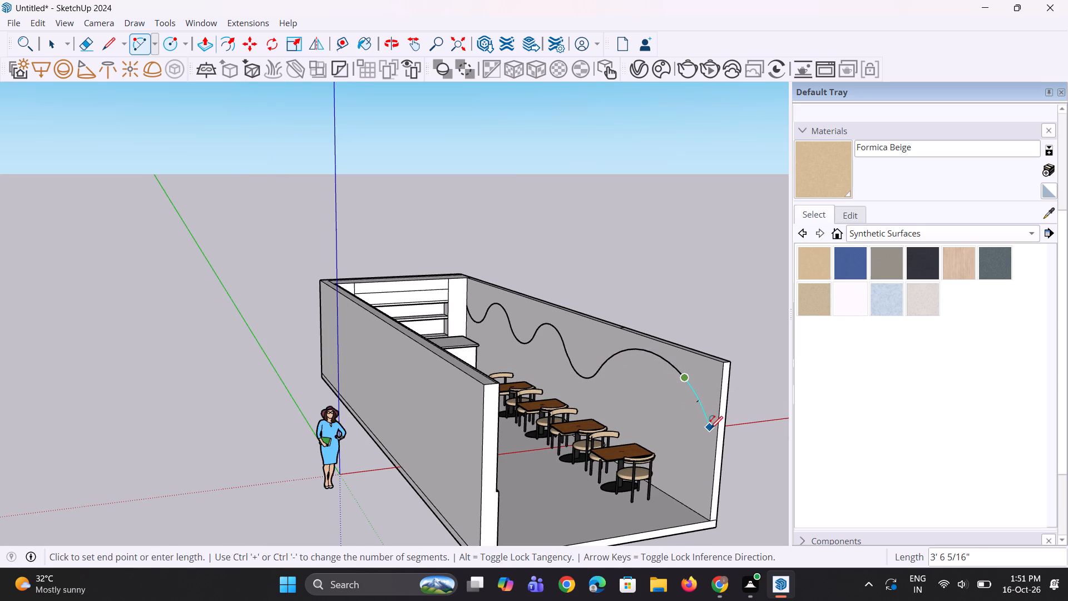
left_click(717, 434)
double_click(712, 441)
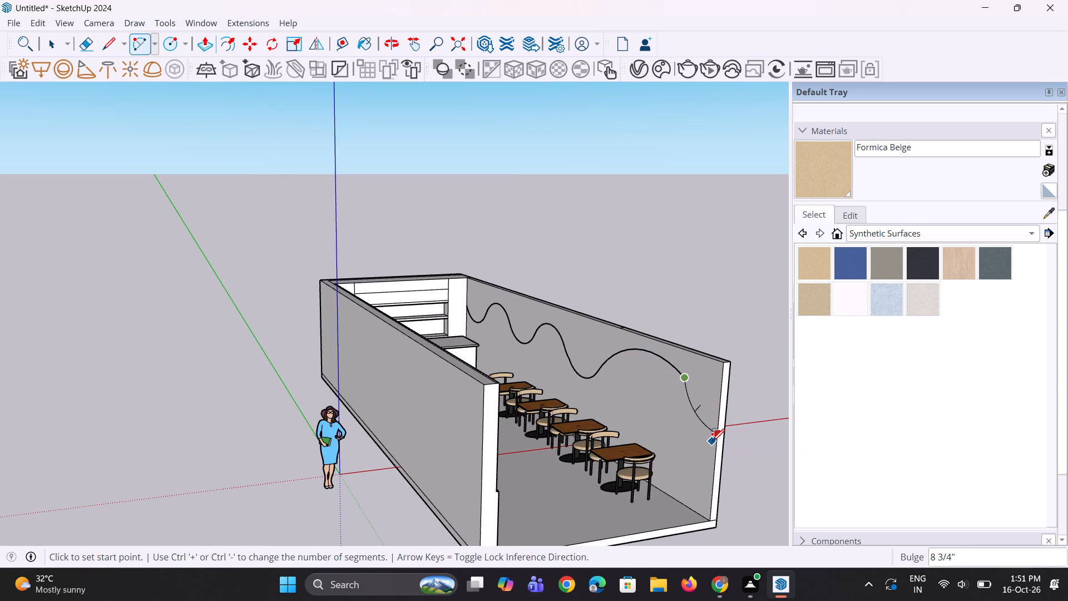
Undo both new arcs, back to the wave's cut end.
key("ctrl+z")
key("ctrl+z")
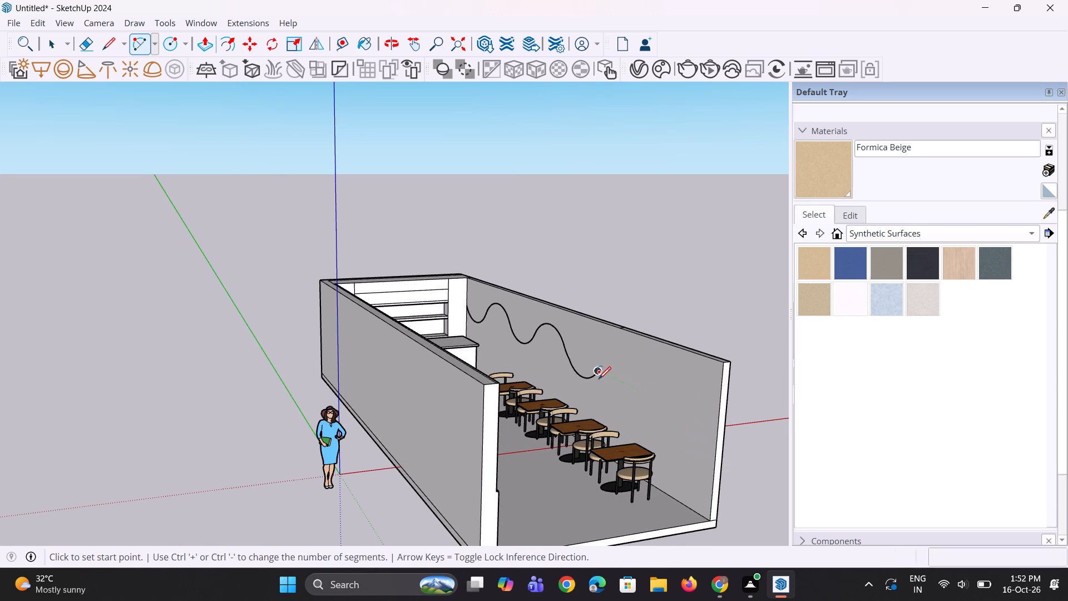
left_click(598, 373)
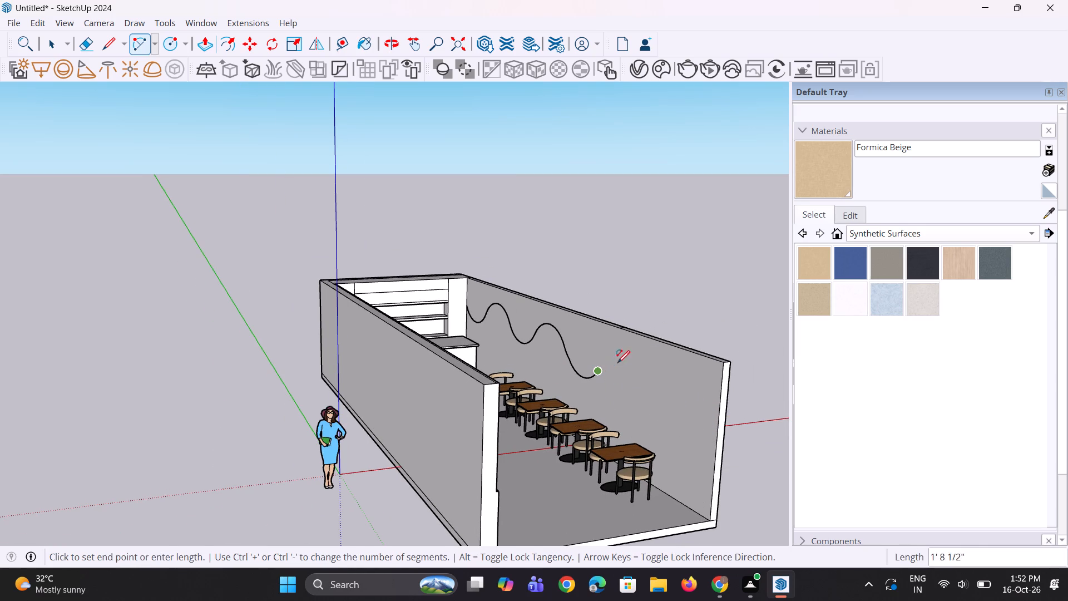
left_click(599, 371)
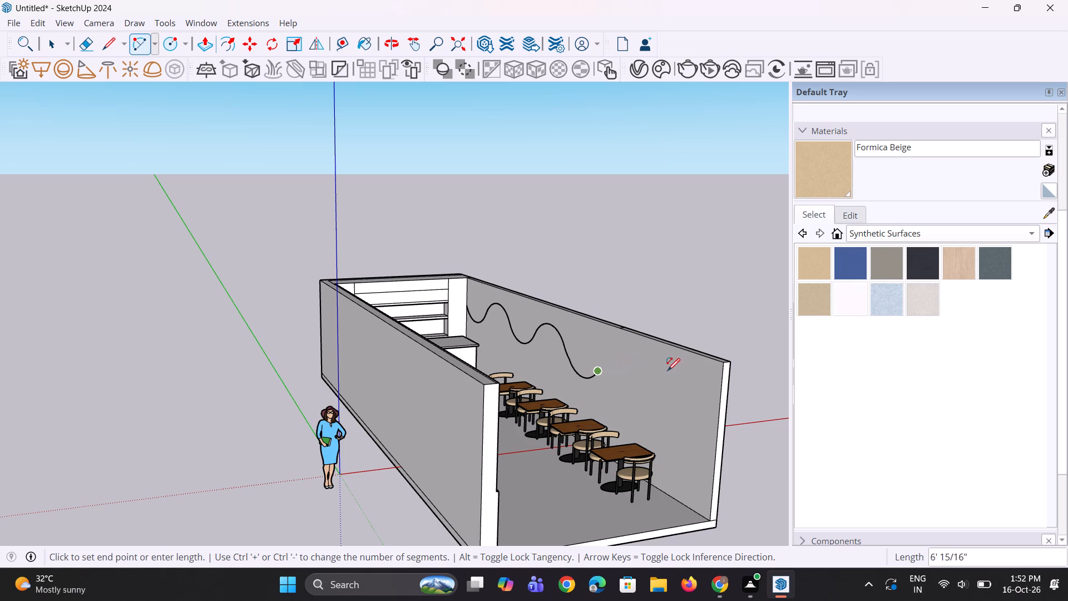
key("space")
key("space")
Draw a rising tangent arc about 6' 4" long from the wave's cut end up to a new crest.
key("a")
scroll(609, 380, "up", 2)
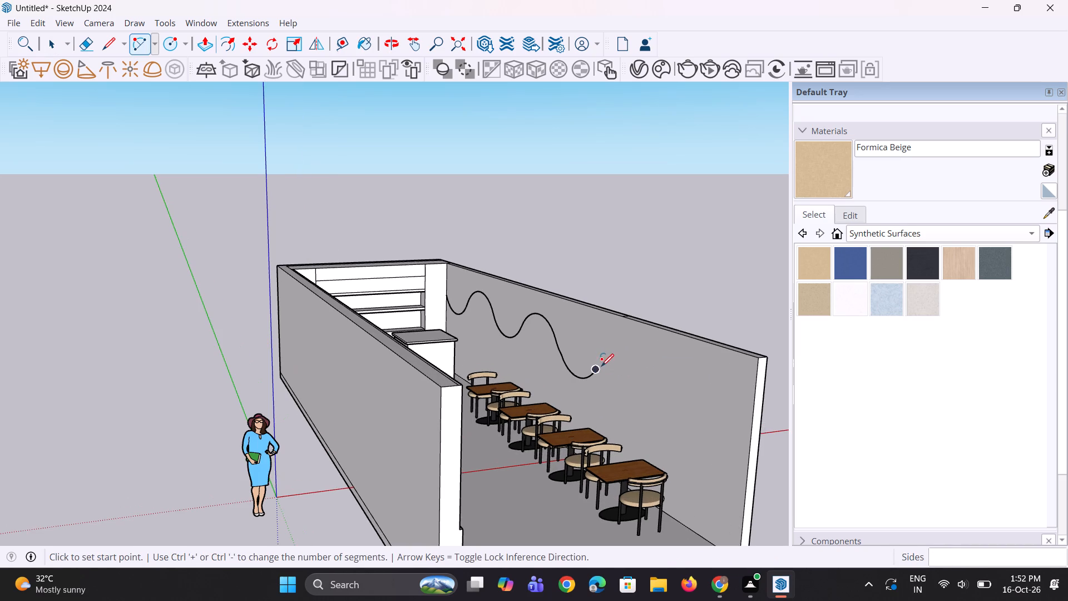
left_click(595, 368)
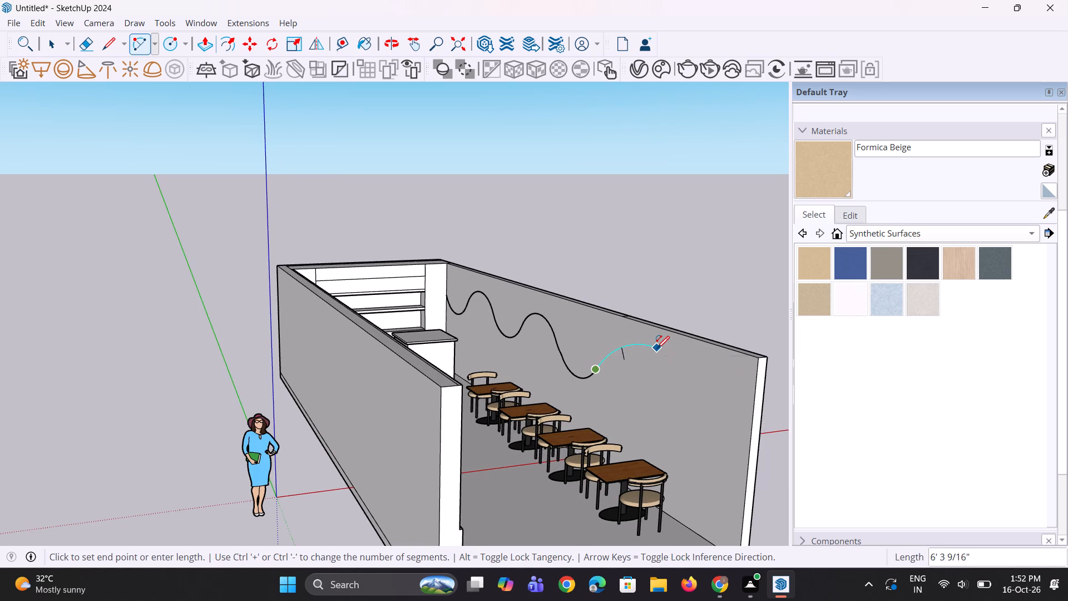
double_click(657, 348)
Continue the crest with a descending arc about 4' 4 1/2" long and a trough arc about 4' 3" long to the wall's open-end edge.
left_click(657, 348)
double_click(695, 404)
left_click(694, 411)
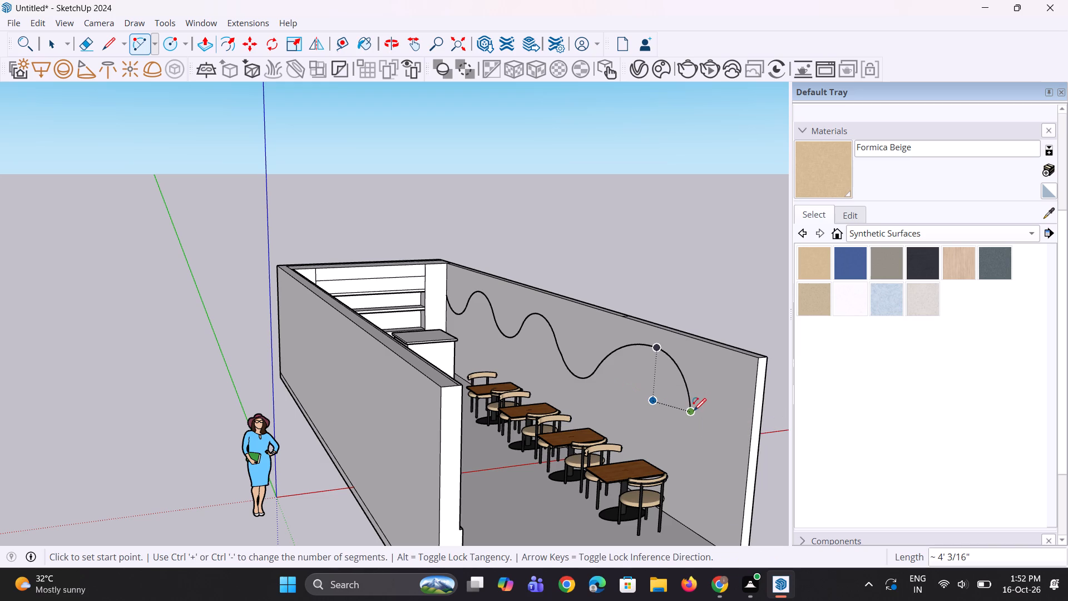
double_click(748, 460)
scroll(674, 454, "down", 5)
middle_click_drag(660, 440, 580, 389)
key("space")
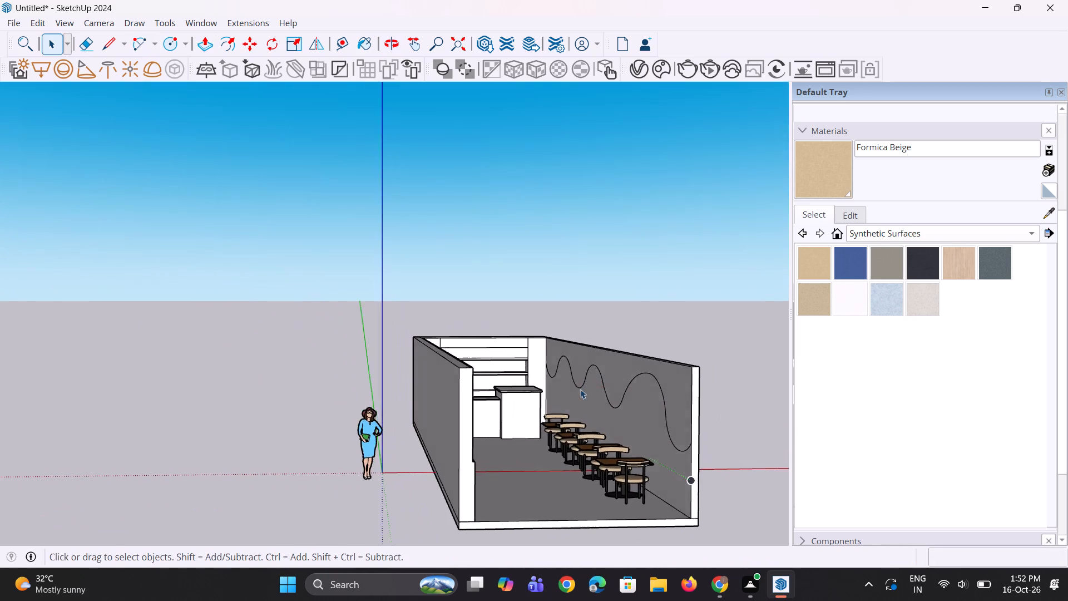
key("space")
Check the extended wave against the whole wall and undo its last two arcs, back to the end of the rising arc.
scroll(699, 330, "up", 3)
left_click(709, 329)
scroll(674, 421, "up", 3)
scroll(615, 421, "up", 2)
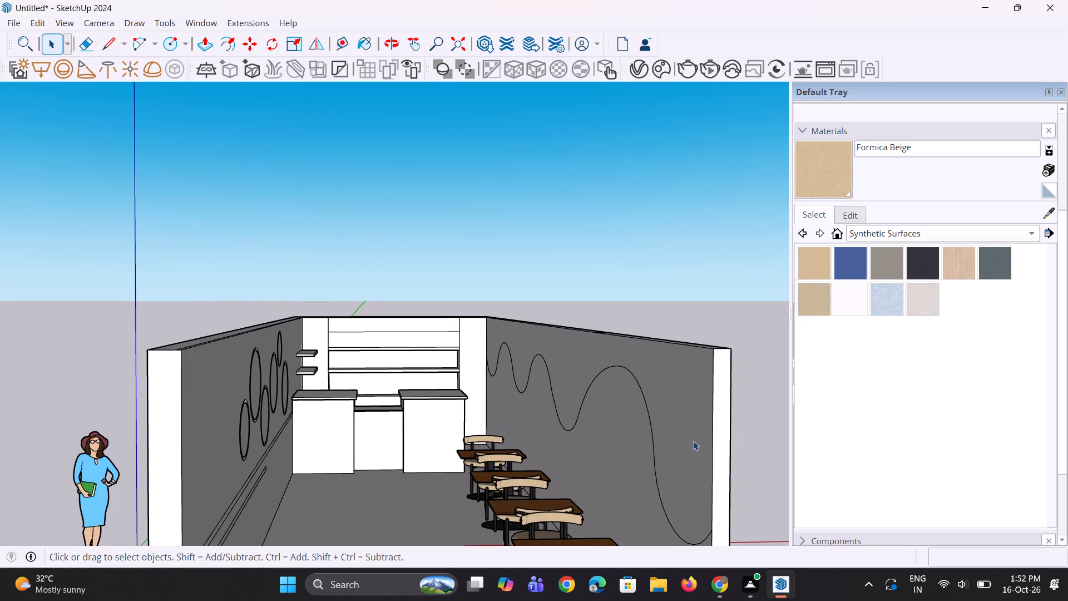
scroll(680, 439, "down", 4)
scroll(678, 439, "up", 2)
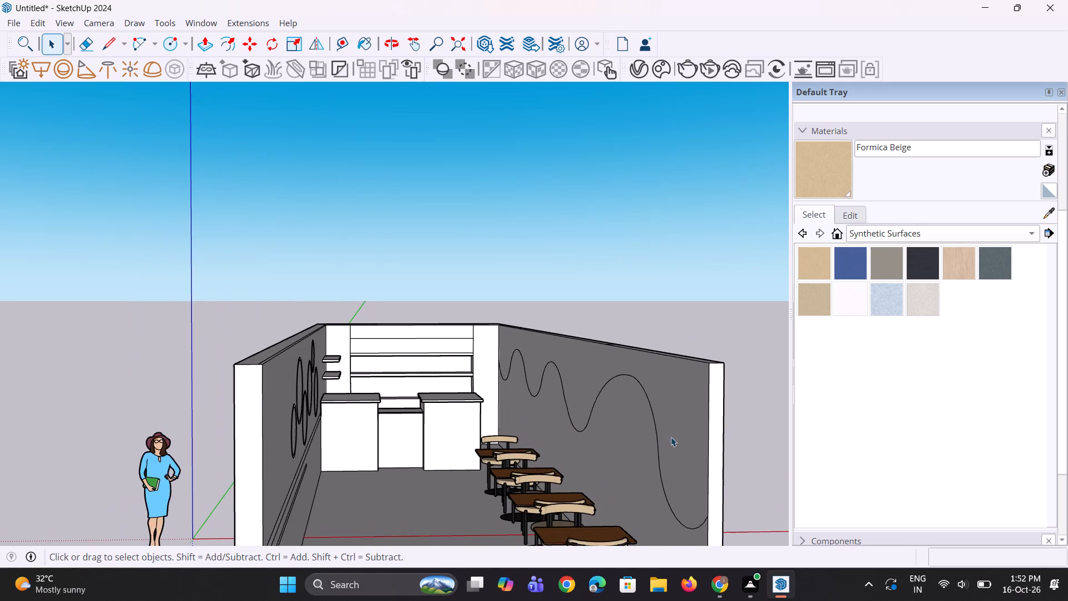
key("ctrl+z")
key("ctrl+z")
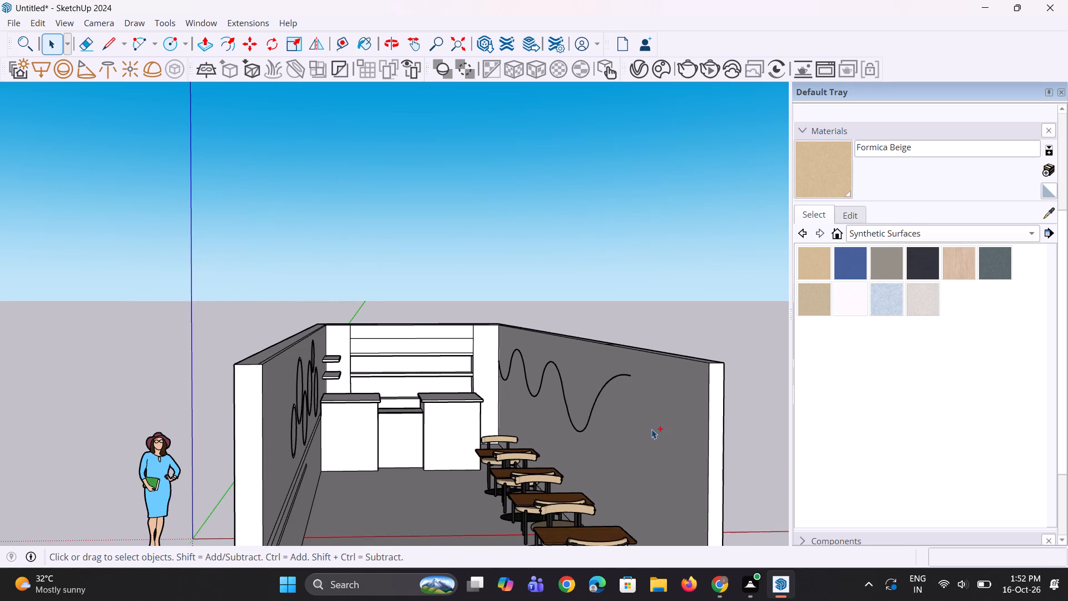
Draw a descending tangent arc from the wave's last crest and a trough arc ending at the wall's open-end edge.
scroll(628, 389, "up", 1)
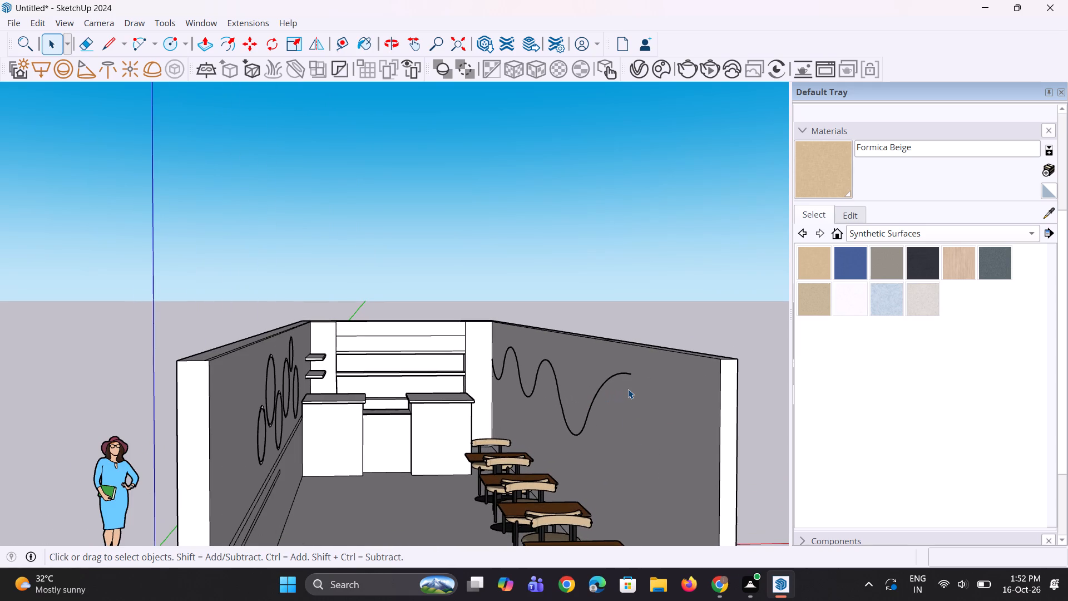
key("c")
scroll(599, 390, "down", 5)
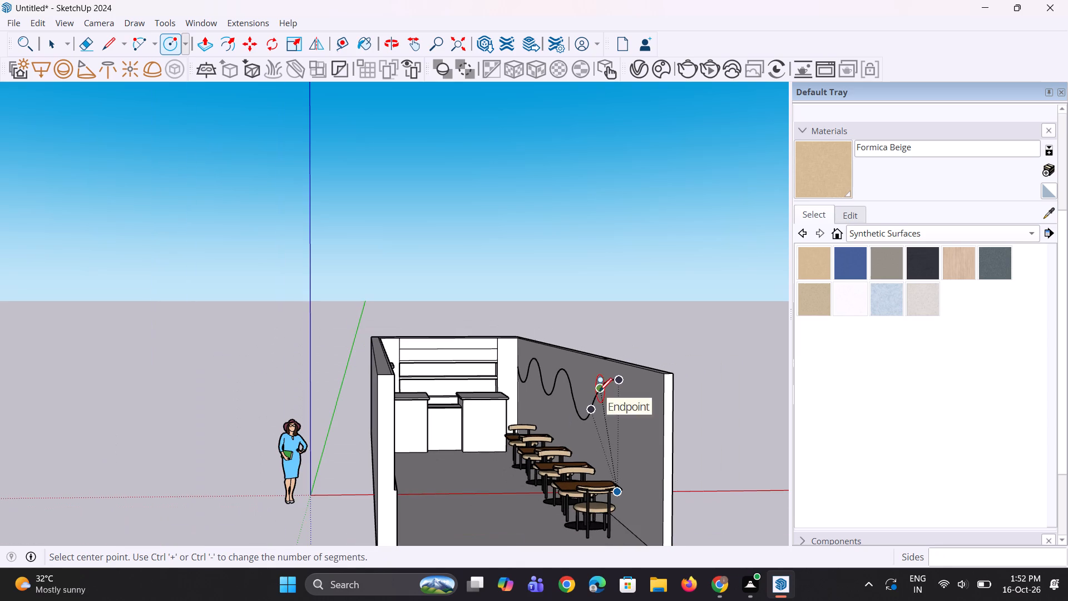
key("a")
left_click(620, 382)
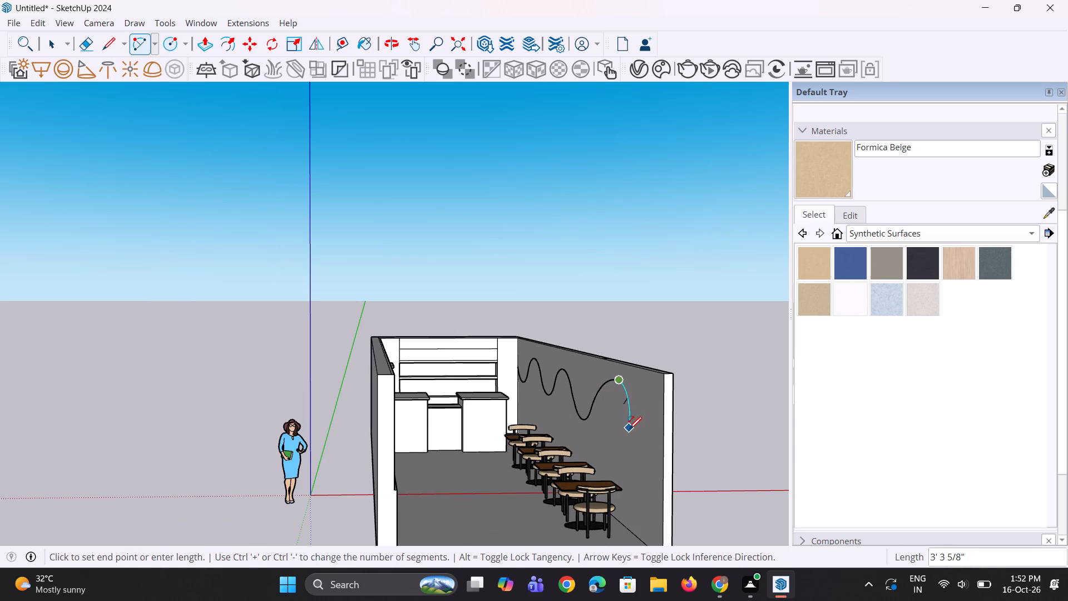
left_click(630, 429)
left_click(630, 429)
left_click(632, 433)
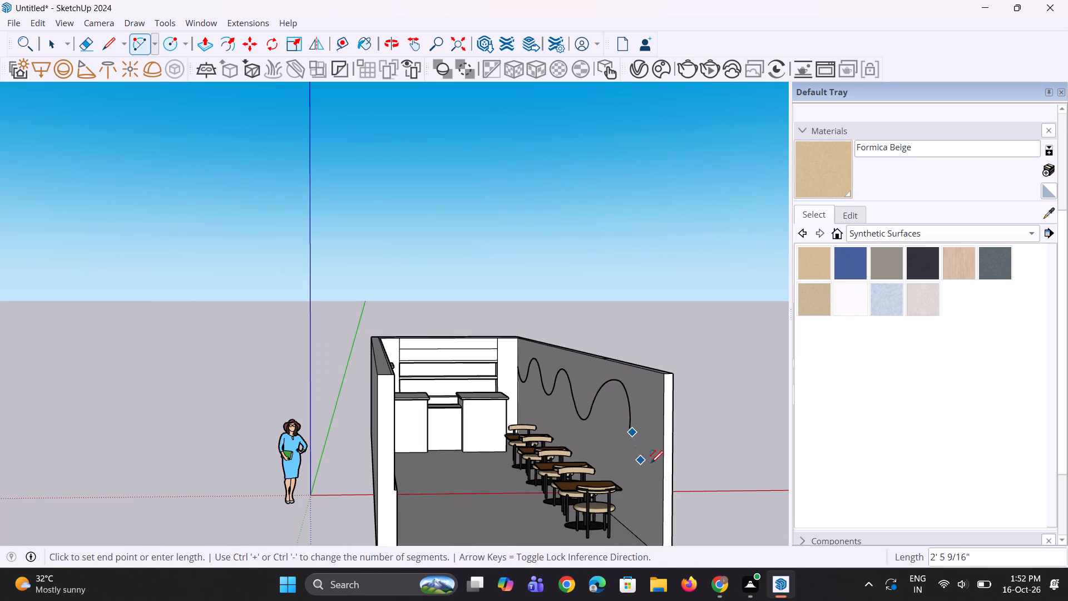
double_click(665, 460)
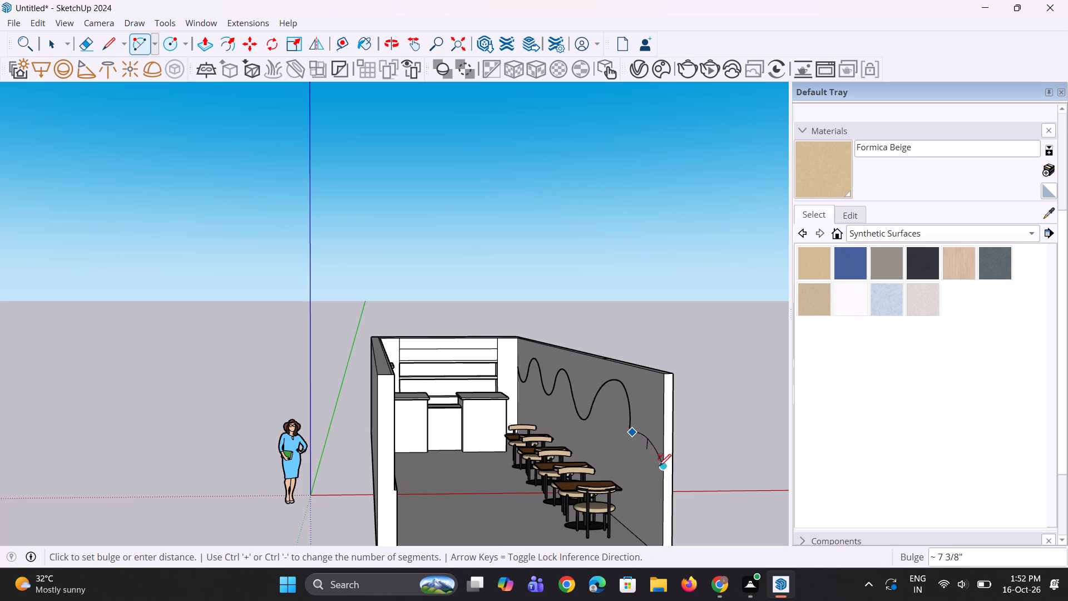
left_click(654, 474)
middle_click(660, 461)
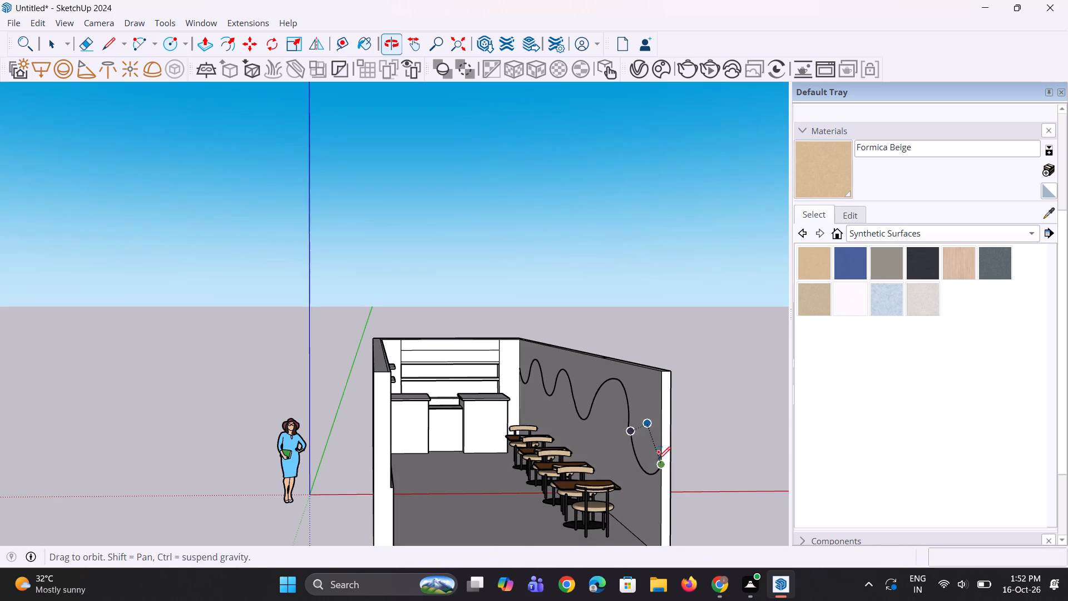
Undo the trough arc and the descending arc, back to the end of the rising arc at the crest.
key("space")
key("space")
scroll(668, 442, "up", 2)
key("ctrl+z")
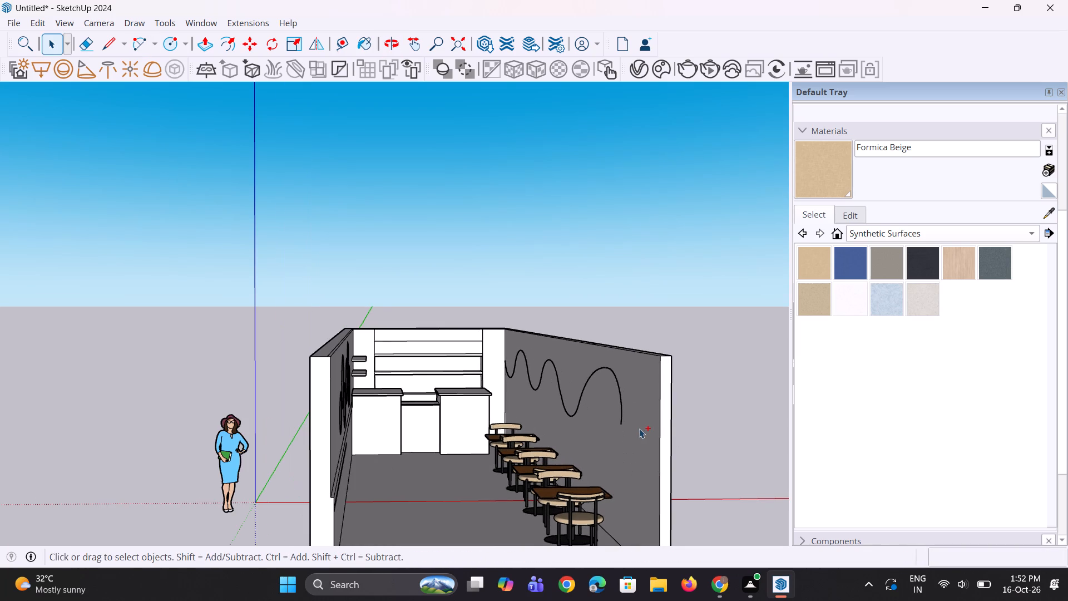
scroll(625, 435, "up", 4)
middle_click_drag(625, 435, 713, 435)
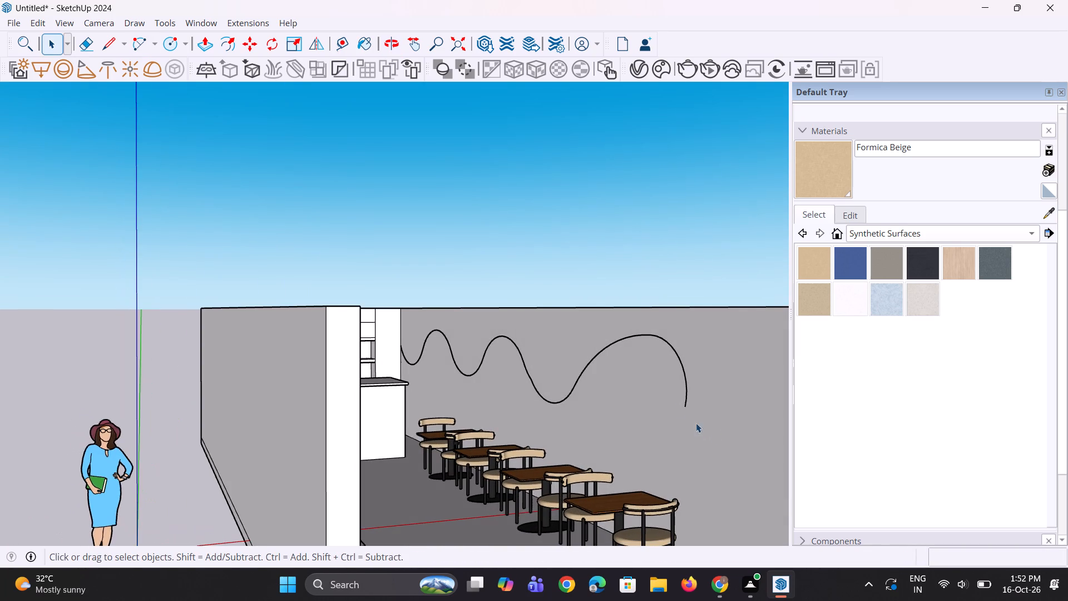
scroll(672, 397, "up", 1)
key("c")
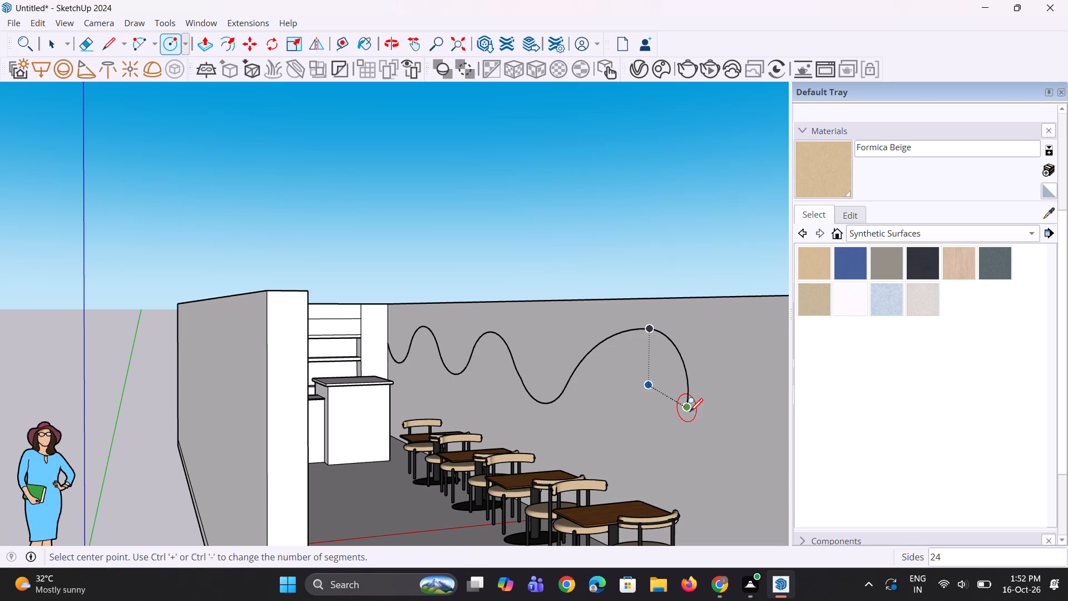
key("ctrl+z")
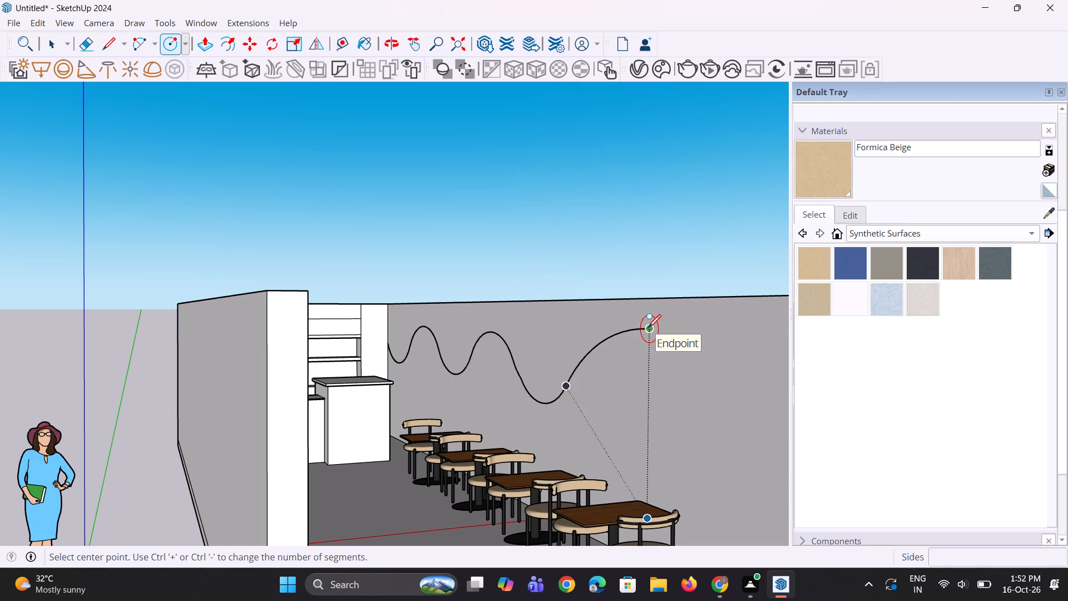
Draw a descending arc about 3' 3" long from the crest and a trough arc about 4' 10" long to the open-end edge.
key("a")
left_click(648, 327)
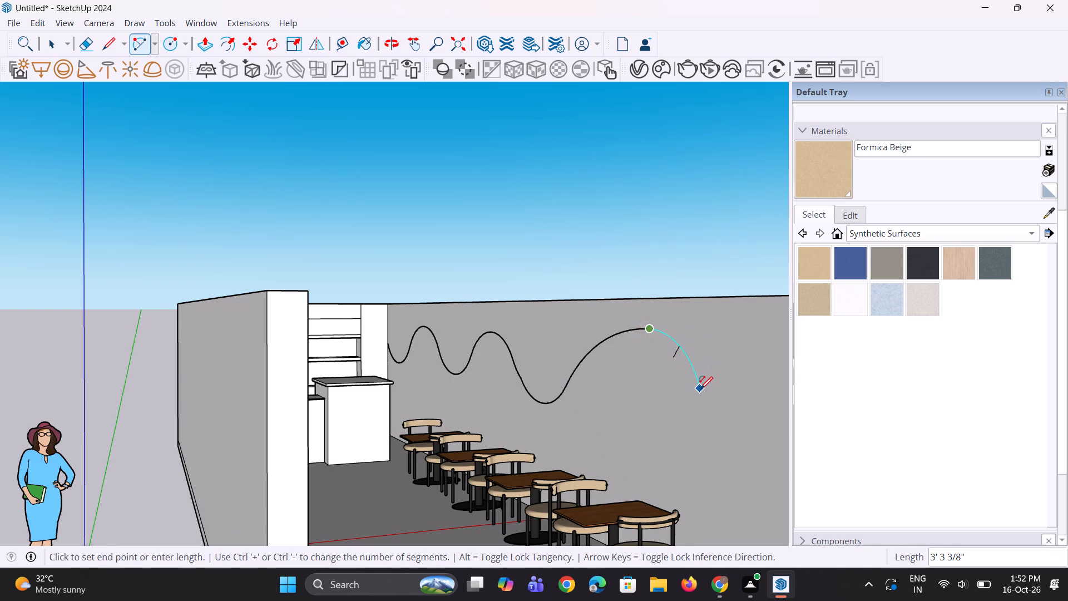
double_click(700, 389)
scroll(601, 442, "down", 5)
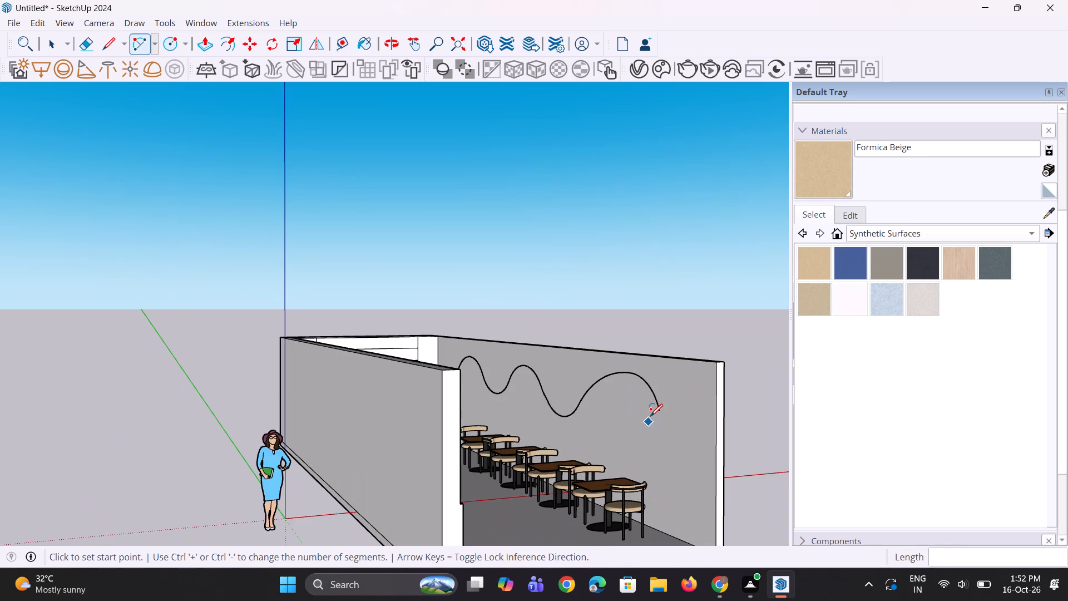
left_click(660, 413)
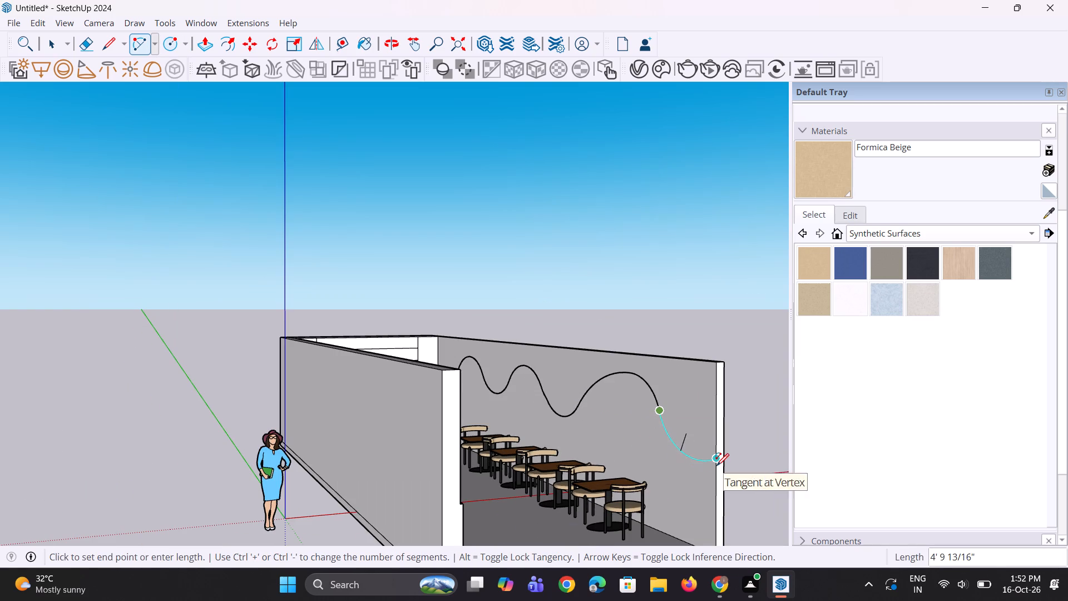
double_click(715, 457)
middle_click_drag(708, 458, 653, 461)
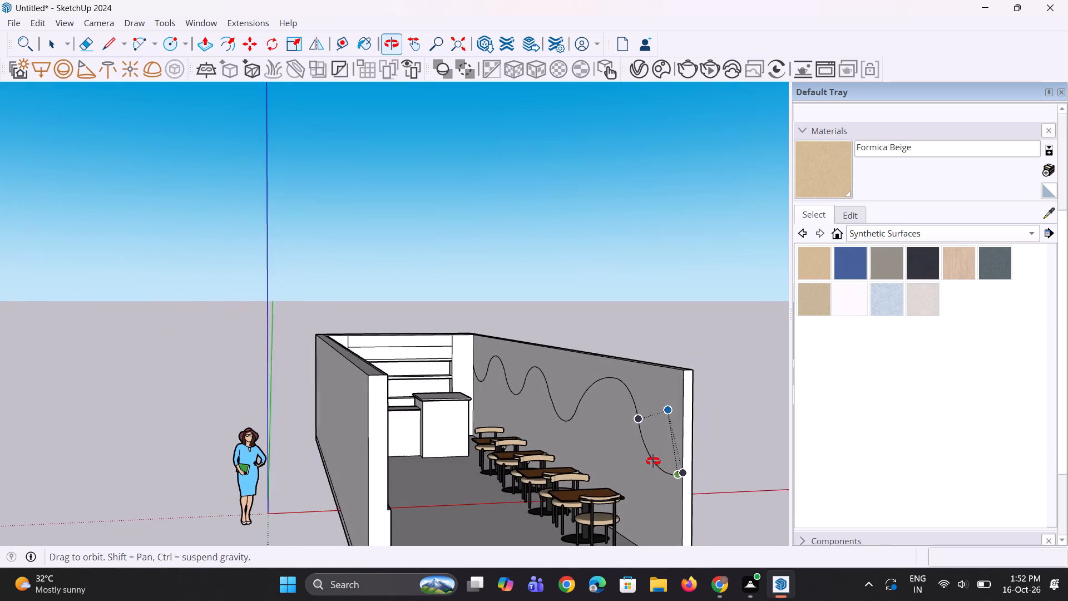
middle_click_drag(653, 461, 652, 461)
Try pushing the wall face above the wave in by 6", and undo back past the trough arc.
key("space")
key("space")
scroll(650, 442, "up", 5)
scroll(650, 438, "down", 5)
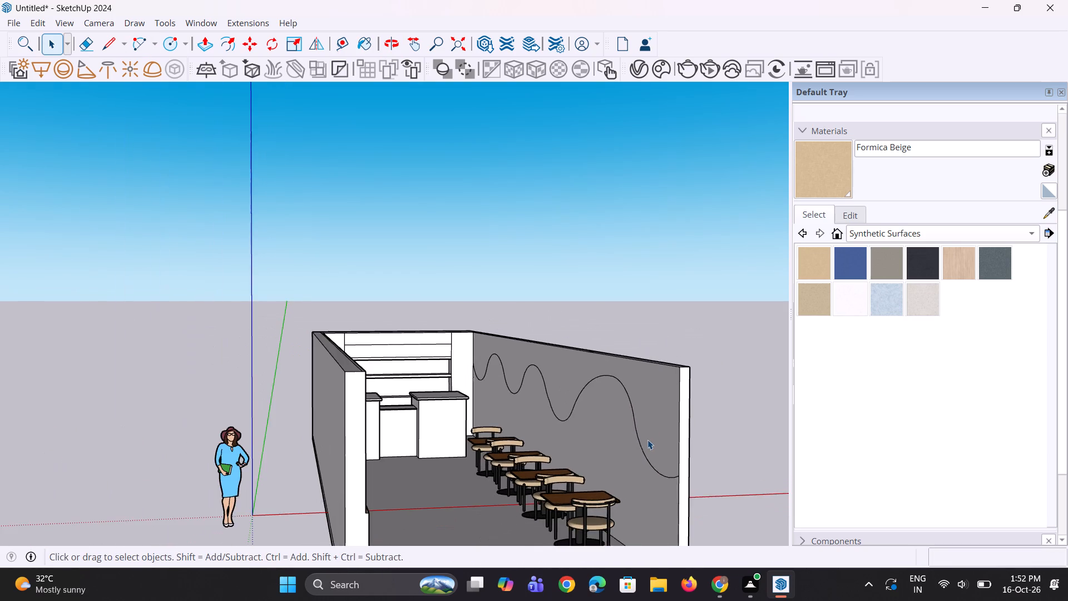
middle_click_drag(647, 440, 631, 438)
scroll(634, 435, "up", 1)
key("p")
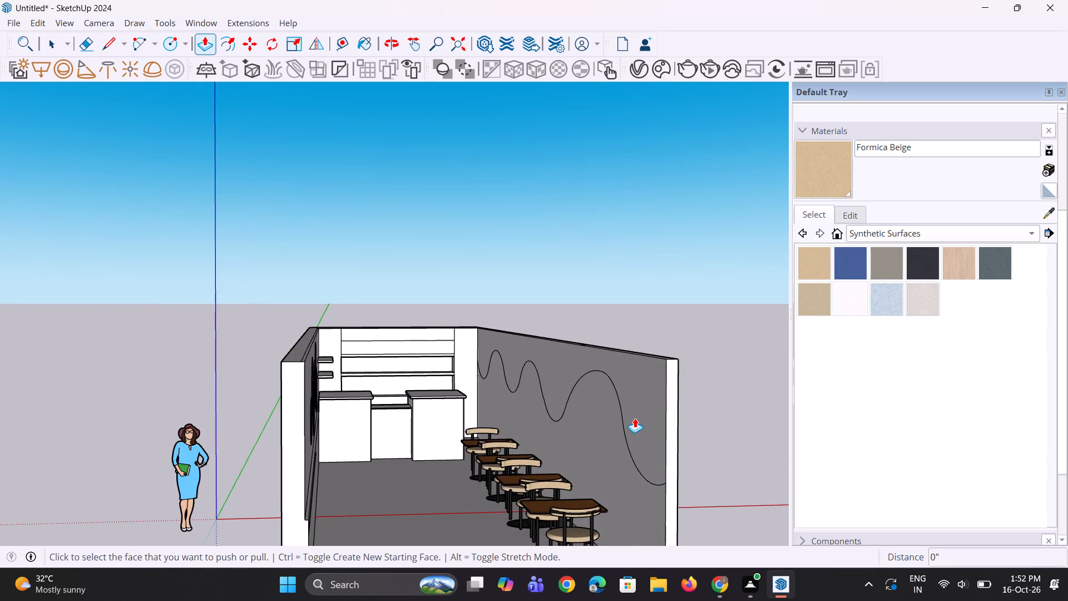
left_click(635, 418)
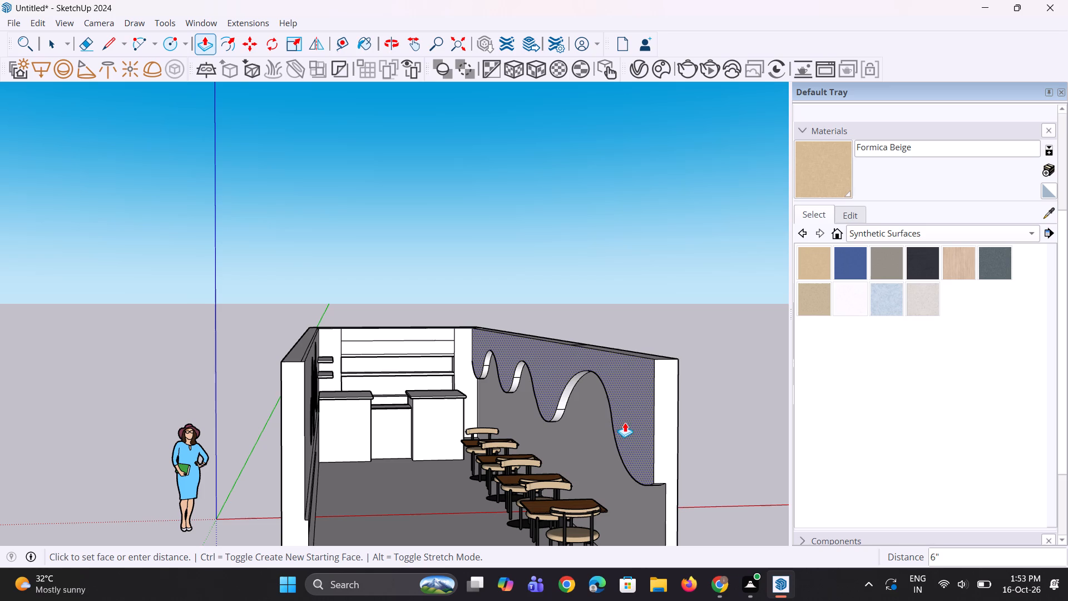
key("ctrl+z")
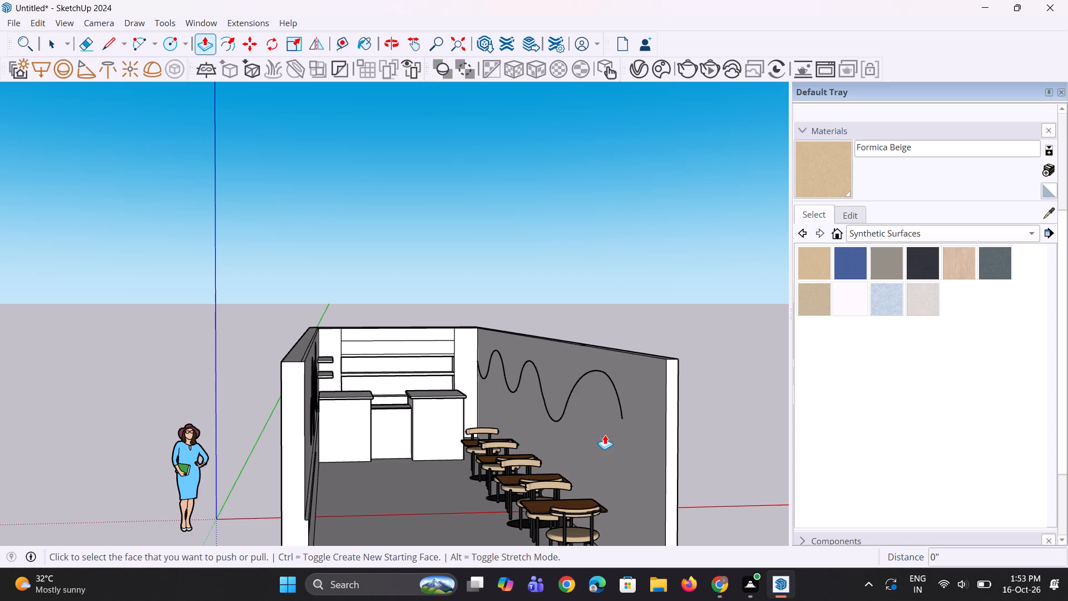
Erase the entire wavy curve from the side wall, including the leftover piece at the back corner.
key("space")
key("space")
scroll(605, 435, "up", 3)
key("e")
left_click_drag(567, 408, 501, 346)
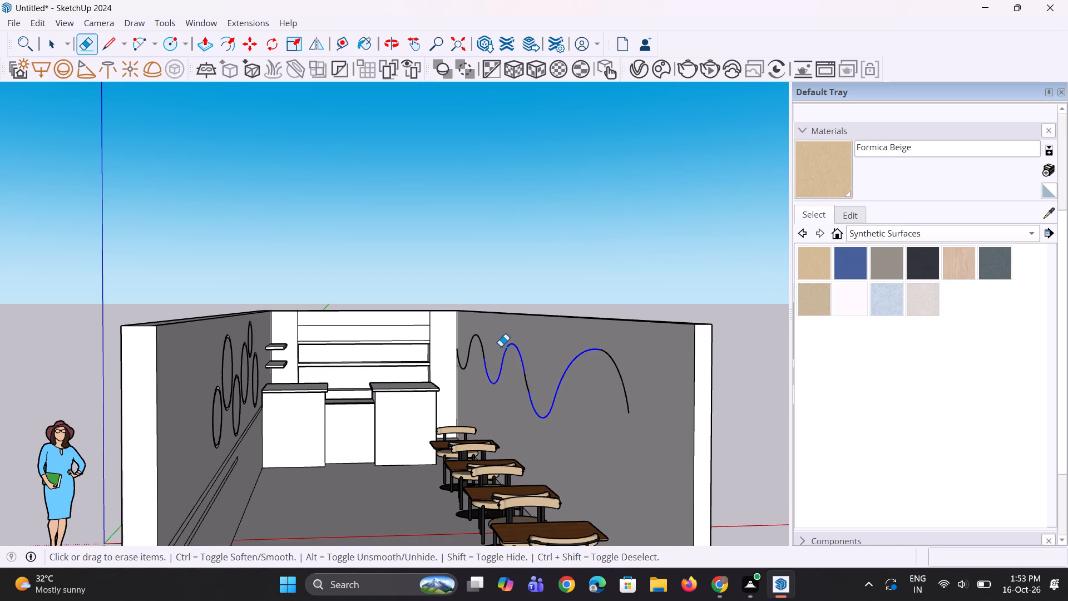
left_click_drag(501, 346, 630, 411)
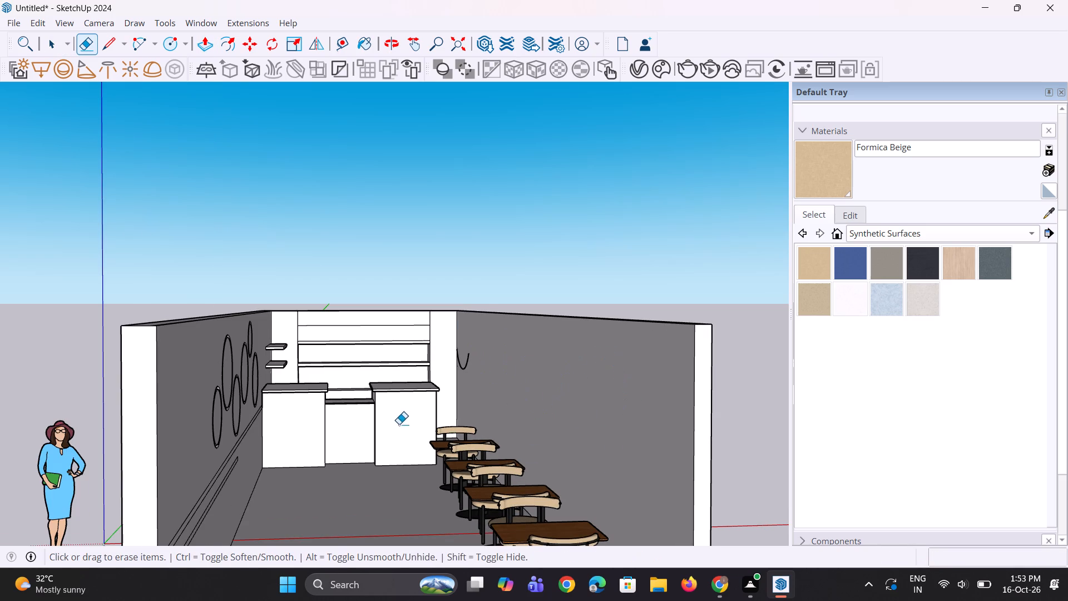
scroll(396, 423, "down", 3)
scroll(385, 418, "up", 1)
middle_click_drag(385, 418, 495, 517)
scroll(473, 451, "down", 1)
scroll(273, 248, "up", 13)
left_click_drag(424, 319, 433, 341)
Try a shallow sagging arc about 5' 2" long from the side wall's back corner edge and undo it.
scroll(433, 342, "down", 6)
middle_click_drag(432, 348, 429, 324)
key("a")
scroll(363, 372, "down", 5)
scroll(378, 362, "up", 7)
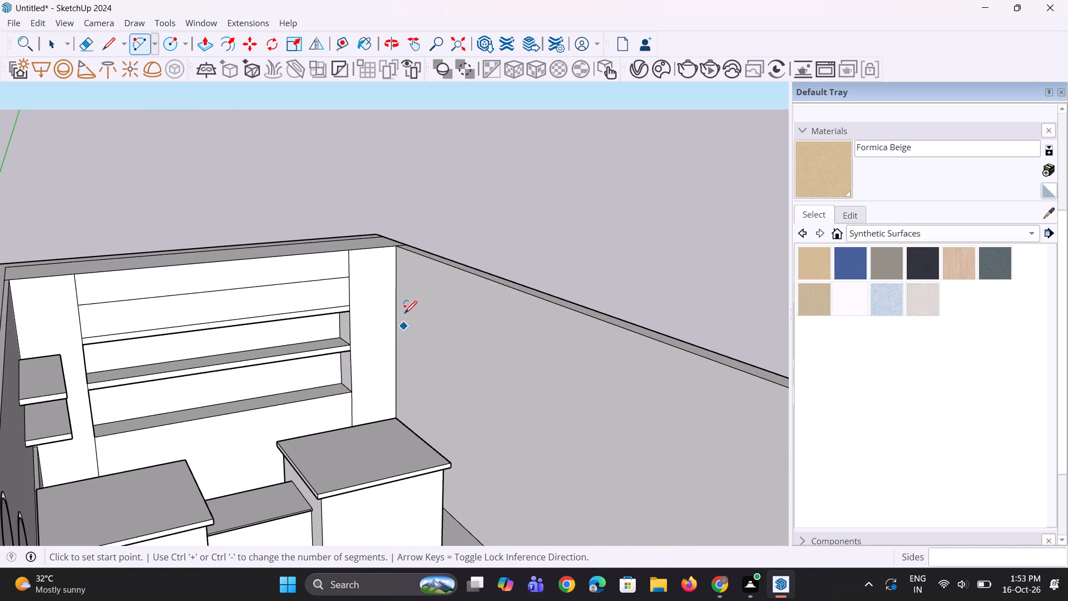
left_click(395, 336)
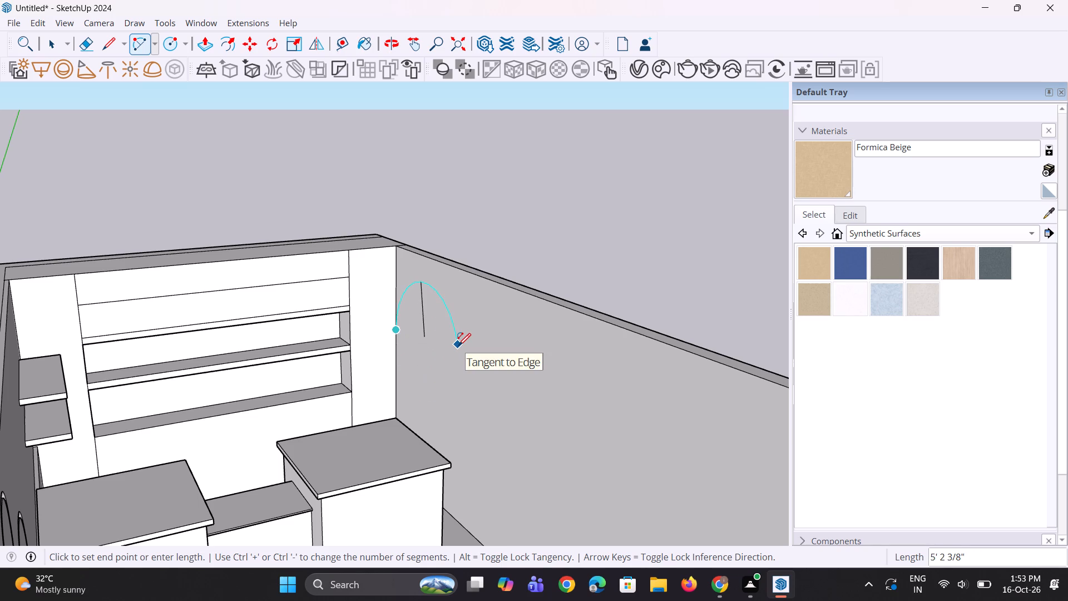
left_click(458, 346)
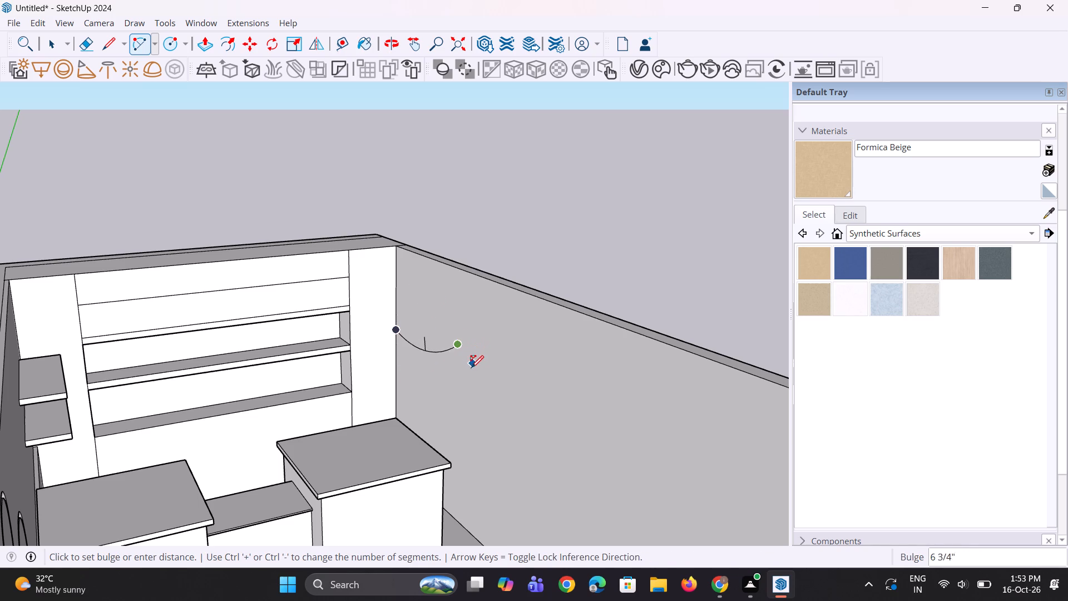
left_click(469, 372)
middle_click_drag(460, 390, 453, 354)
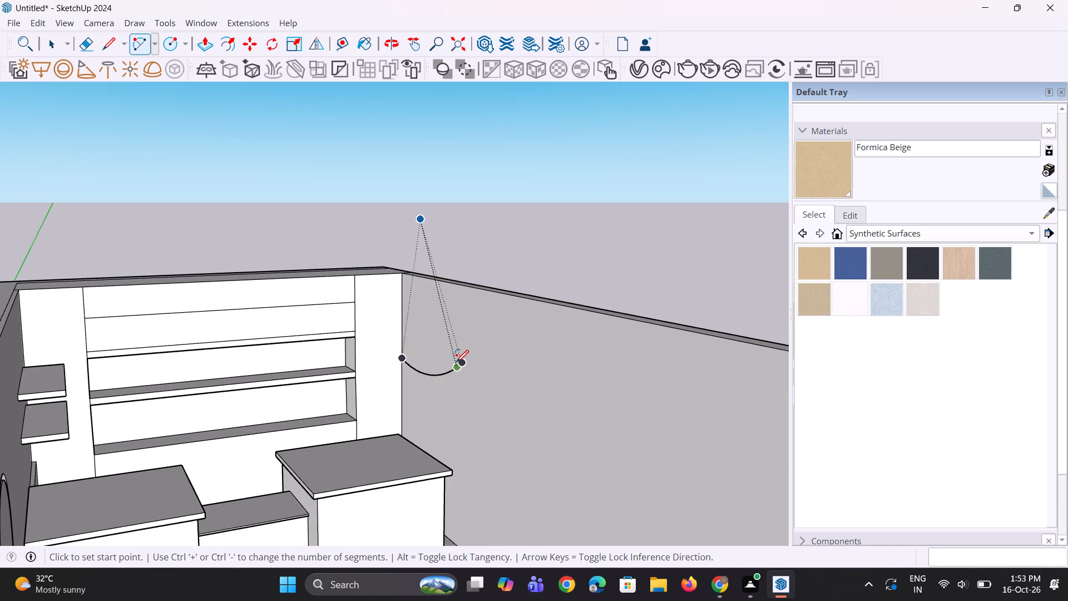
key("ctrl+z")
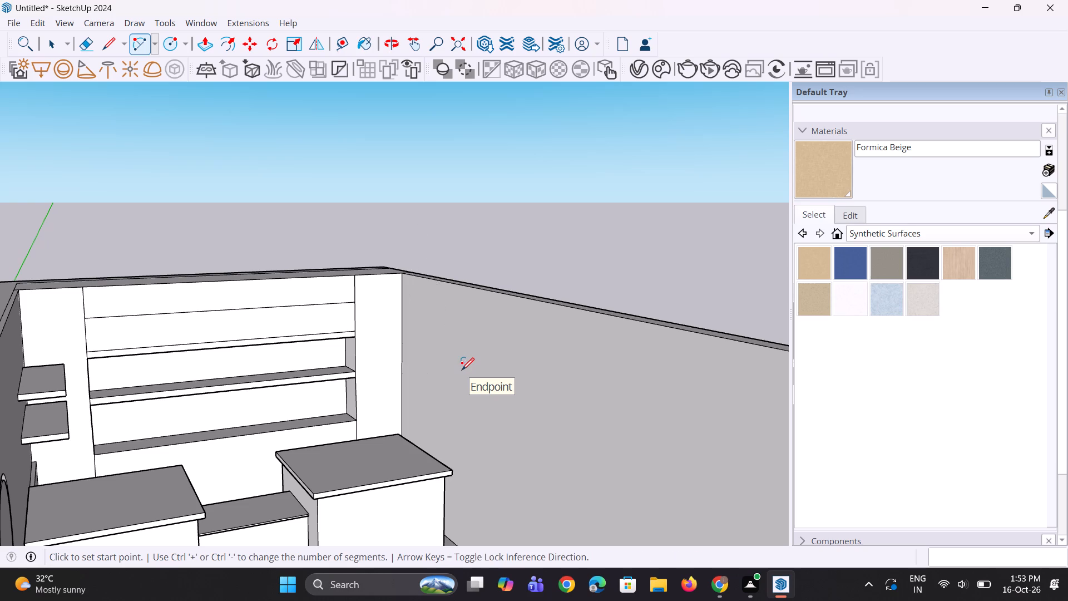
Start a new wave at the back corner edge with a trough arc about 3' 8" long, a crest arc and a descending arc about 3' 1" long.
scroll(443, 370, "up", 2)
left_click(394, 355)
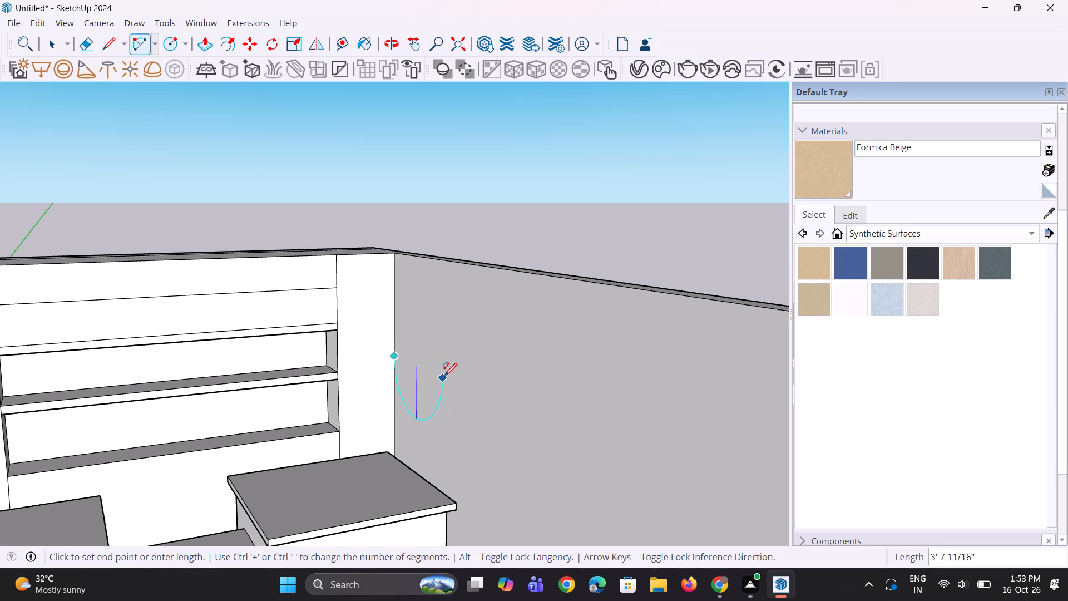
double_click(444, 378)
left_click(444, 380)
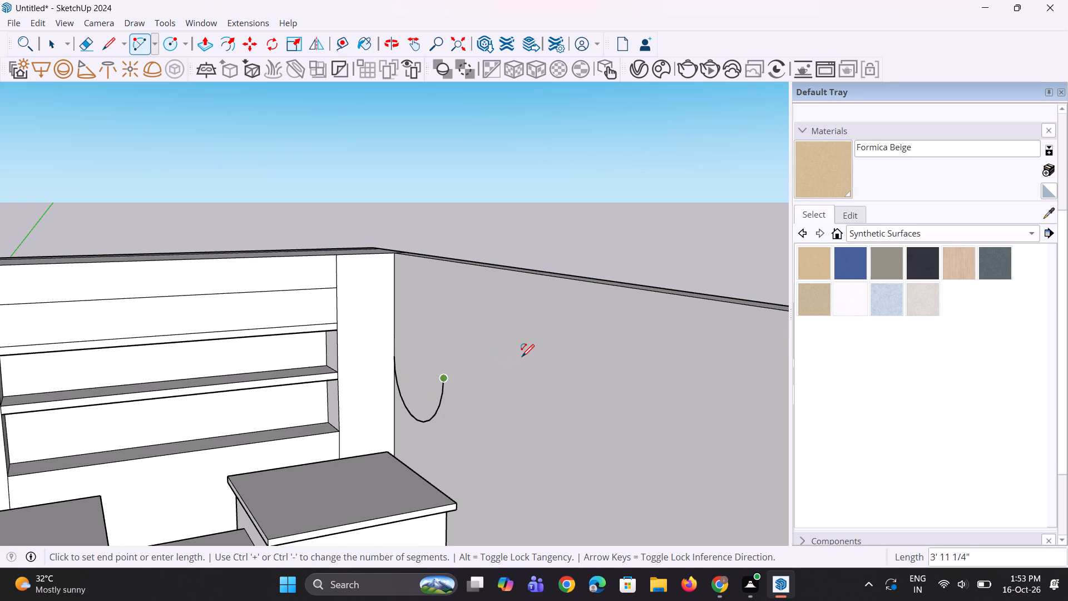
double_click(522, 353)
left_click(522, 353)
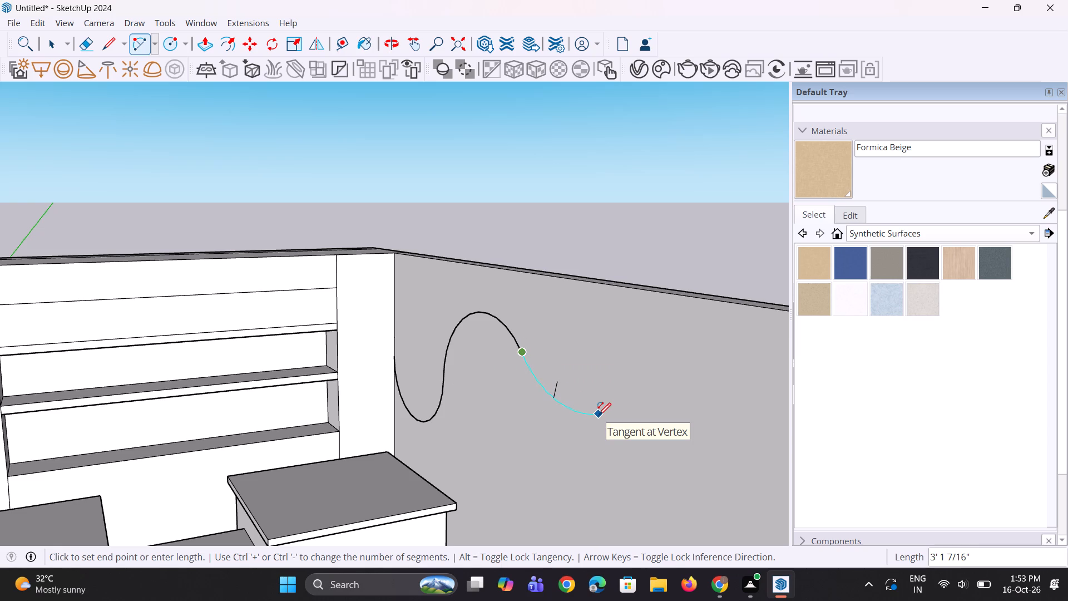
double_click(599, 415)
Continue the wave with a short rising tangent arc and a crest arc about 4' 5" long that drops toward the tables.
scroll(545, 444, "down", 5)
middle_click_drag(543, 441, 526, 395)
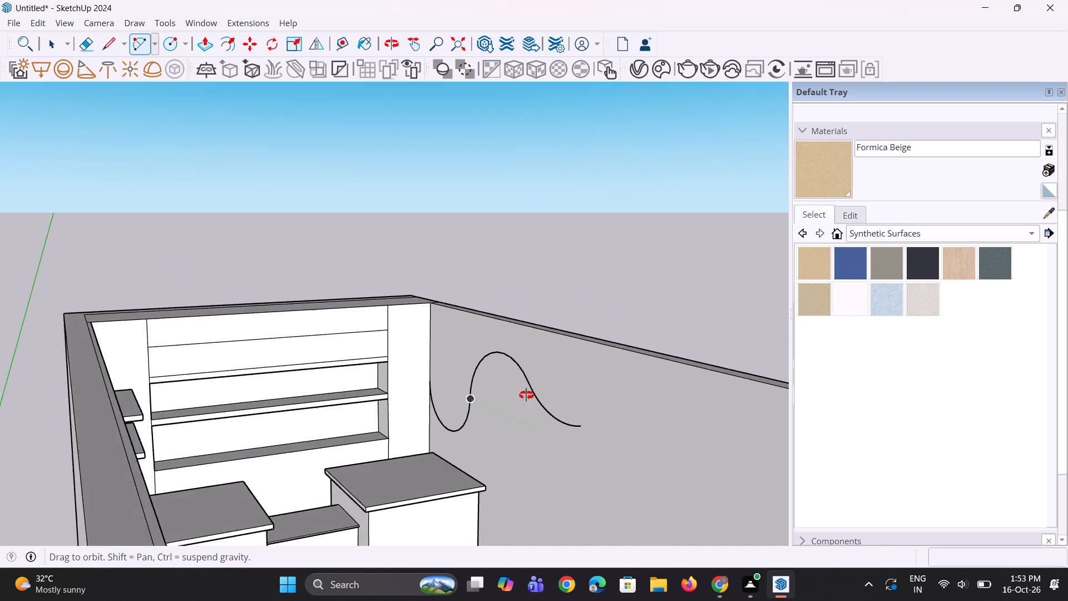
middle_click_drag(526, 395, 507, 380)
scroll(460, 451, "down", 4)
middle_click_drag(491, 448, 494, 489)
scroll(492, 485, "down", 1)
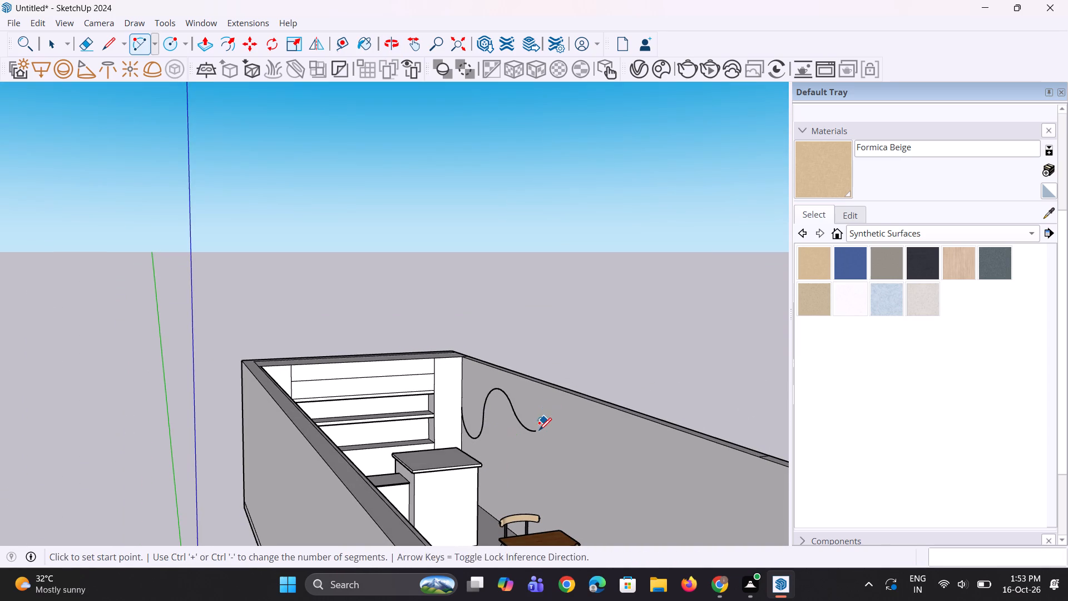
left_click(539, 431)
double_click(568, 415)
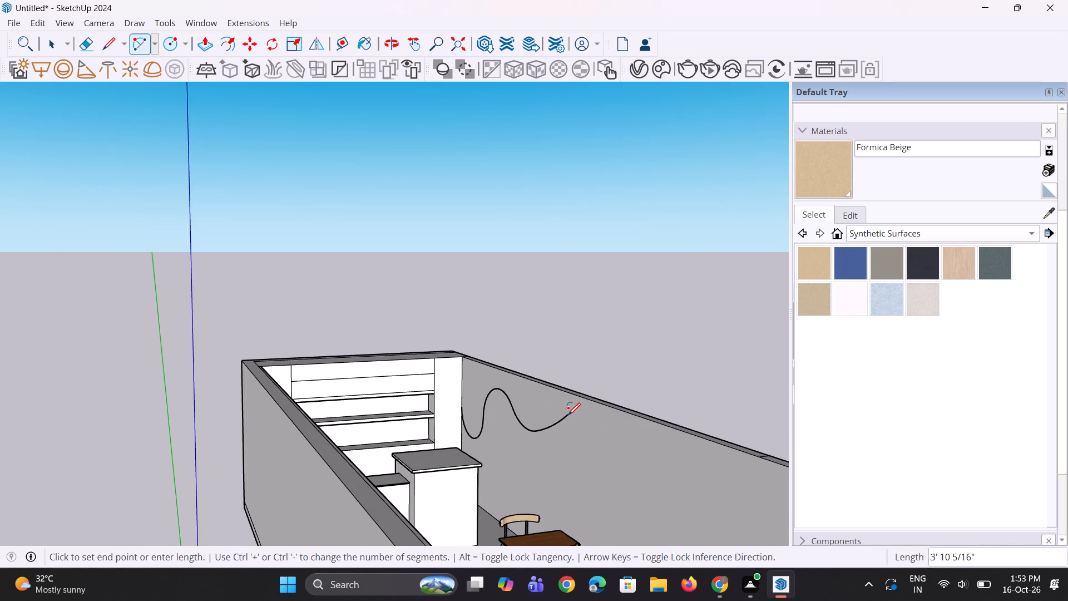
left_click(568, 415)
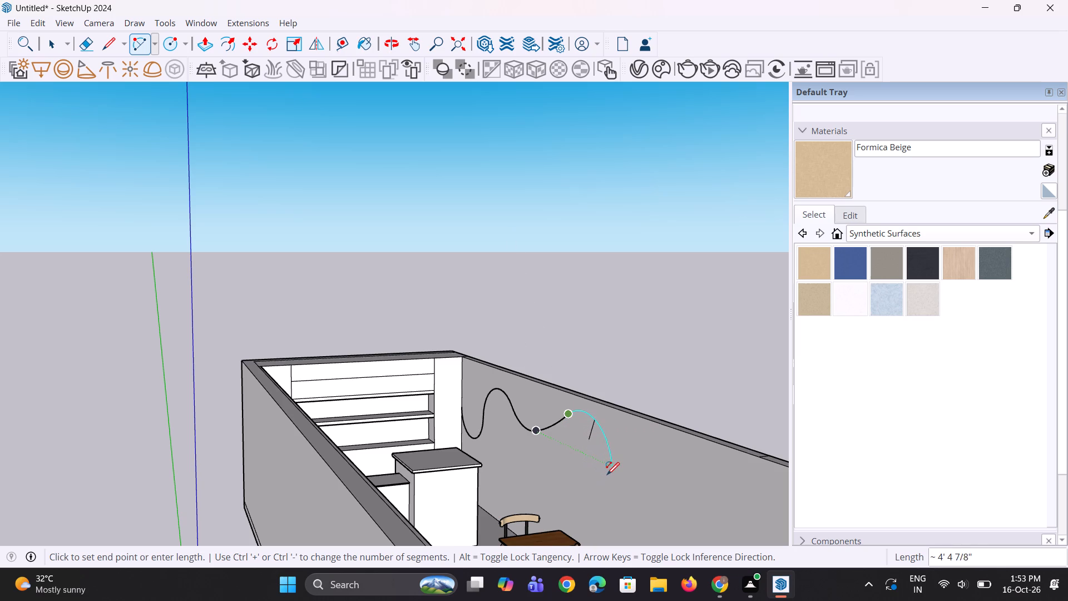
double_click(607, 471)
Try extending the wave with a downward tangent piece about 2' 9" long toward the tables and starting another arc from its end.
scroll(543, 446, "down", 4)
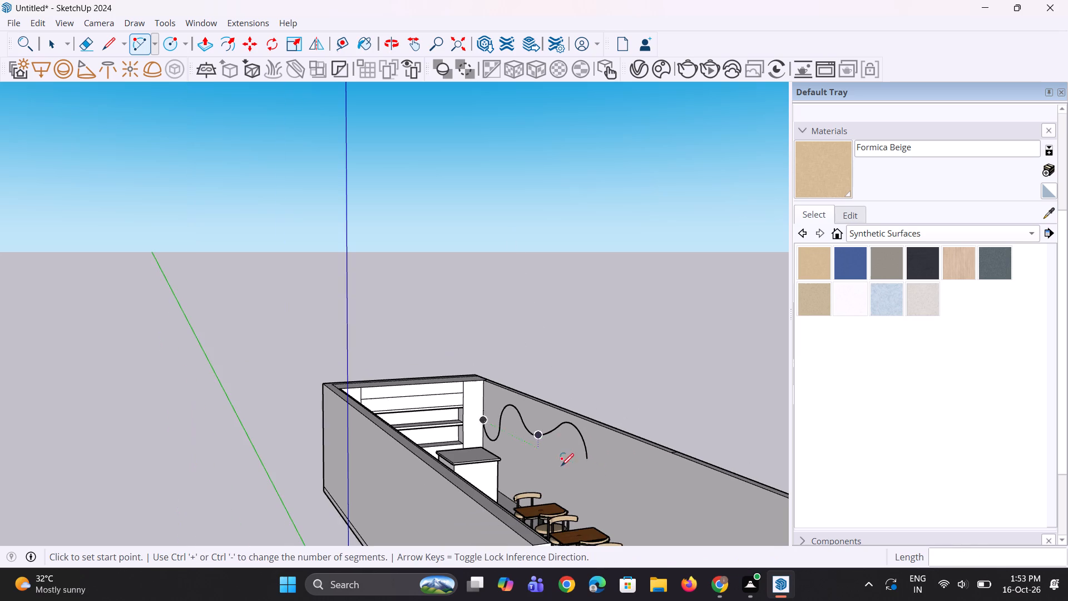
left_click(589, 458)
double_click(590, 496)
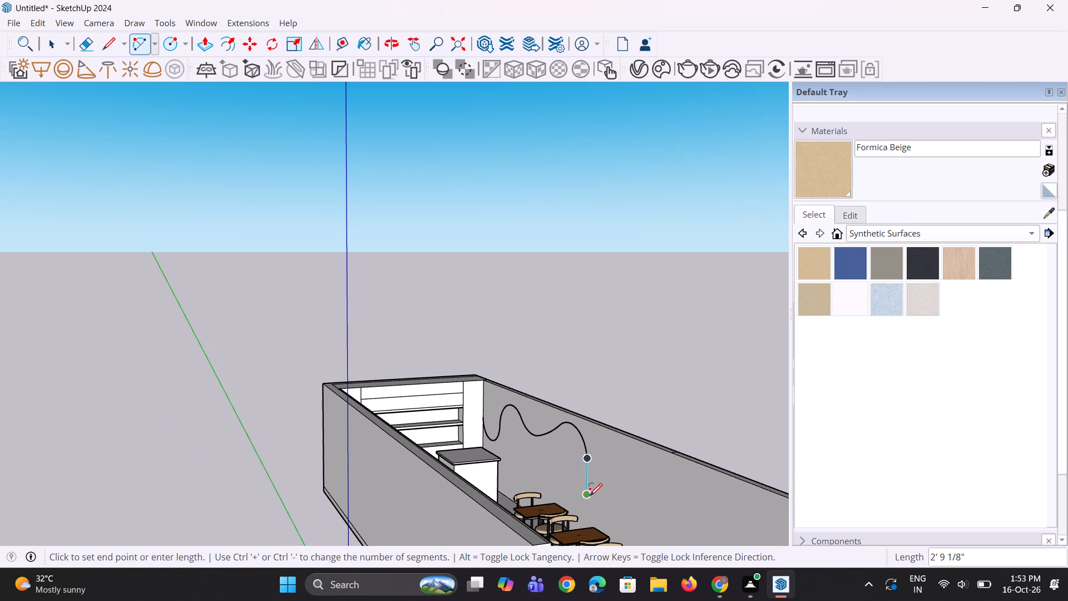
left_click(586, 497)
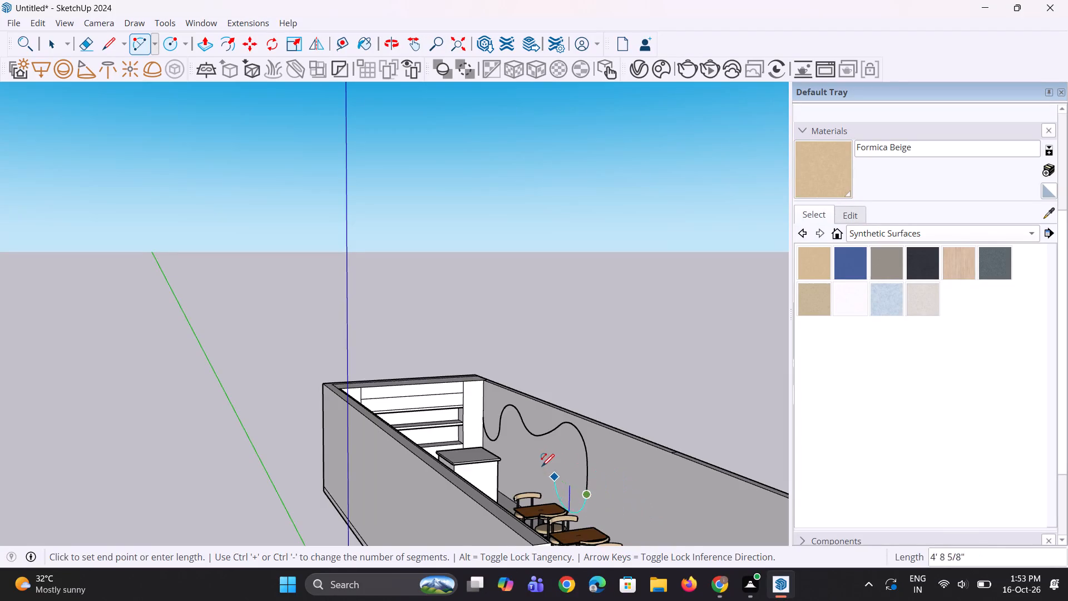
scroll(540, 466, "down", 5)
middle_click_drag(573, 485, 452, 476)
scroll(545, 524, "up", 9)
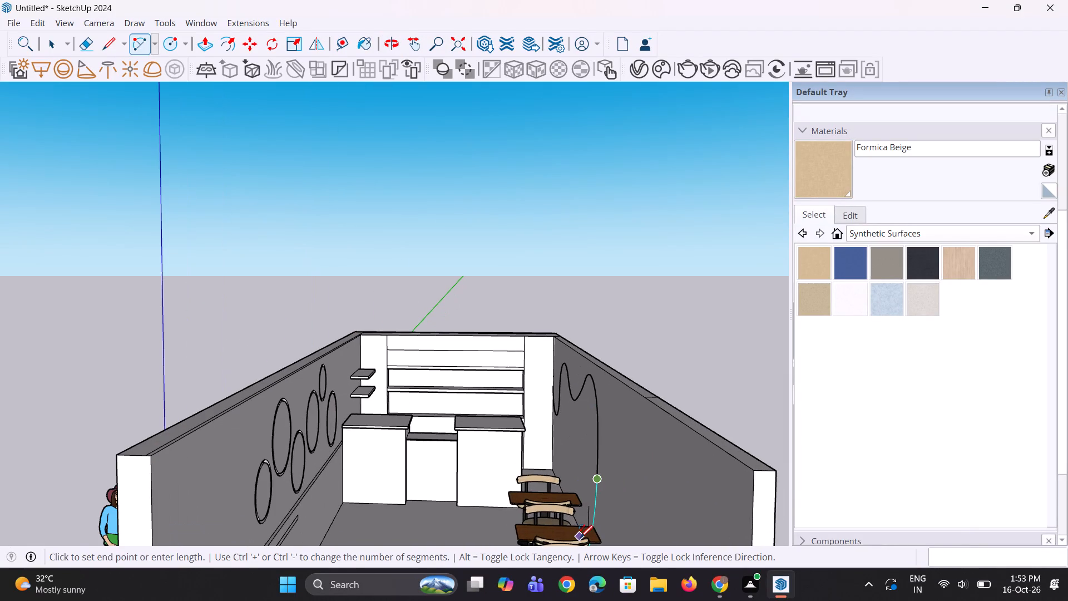
Undo the latest wave arcs on the side wall back to the end of the first crest.
key("ctrl+z")
key("ctrl+z")
key("ctrl+z")
key("ctrl+z")
scroll(592, 440, "up", 7)
middle_click_drag(539, 446, 627, 457)
scroll(531, 433, "down", 5)
middle_click_drag(555, 426, 595, 443)
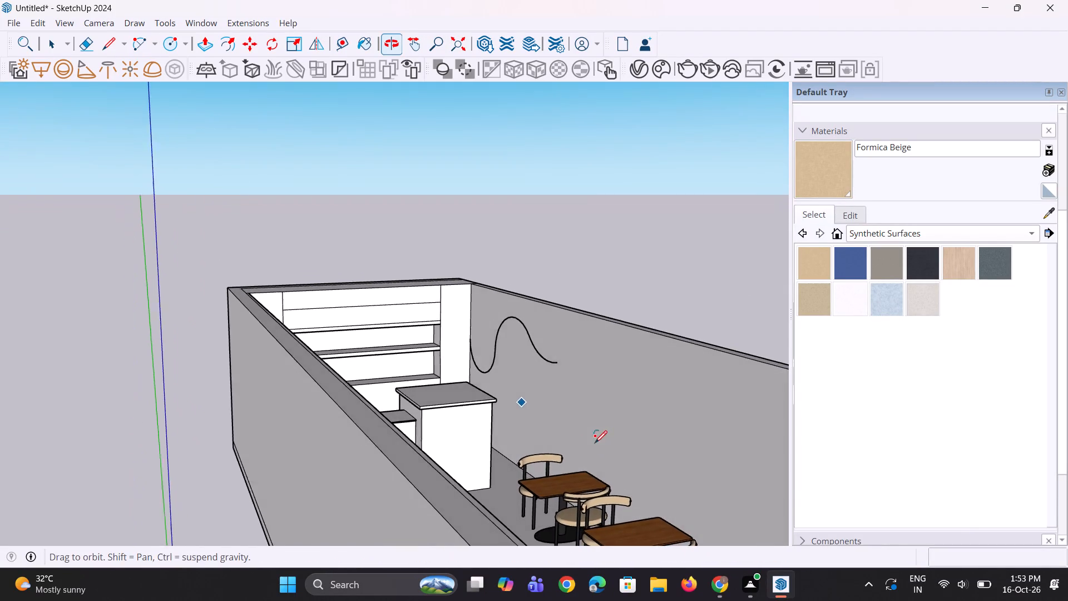
middle_click_drag(595, 443, 593, 446)
scroll(570, 380, "up", 1)
key("ctrl+z")
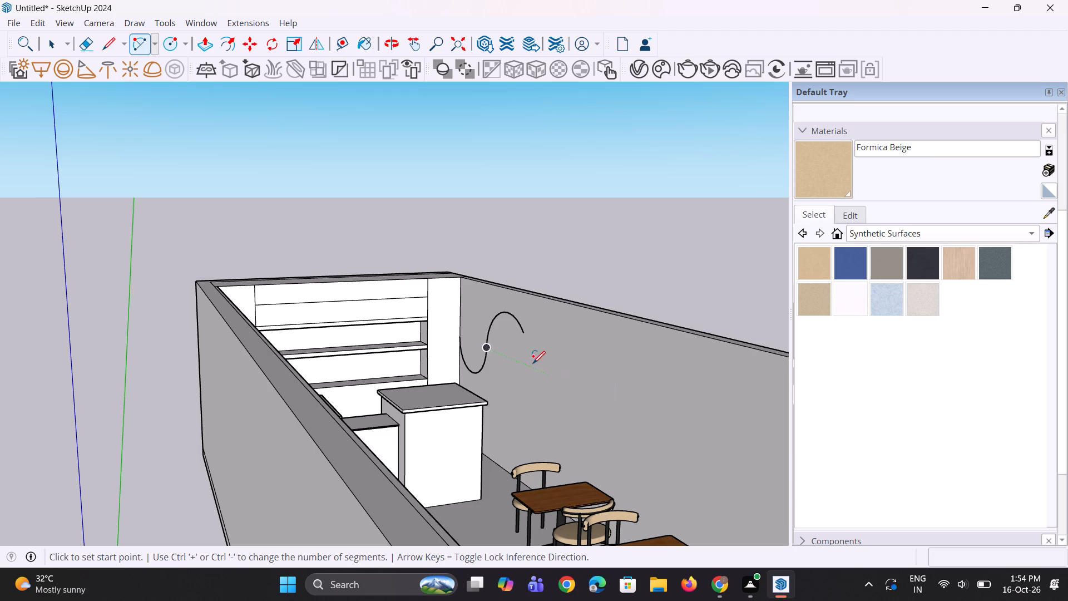
Continue from the first crest with a falling arc about 3' 7", a deep trough about 5' 9" and a crest arc about 4' 5" long.
left_click(525, 337)
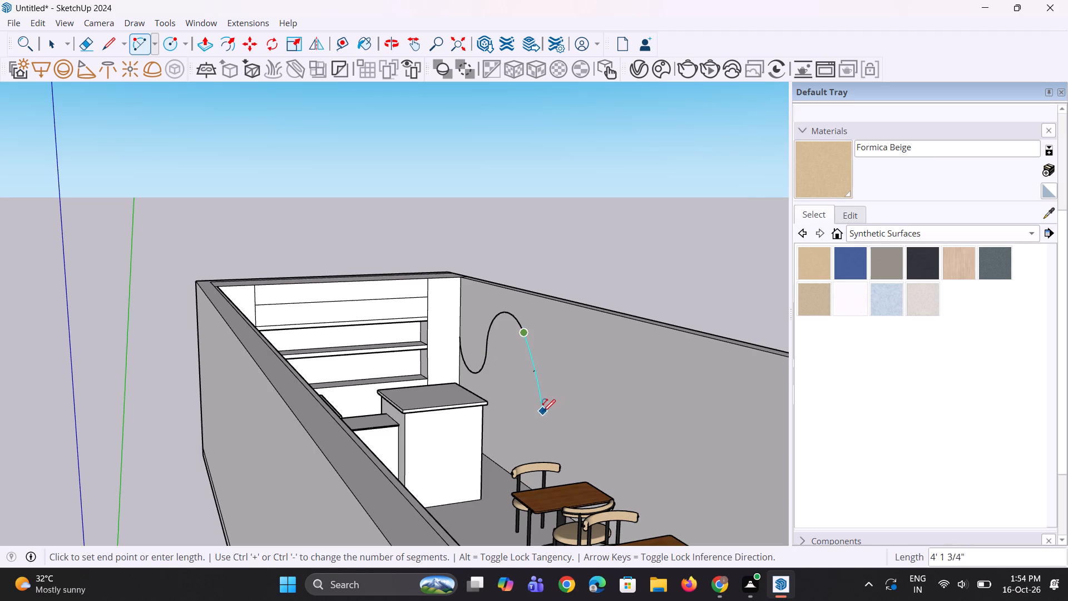
left_click(538, 402)
left_click(538, 402)
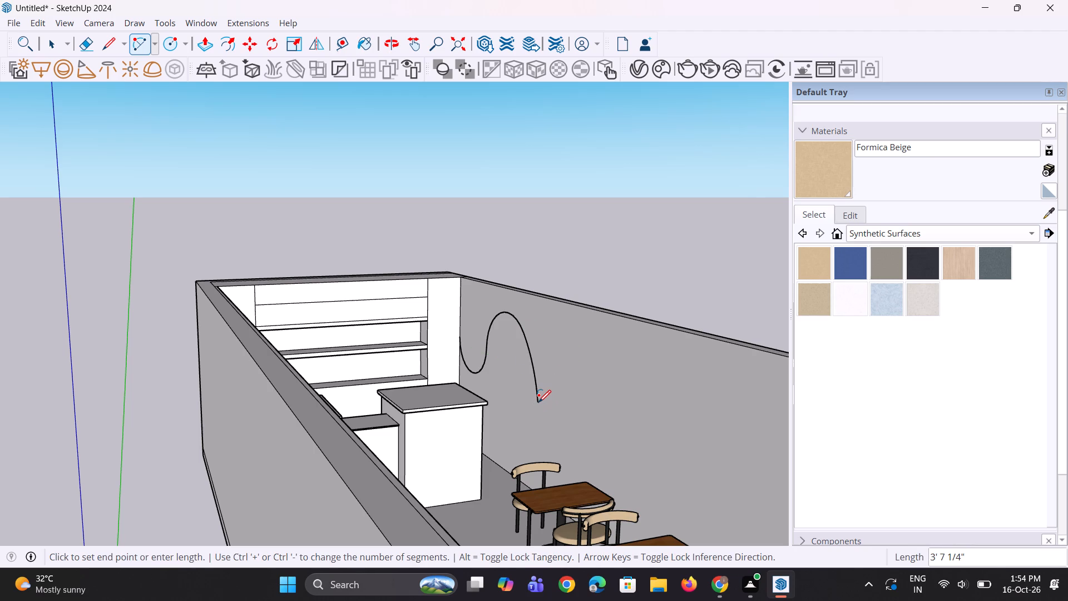
left_click(538, 402)
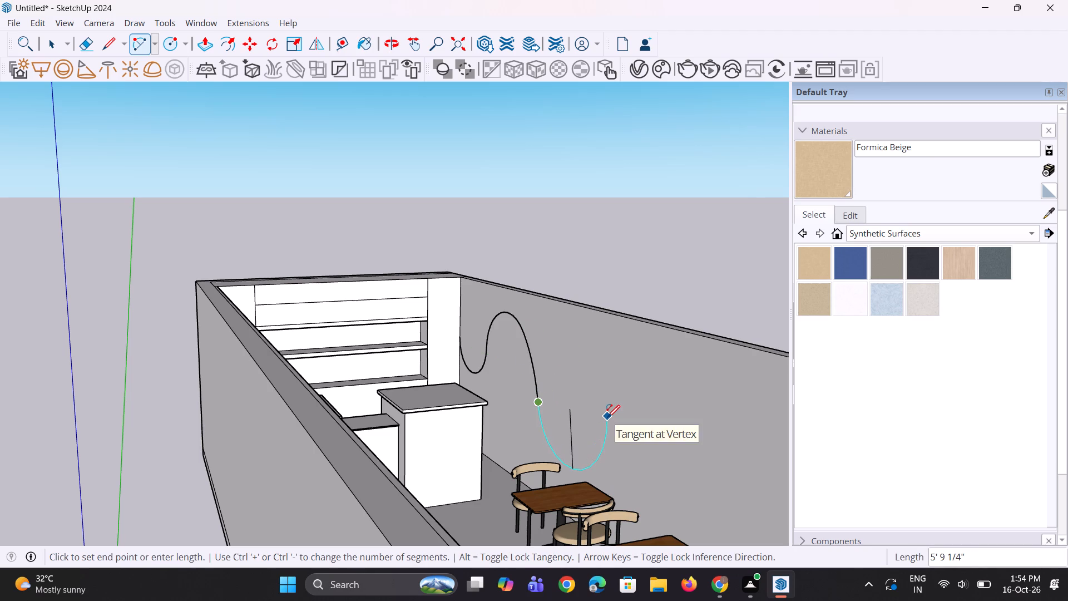
double_click(607, 417)
left_click(607, 417)
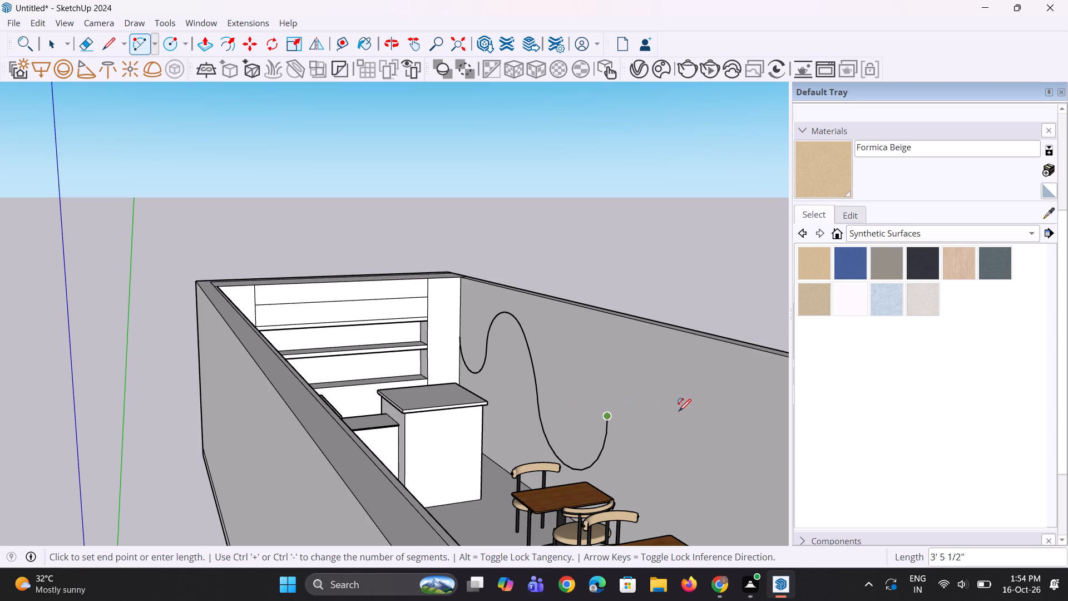
double_click(666, 397)
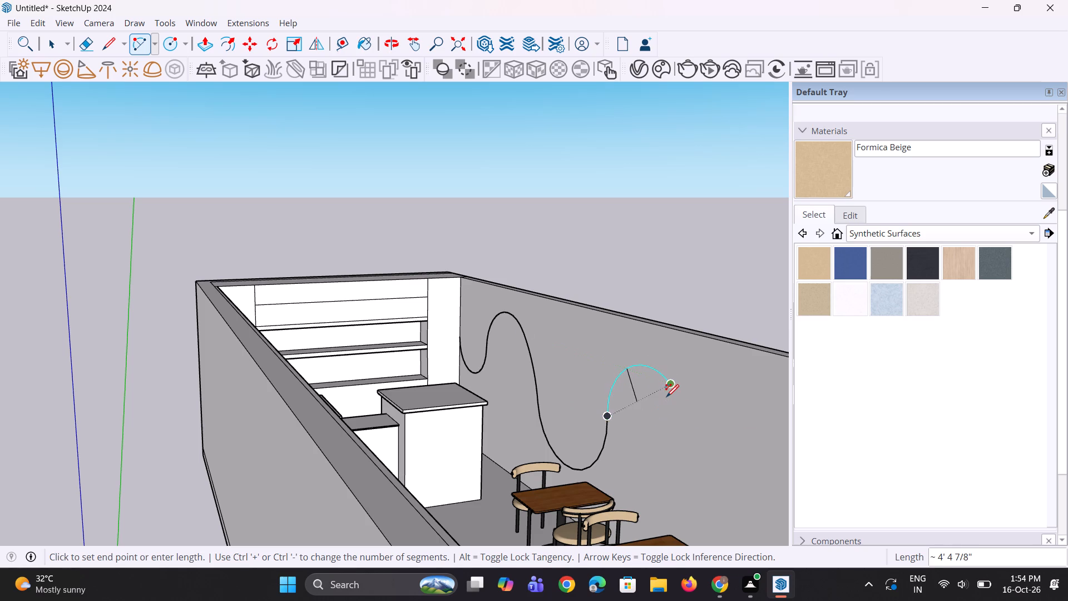
scroll(582, 421, "down", 4)
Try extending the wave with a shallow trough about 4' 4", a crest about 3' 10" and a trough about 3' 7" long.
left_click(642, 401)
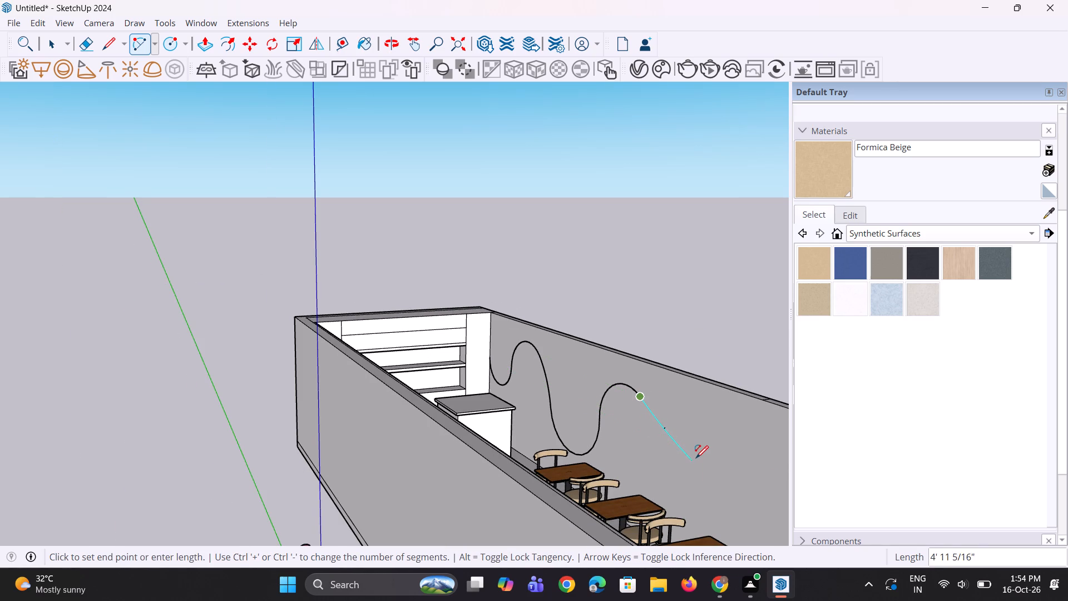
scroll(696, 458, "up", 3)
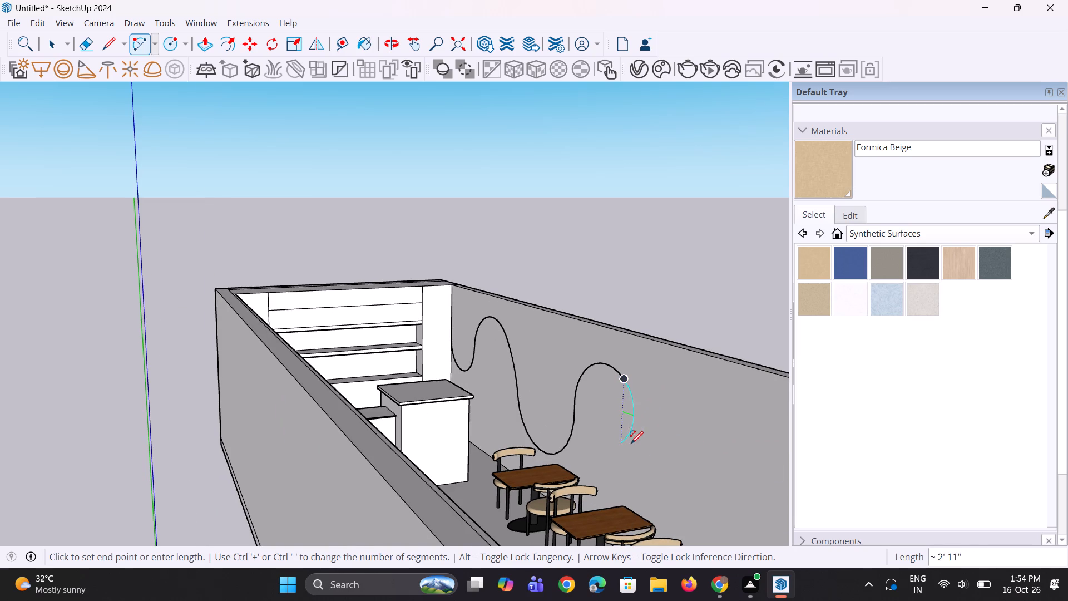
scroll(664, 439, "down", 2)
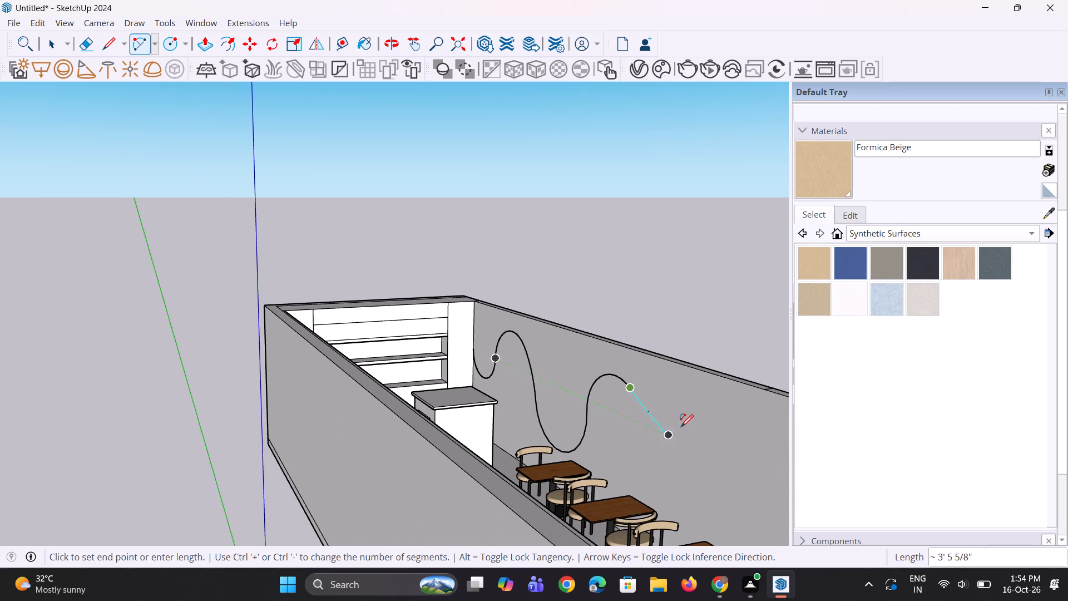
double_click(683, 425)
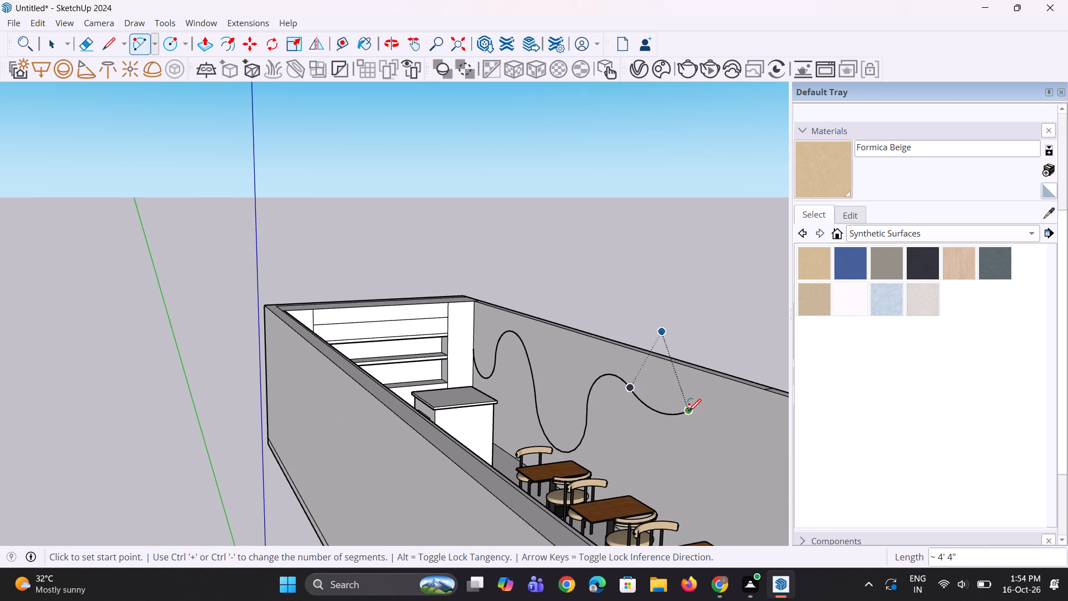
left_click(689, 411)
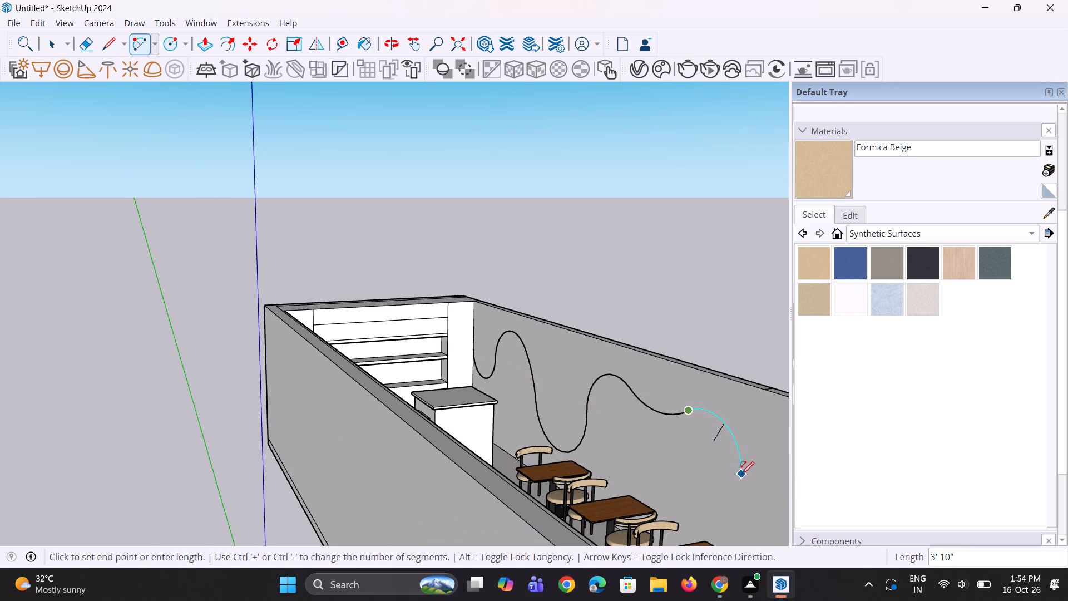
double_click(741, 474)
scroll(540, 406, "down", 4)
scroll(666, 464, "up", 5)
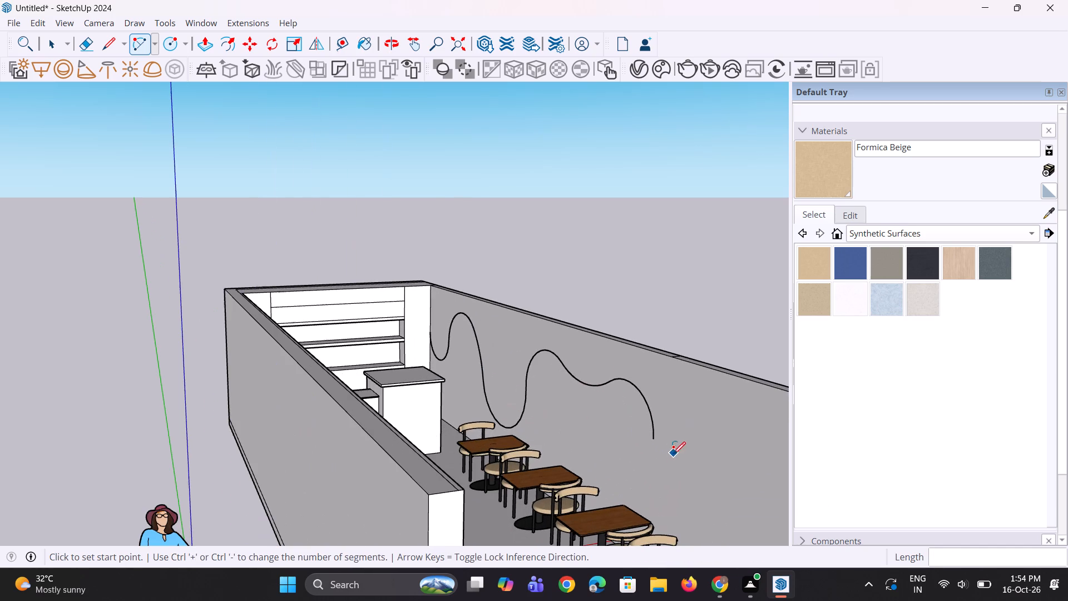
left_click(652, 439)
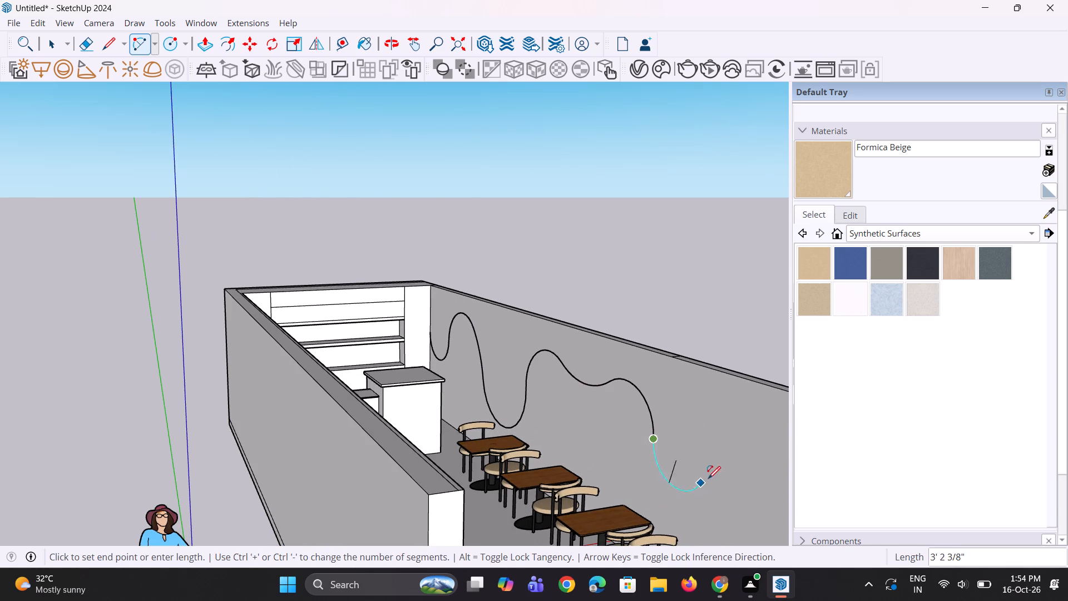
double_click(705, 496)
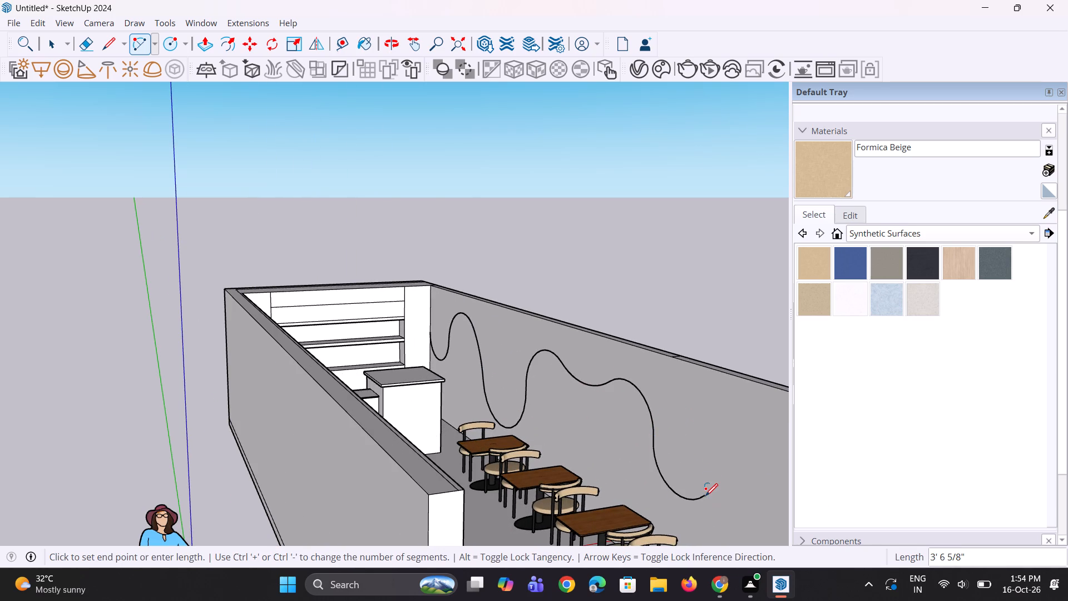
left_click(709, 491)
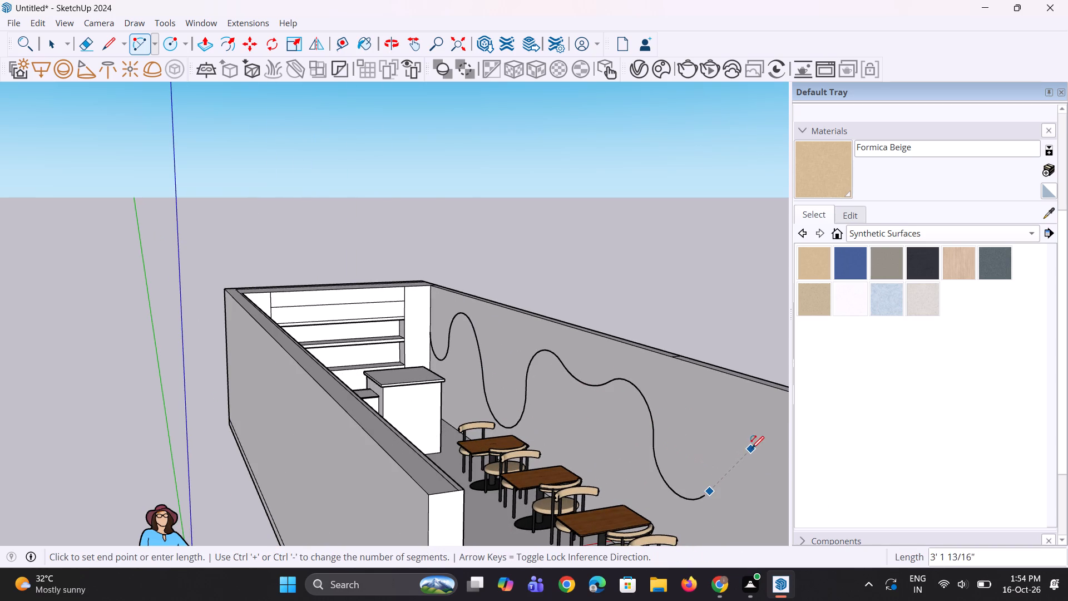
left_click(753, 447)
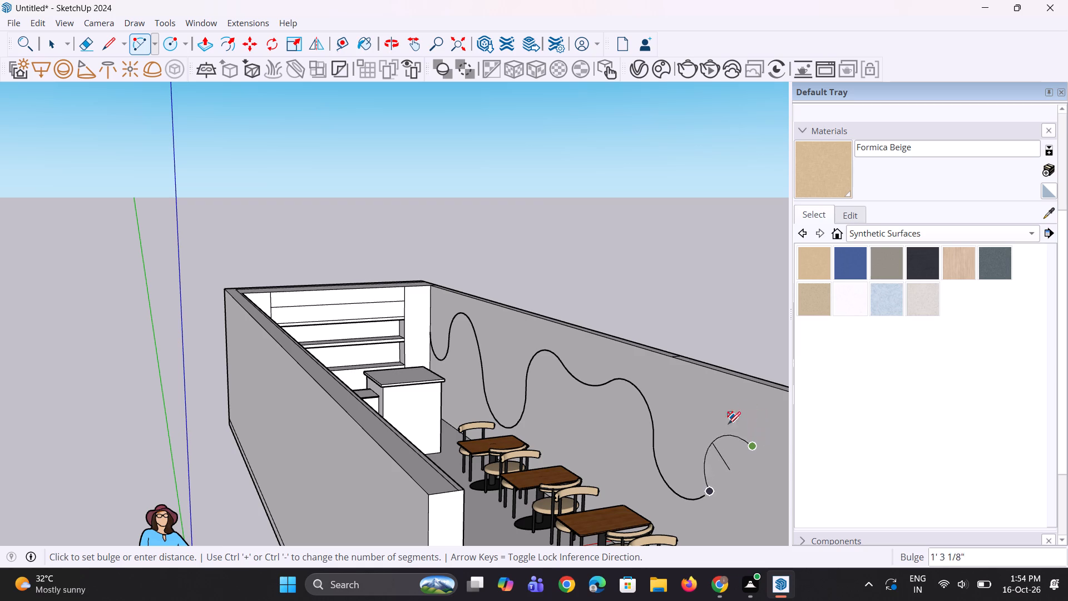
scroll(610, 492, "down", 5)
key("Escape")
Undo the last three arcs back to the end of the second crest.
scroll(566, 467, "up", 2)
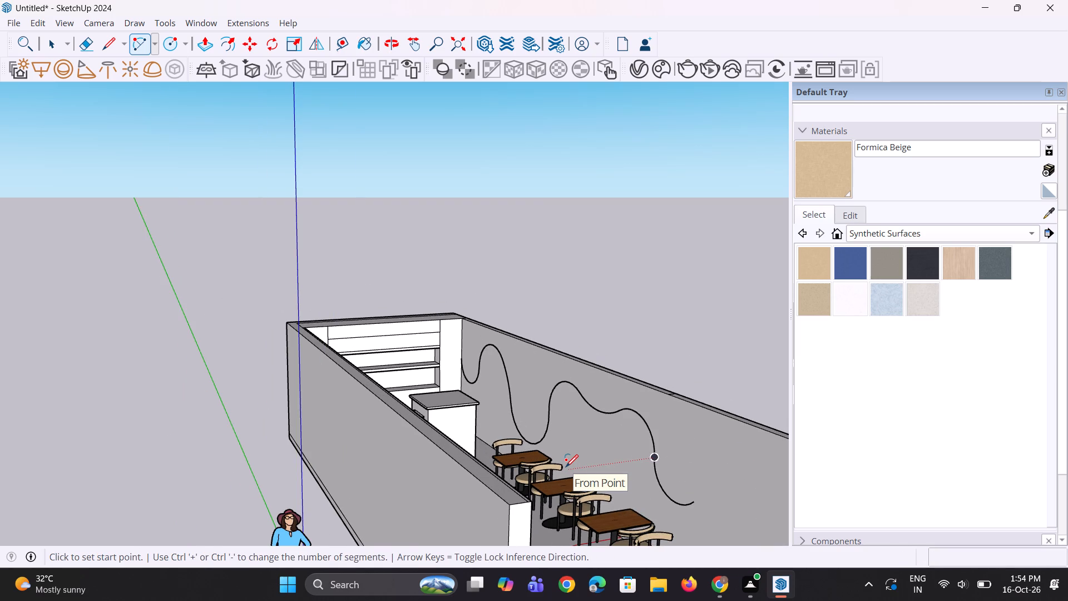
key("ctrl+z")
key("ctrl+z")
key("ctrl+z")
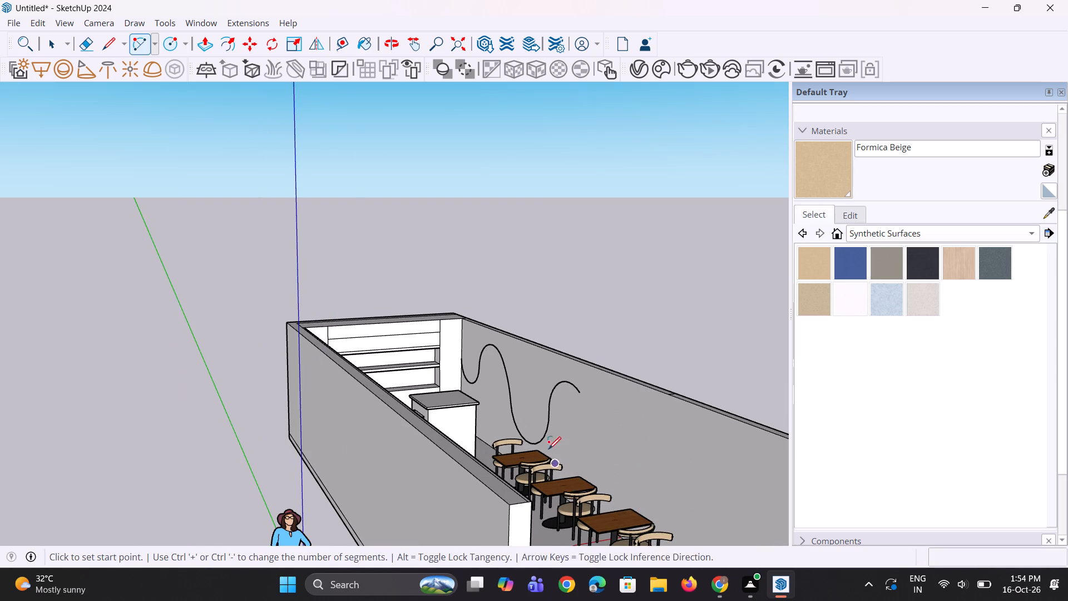
Draw a descending arc about 2' 11" long from the end of the second crest on the side wall.
scroll(568, 423, "up", 2)
key("a")
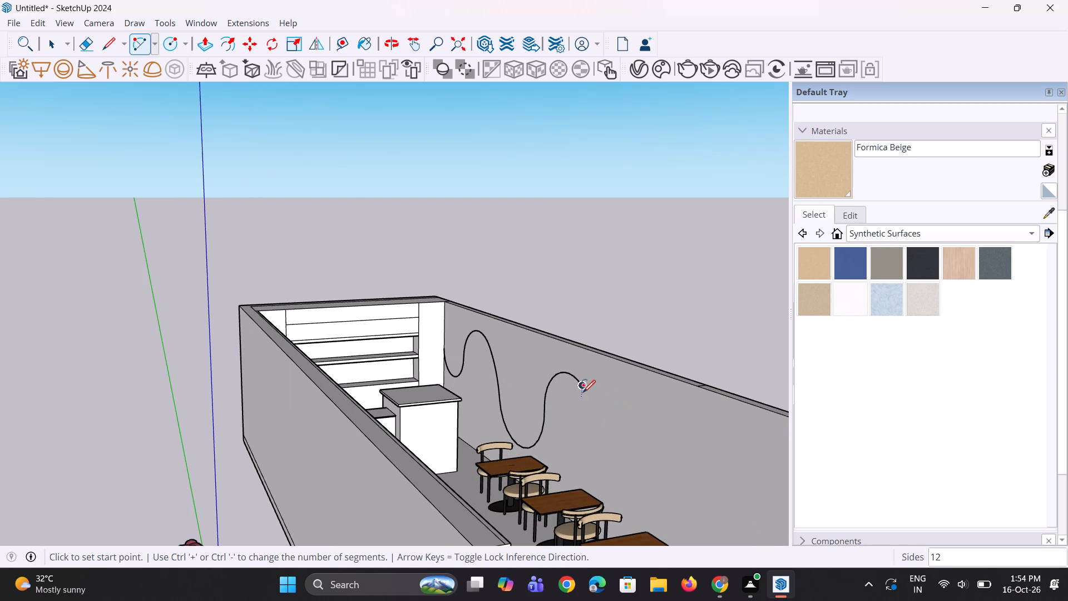
left_click(581, 387)
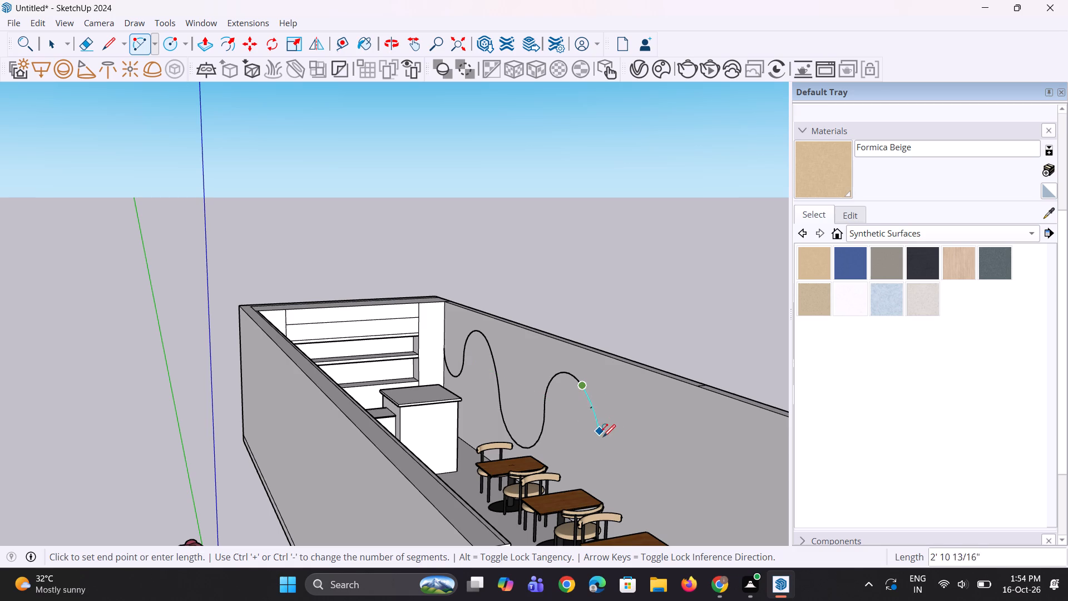
double_click(604, 433)
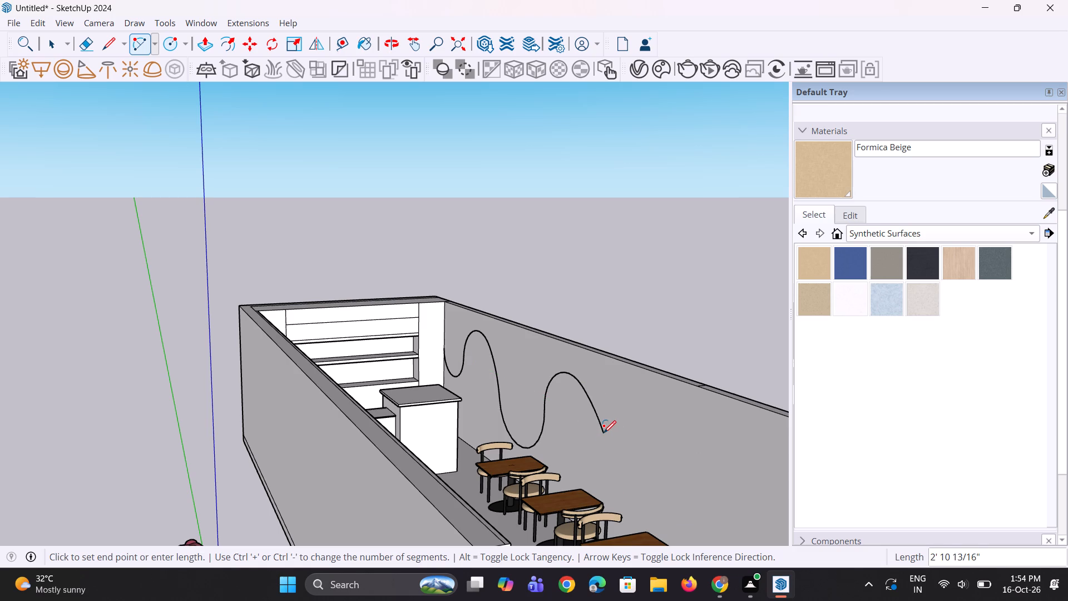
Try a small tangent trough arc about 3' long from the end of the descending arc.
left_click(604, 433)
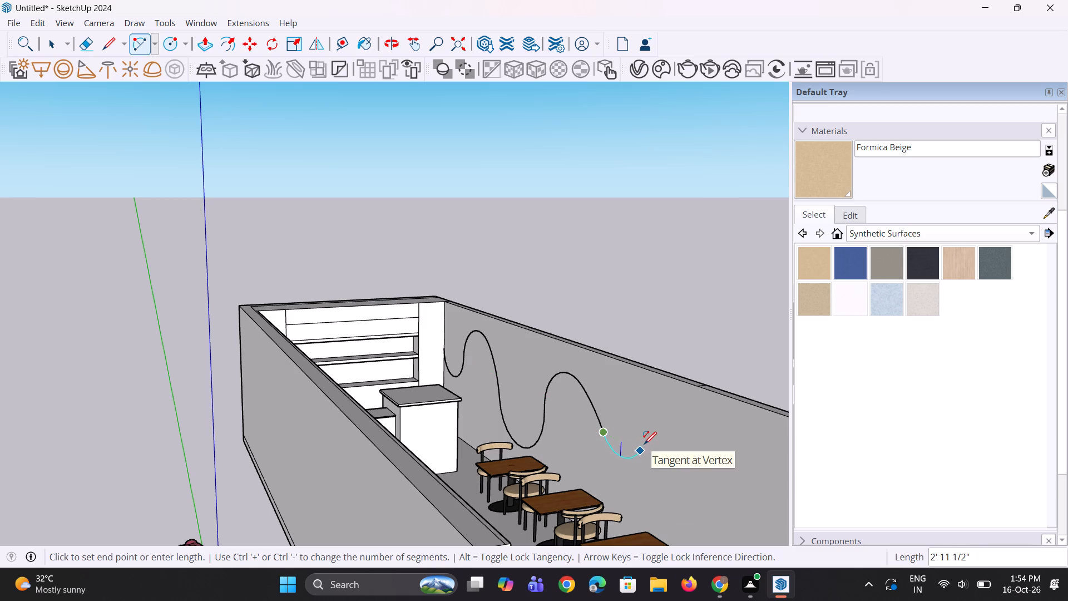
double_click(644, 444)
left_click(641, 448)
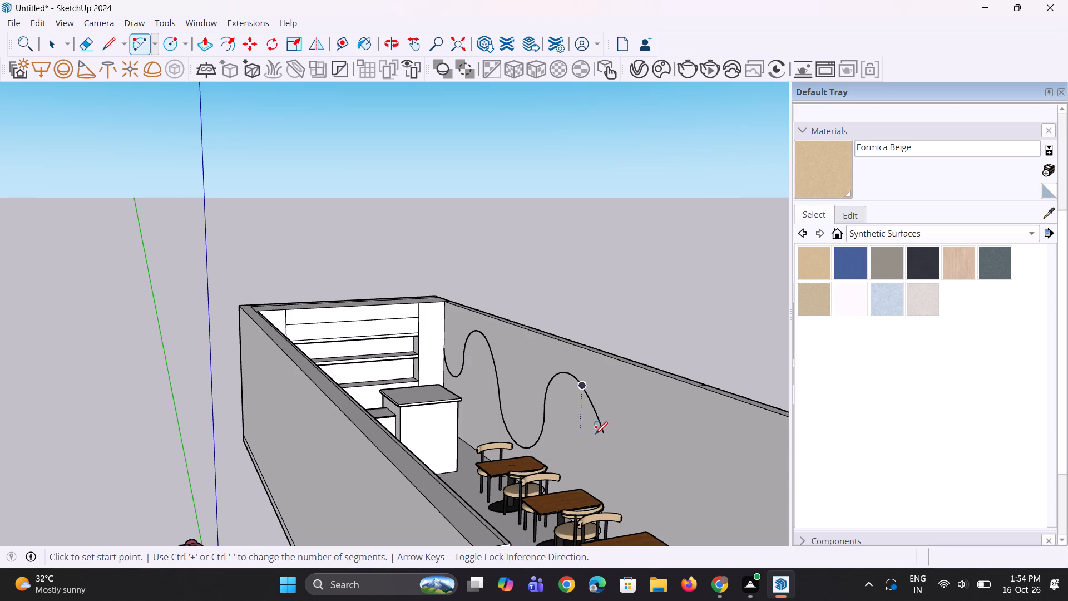
Continue the wave with a tangent trough about 3' 11" long and a crest made of a rising arc about 3' 11" long and a falling arc.
left_click(606, 434)
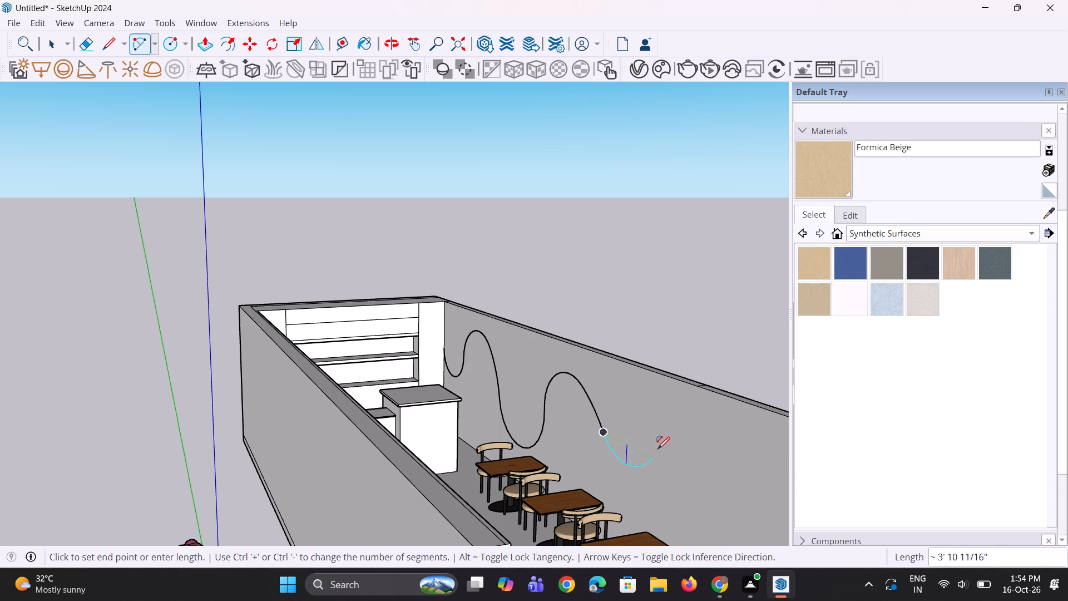
double_click(651, 453)
left_click(651, 453)
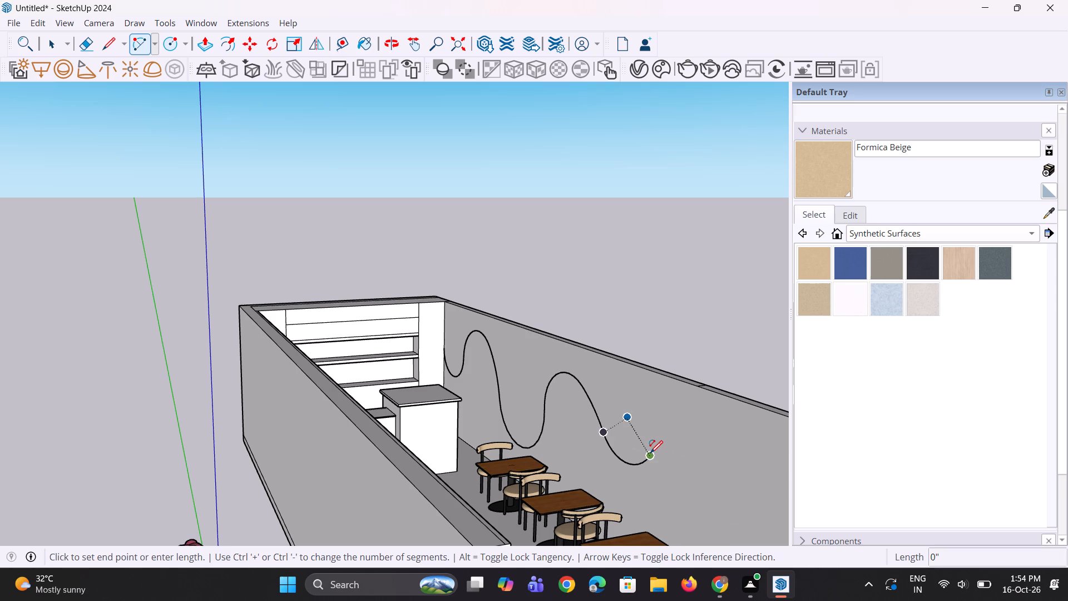
double_click(702, 430)
left_click(702, 430)
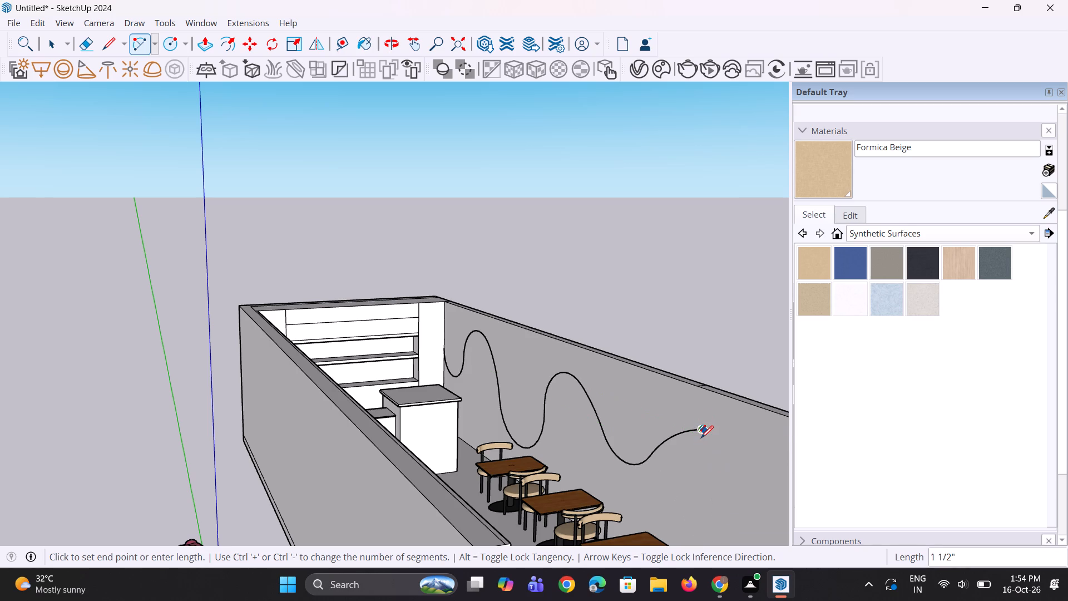
double_click(739, 470)
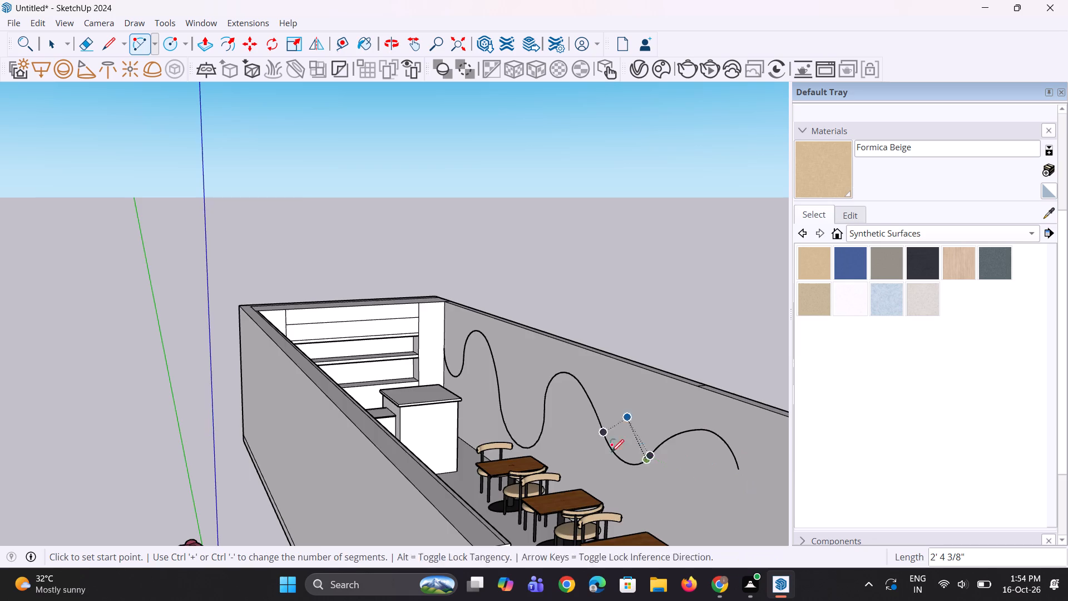
scroll(616, 452, "down", 4)
scroll(555, 428, "down", 3)
scroll(645, 486, "up", 6)
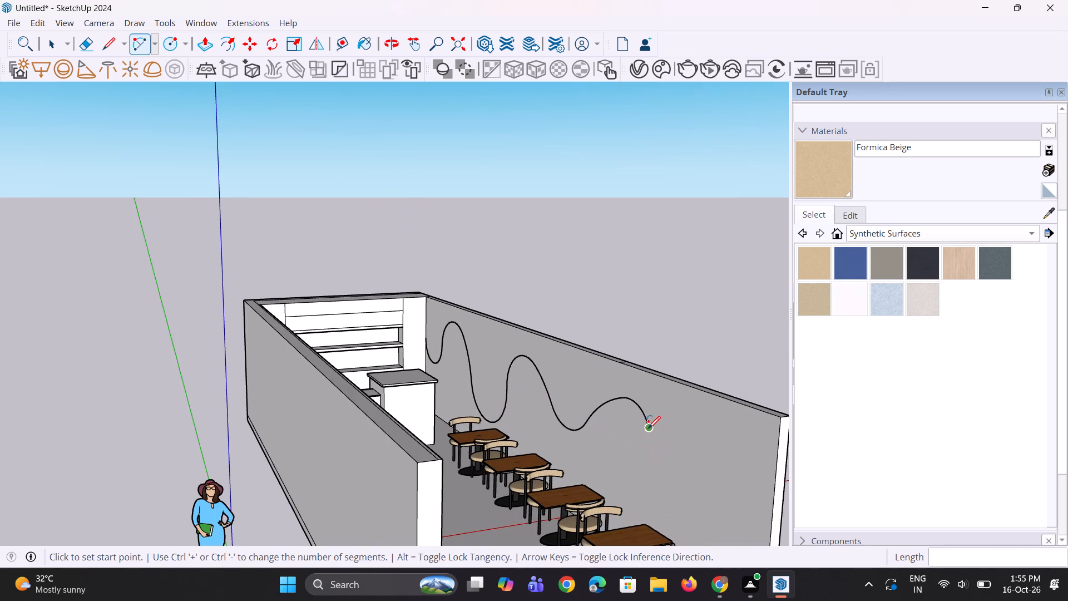
Add a descending tangent arc about 3' 4 1/2" long from the third crest's end toward the wall's open end.
left_click(648, 428)
double_click(690, 477)
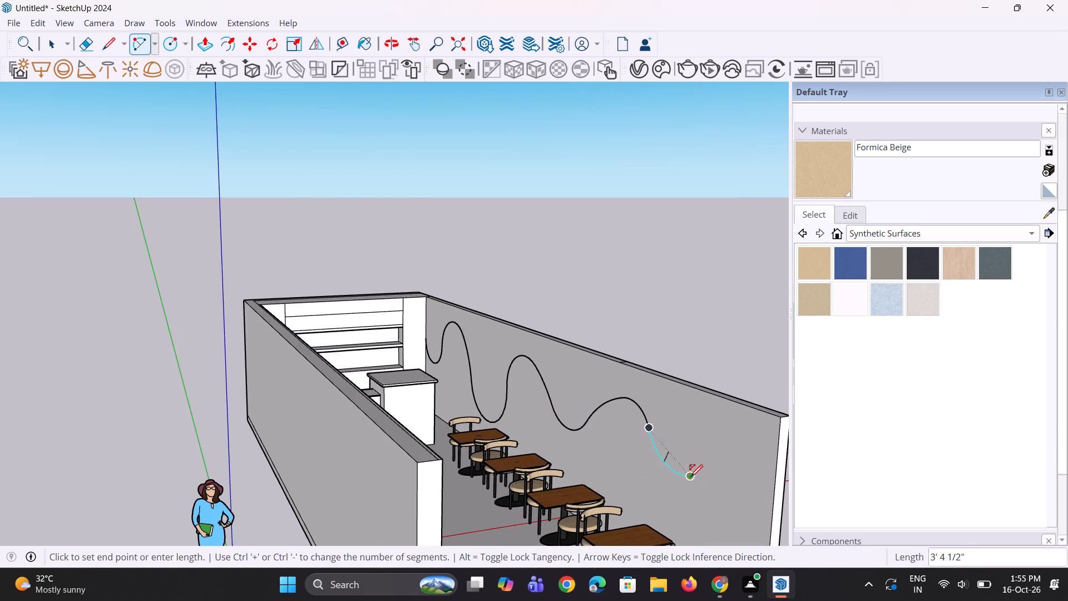
scroll(560, 464, "down", 4)
scroll(640, 483, "up", 3)
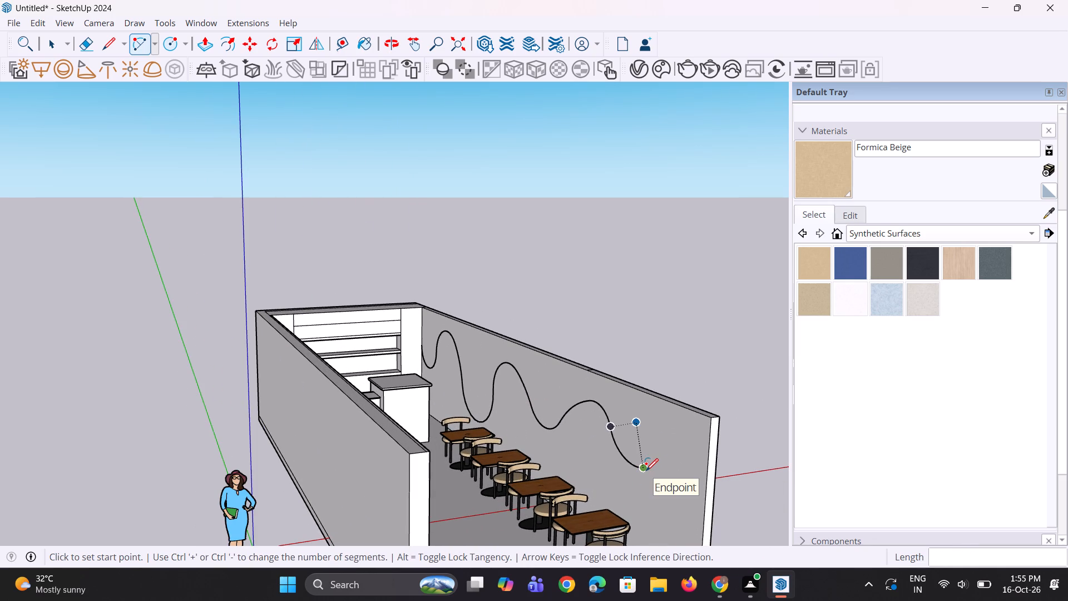
Undo the last descending arc and redraw it from the third crest's end as a tangent arc about 3' 11 5/8" long.
key("ctrl+z")
scroll(624, 445, "up", 2)
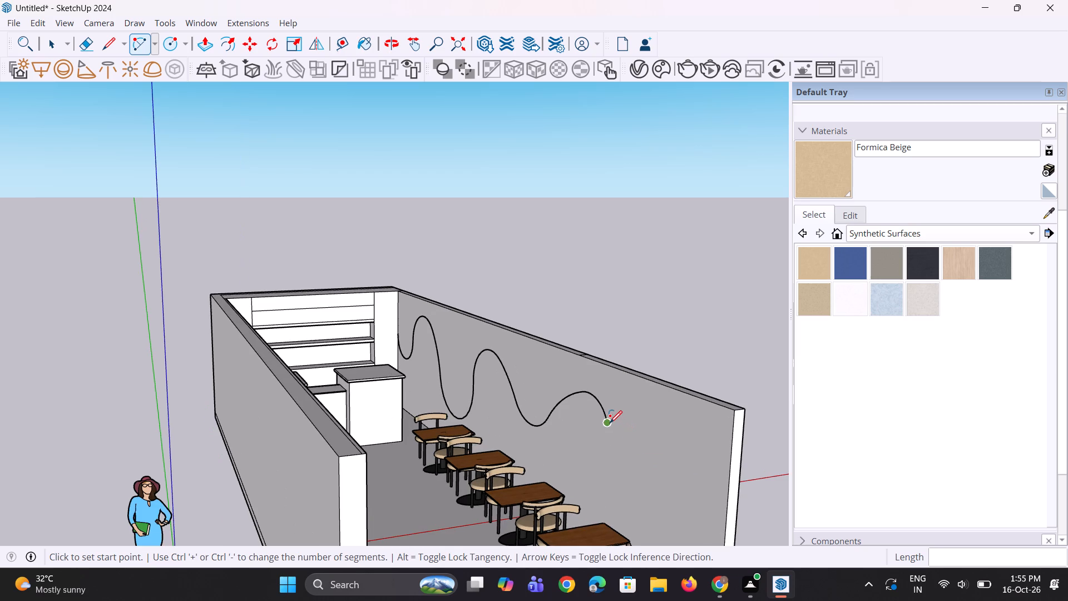
left_click(608, 423)
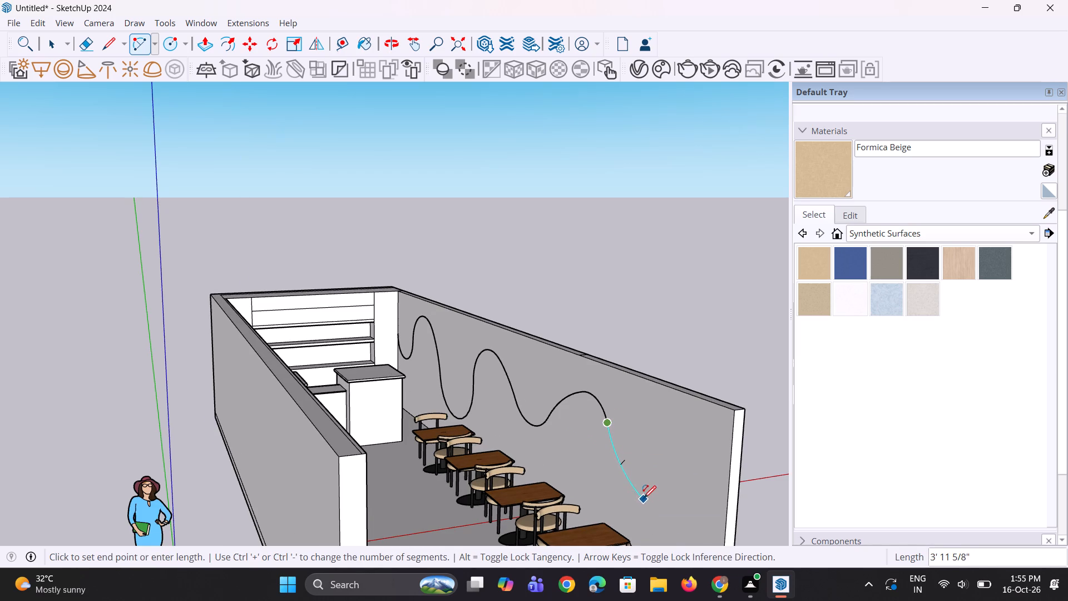
double_click(644, 497)
scroll(643, 493, "up", 2)
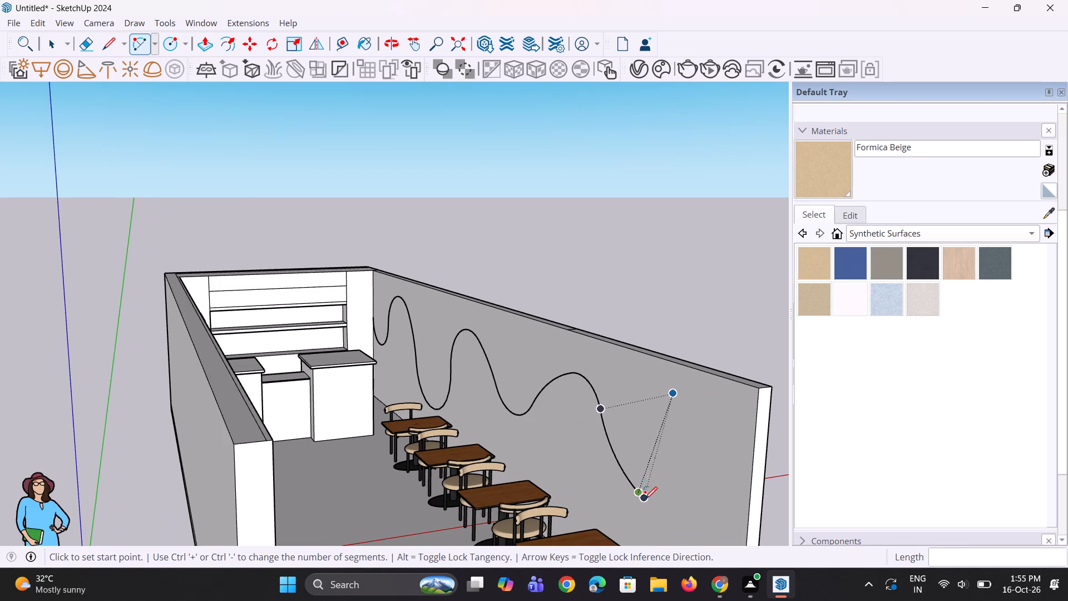
Finish the wave with a tangent trough arc about 3' 6" long and a last crest arc meeting the wall's open end.
left_click(645, 499)
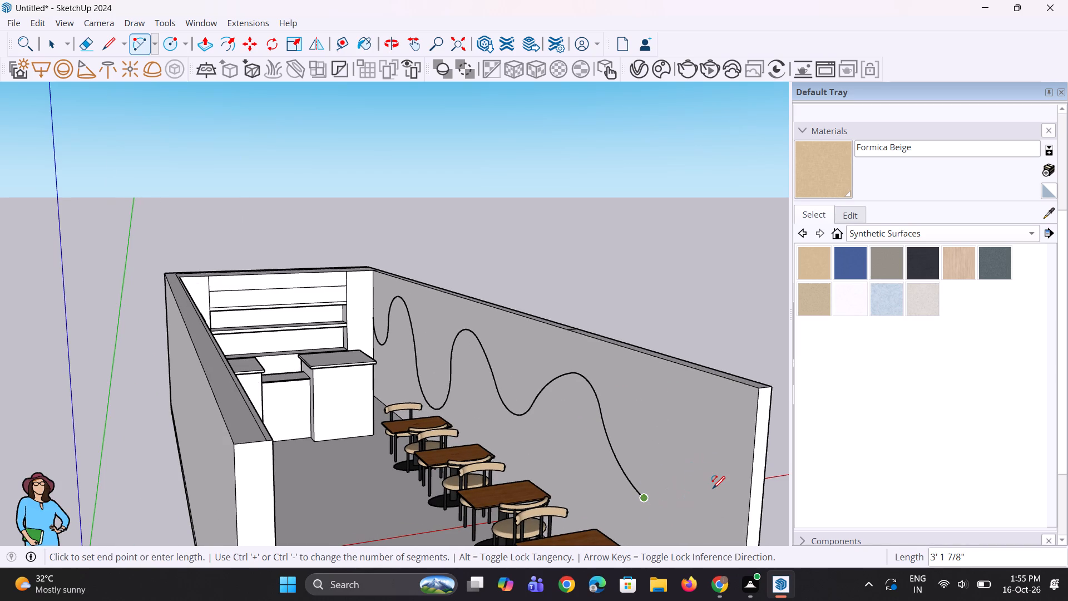
left_click(642, 496)
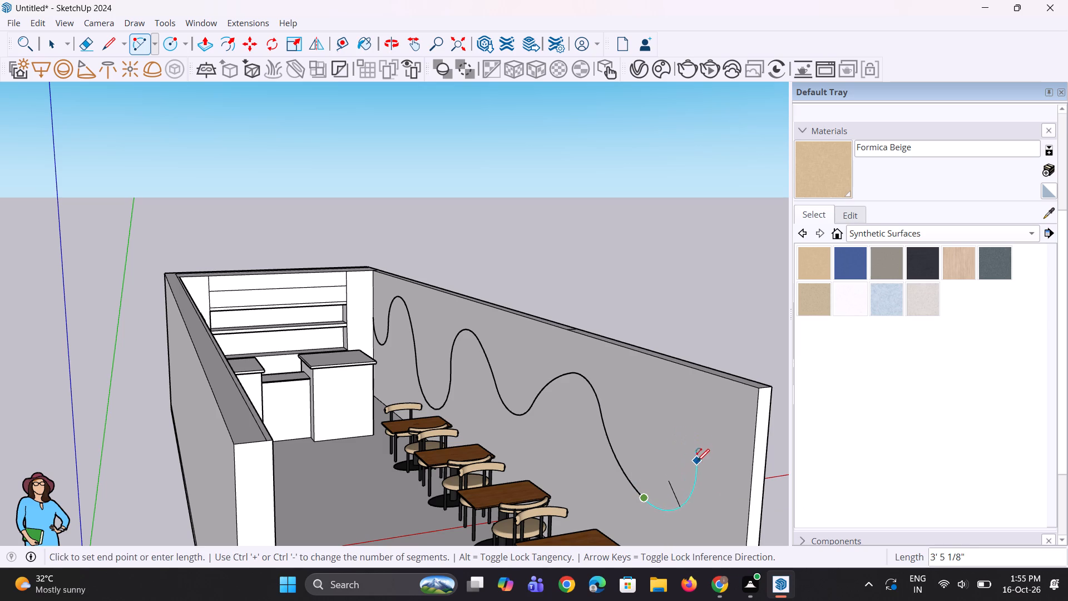
double_click(701, 469)
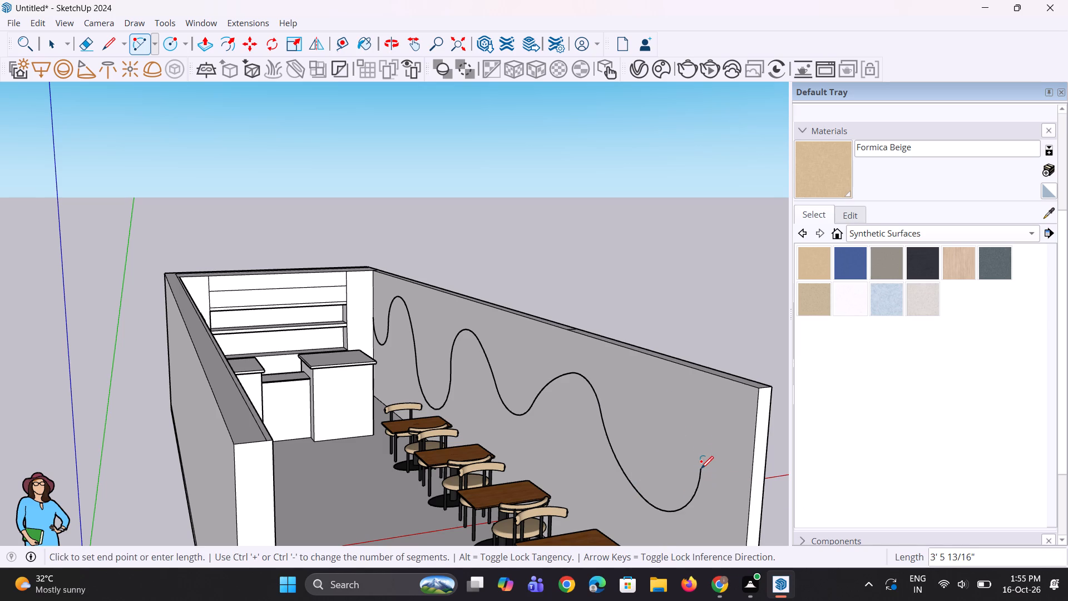
left_click(699, 471)
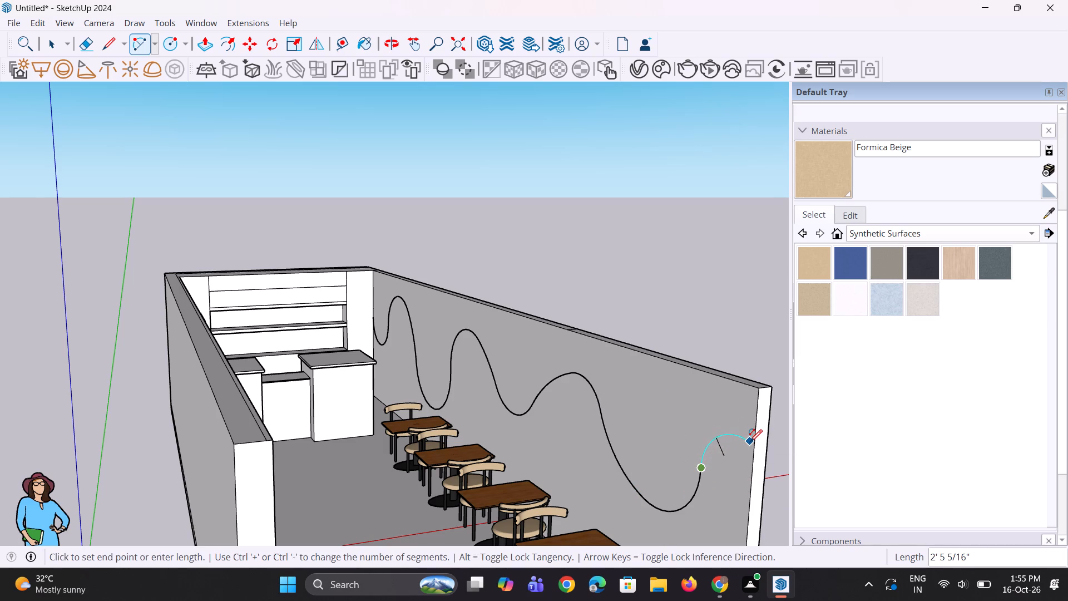
double_click(751, 445)
scroll(591, 482, "down", 4)
middle_click_drag(643, 508, 536, 462)
key("space")
key("space")
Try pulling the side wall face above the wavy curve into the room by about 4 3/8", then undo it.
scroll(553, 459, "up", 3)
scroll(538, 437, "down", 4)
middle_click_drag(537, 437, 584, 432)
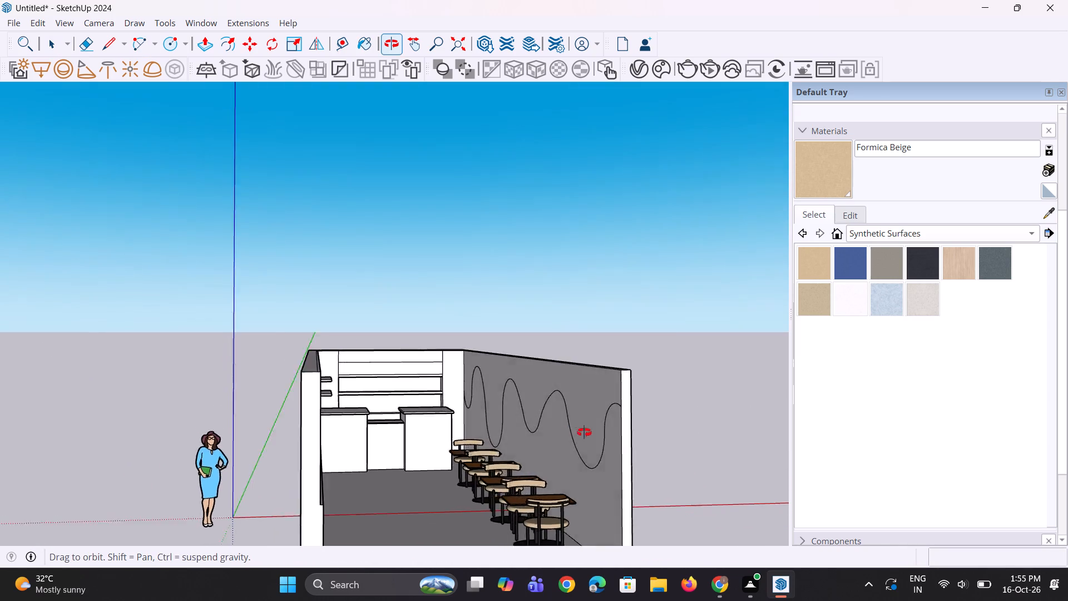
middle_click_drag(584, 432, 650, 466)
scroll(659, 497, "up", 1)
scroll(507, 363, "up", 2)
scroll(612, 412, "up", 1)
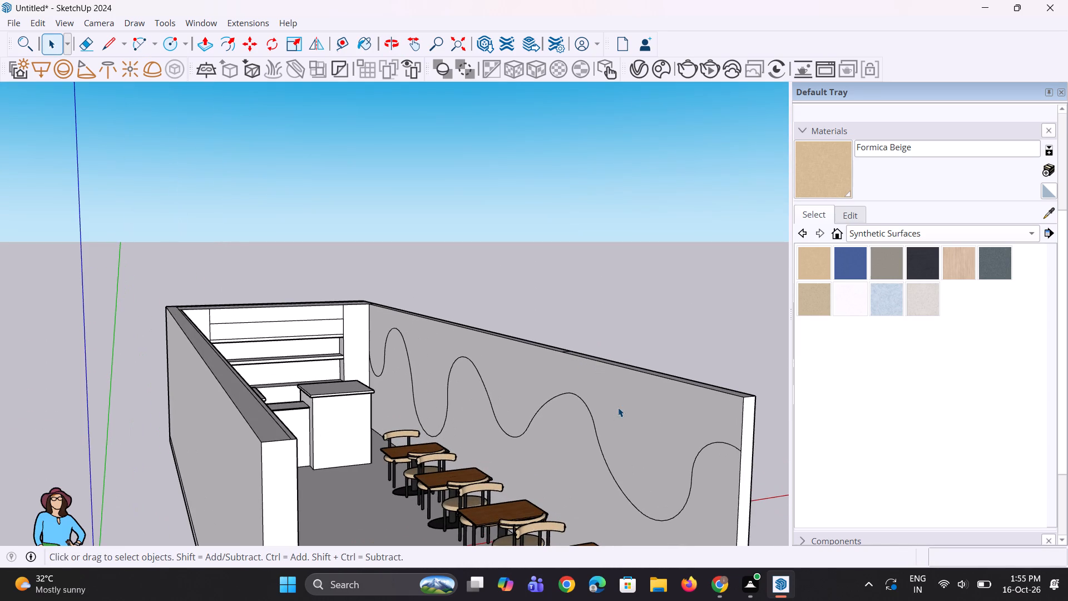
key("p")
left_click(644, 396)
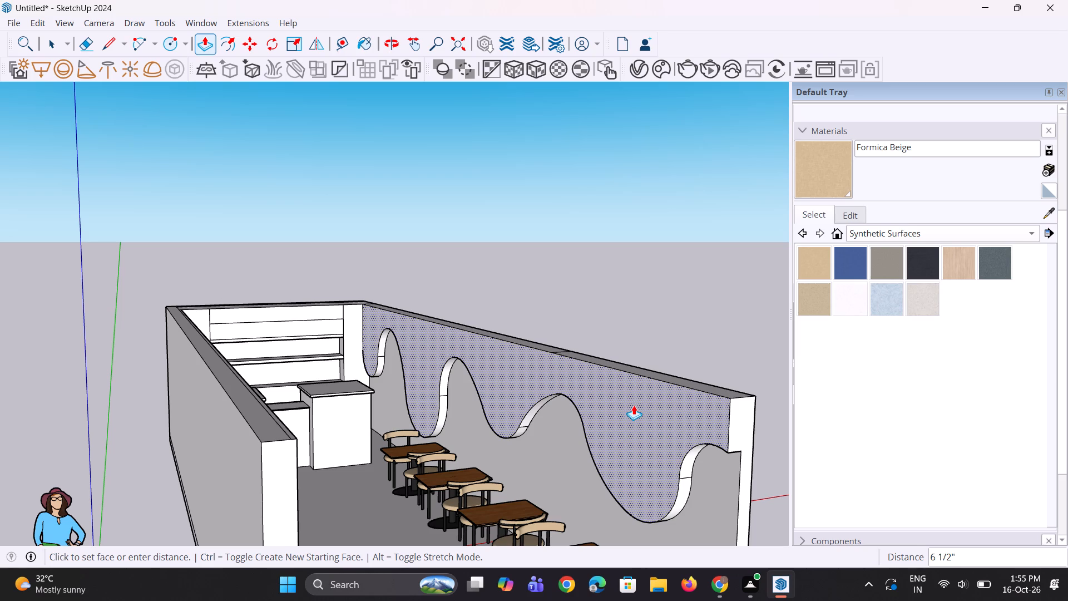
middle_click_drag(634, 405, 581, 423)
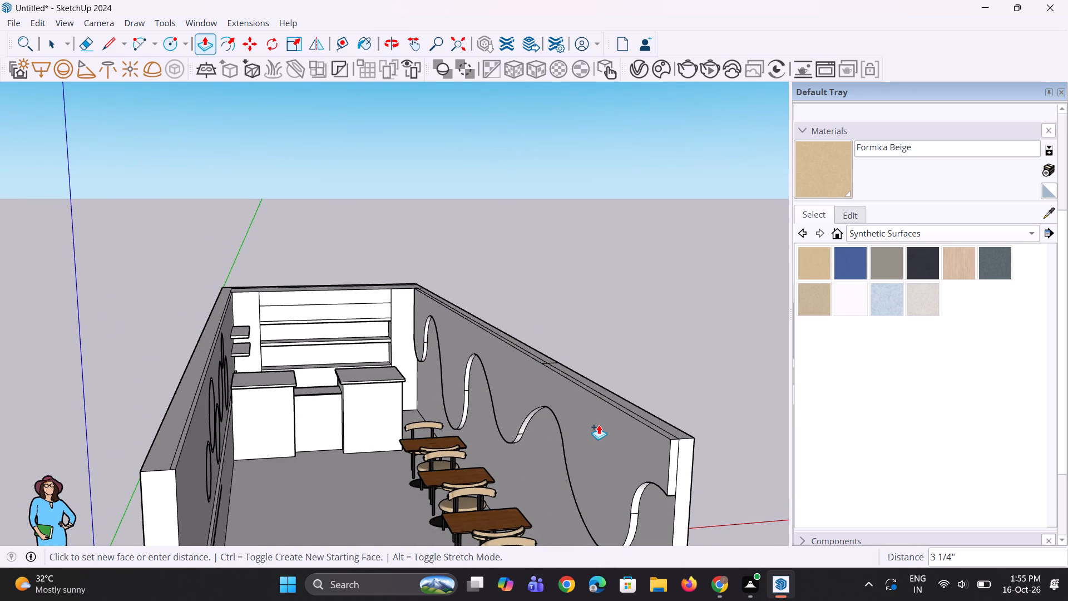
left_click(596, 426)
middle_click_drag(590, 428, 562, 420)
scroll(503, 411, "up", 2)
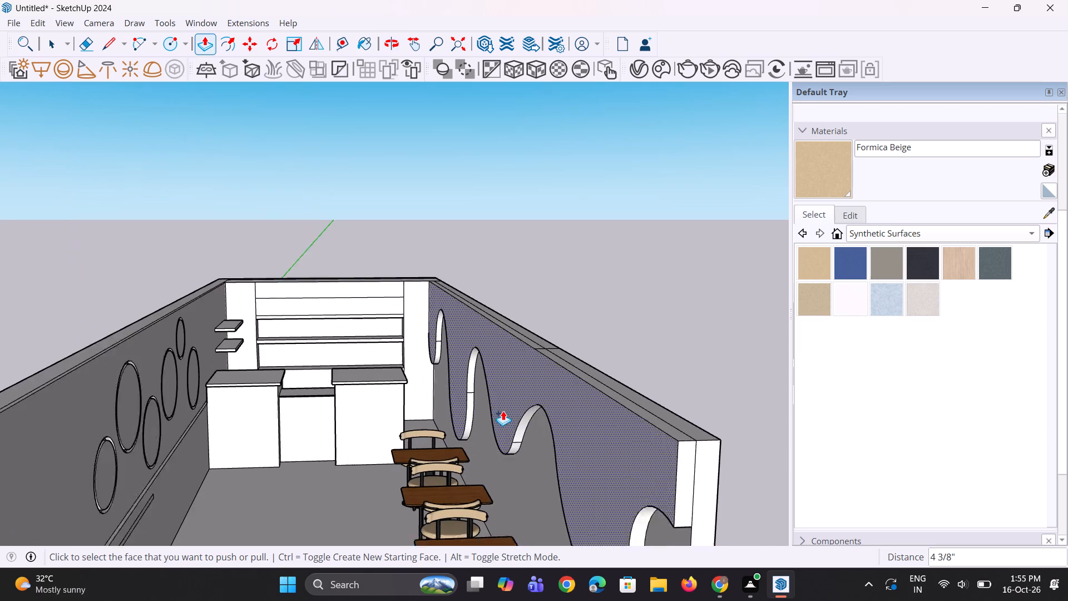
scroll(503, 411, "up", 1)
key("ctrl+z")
Pull the side wall face above the wavy curve into the room by about 2 1/4", followed by about 7/8" more.
left_click(585, 412)
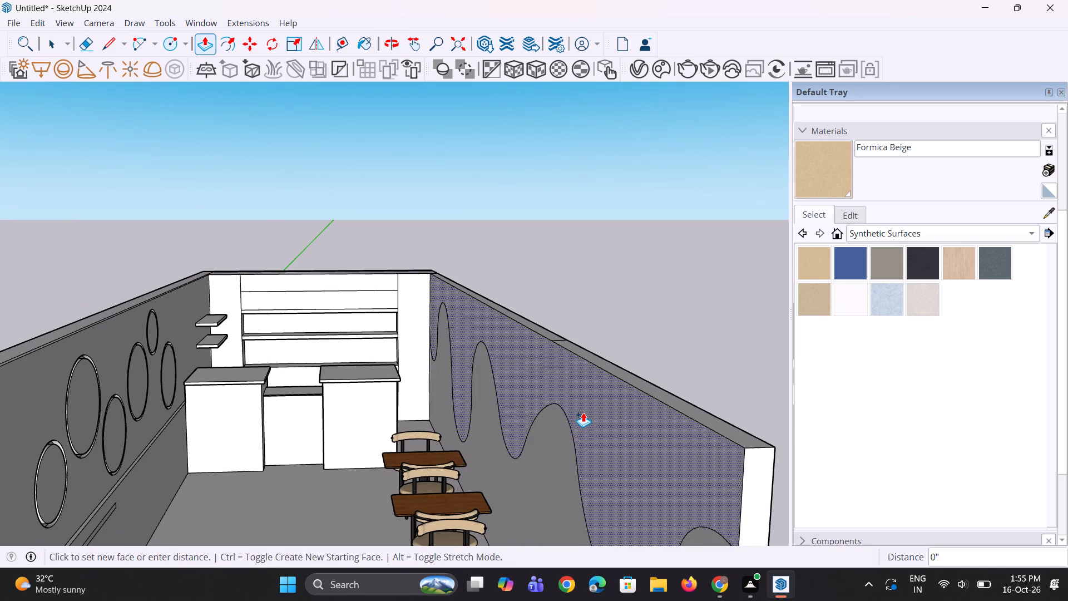
left_click(578, 412)
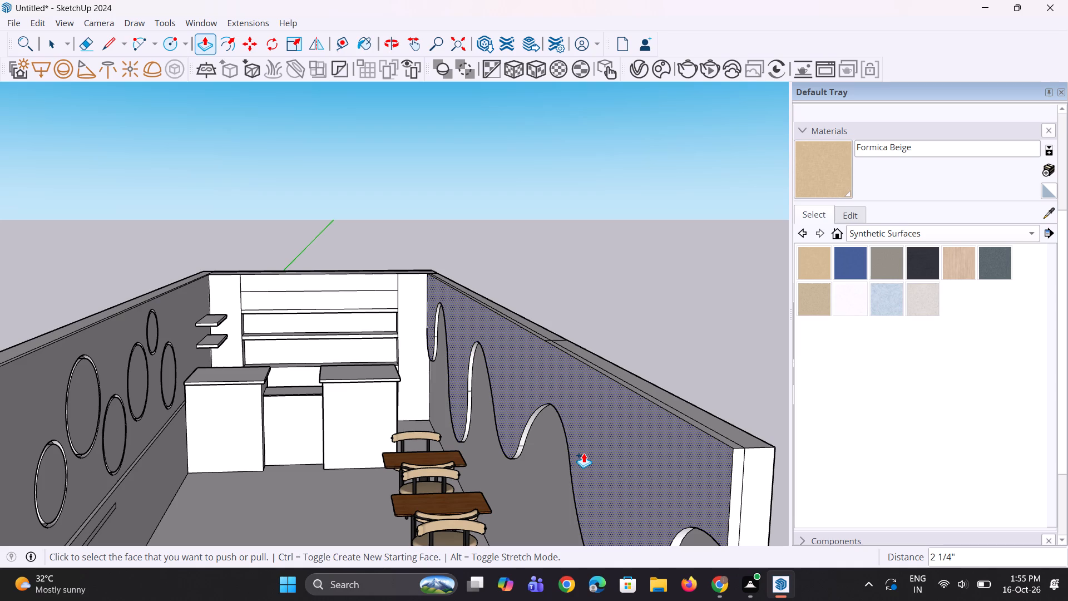
scroll(417, 328, "down", 6)
middle_click_drag(457, 388, 451, 390)
scroll(466, 364, "up", 8)
left_click(487, 349)
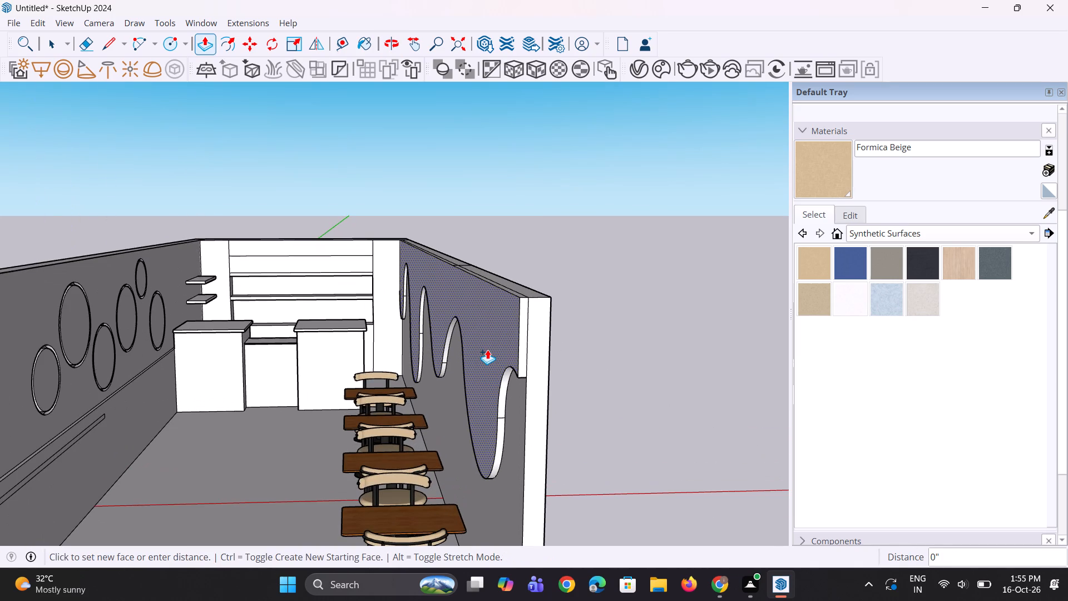
left_click(484, 351)
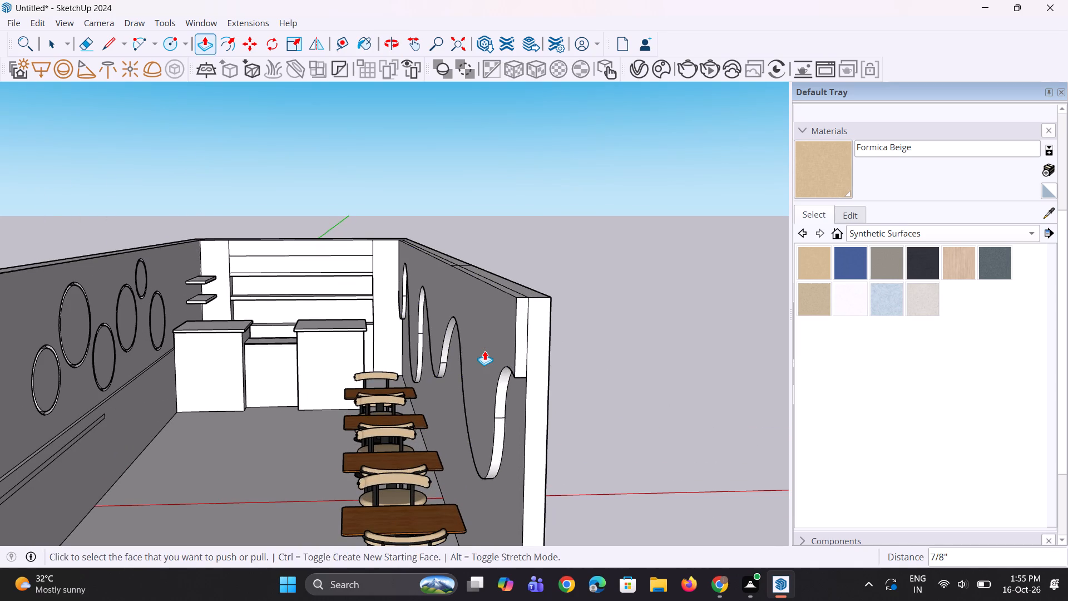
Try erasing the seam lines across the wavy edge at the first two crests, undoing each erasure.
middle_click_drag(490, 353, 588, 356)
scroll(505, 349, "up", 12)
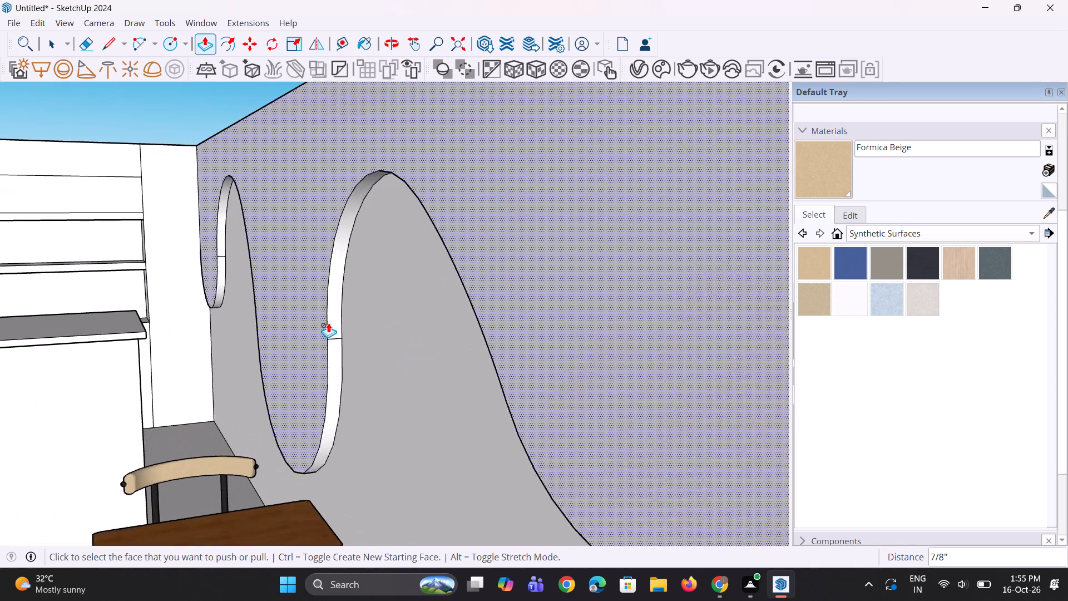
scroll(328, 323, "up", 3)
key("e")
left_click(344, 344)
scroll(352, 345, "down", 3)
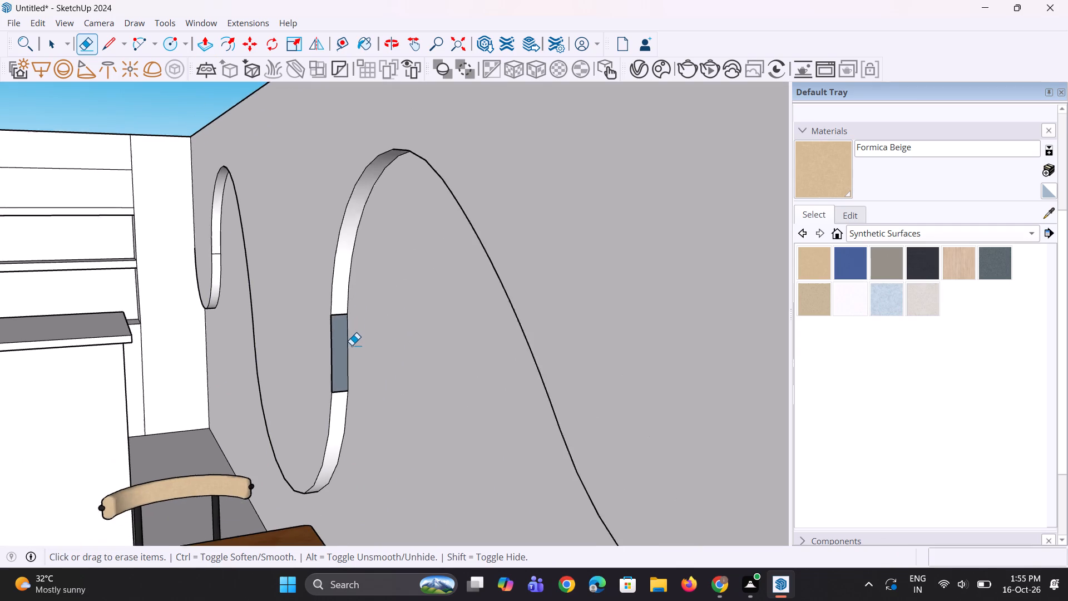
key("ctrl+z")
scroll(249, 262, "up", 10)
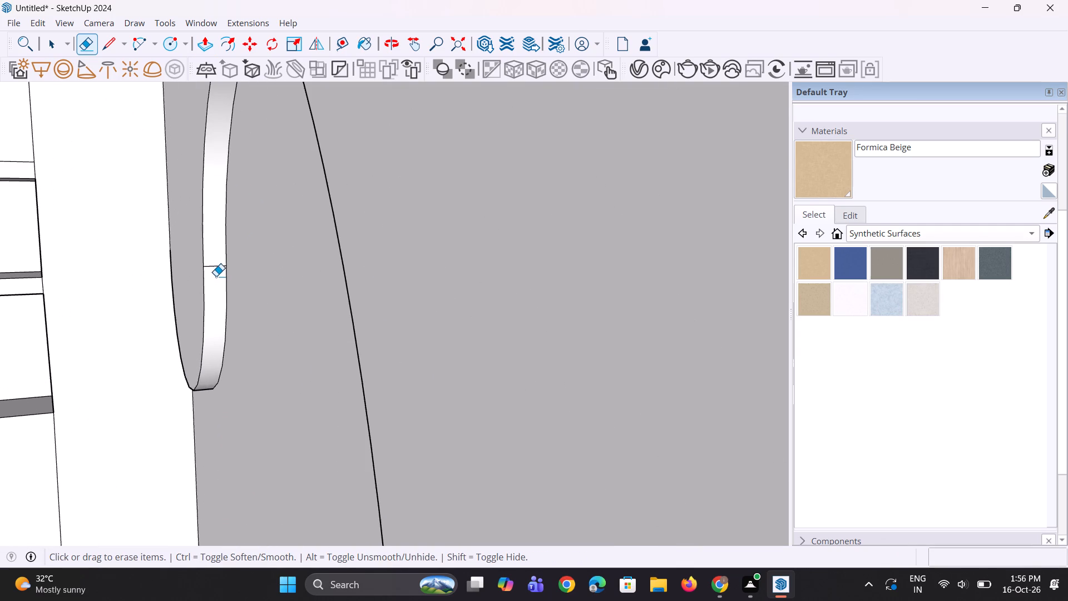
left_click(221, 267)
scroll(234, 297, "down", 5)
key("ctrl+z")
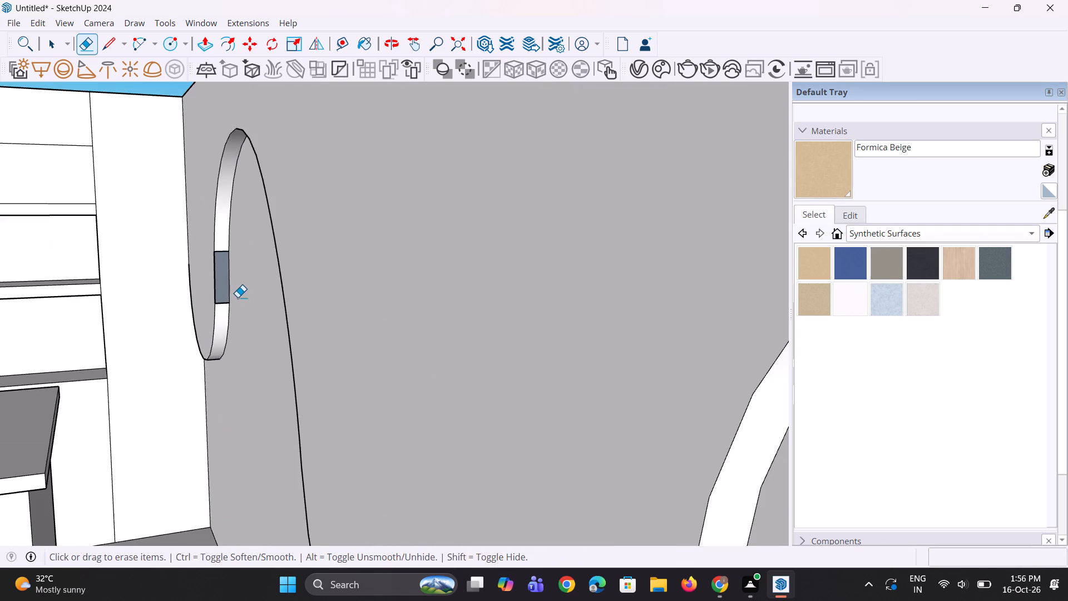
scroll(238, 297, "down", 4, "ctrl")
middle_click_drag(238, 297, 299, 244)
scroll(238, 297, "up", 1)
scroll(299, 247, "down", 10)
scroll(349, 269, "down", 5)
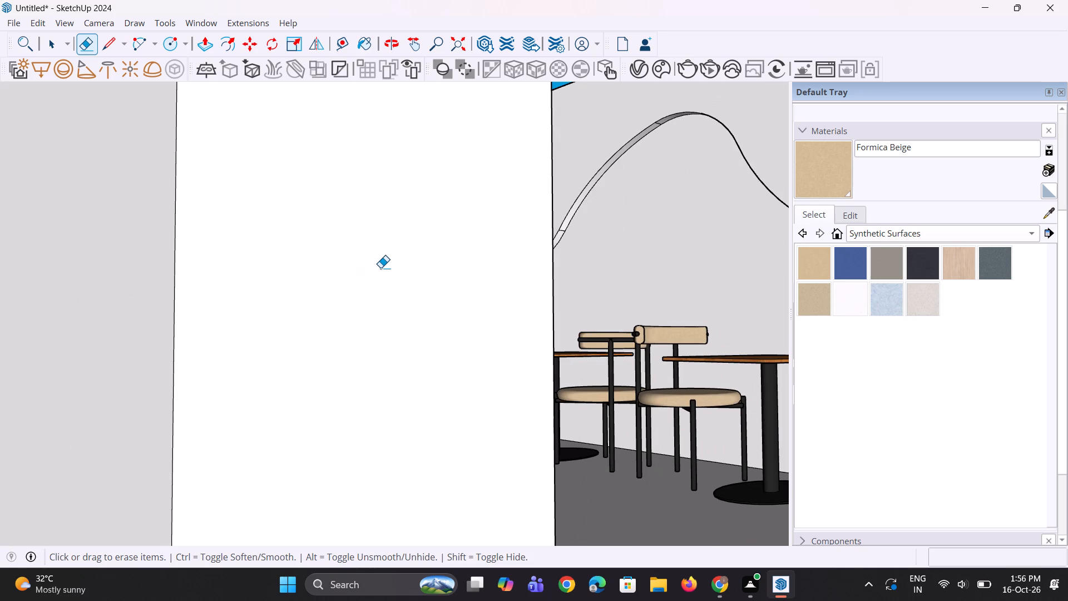
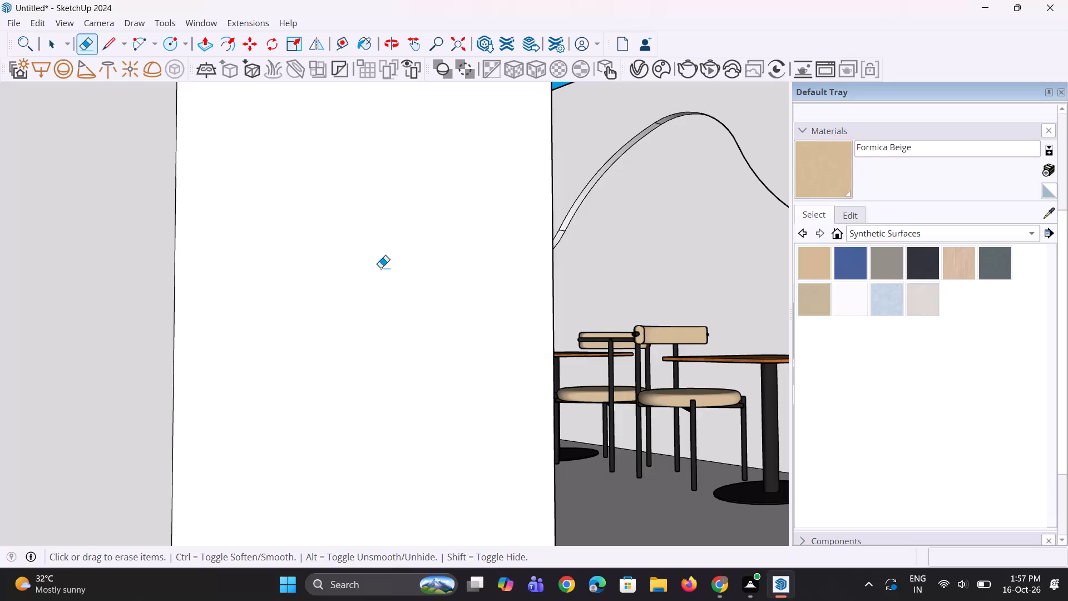
Examine the wavy raised panel on the side wall and the row of dining tables from inside and above the room.
key("space")
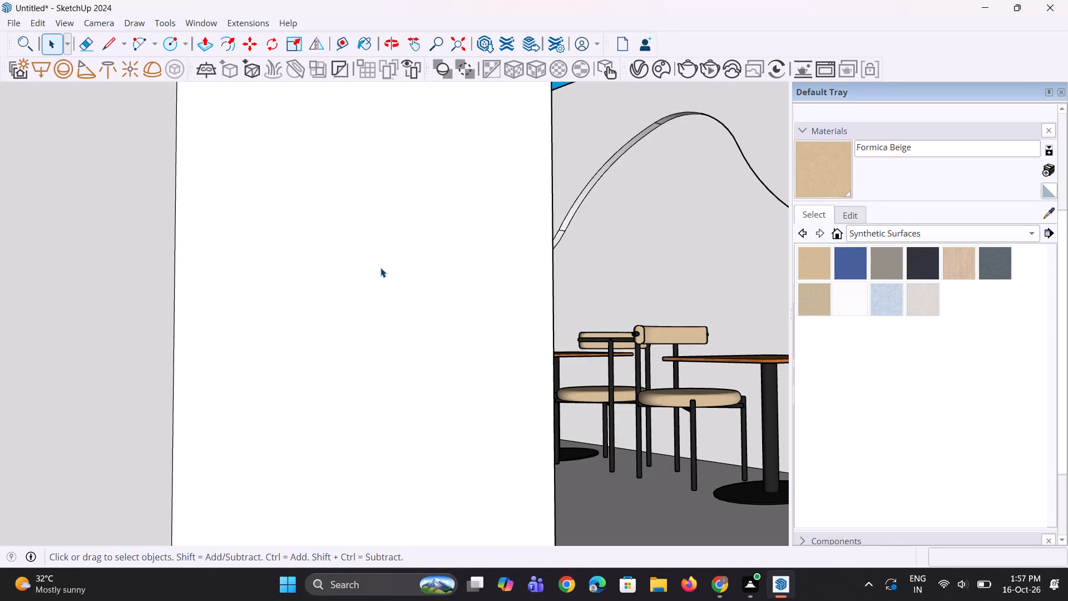
left_click(624, 247)
scroll(550, 495, "down", 5)
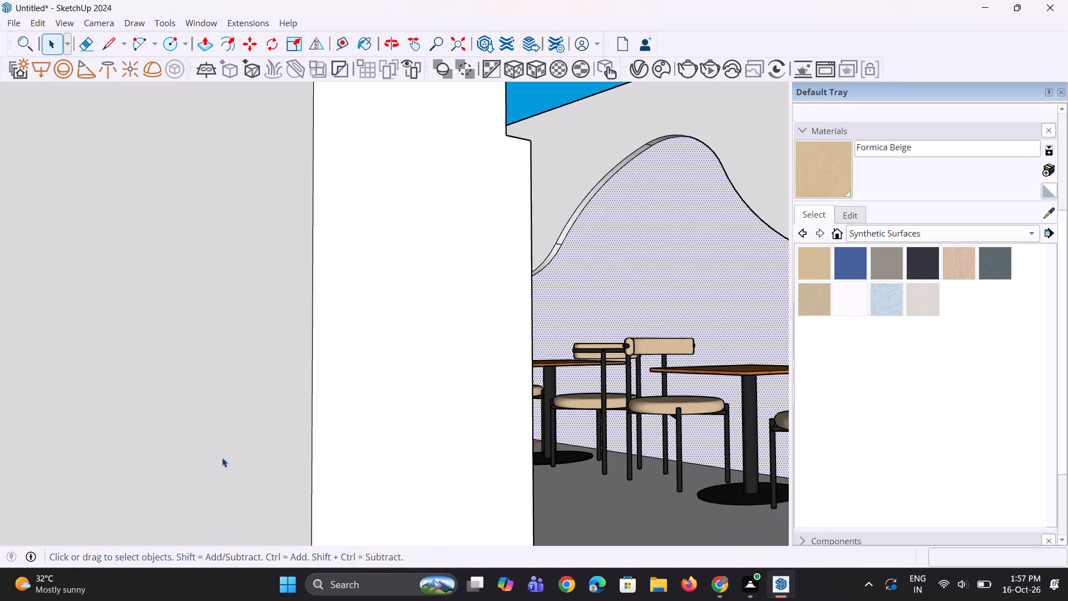
scroll(226, 456, "down", 9)
middle_click_drag(596, 337, 473, 371)
scroll(473, 370, "down", 3)
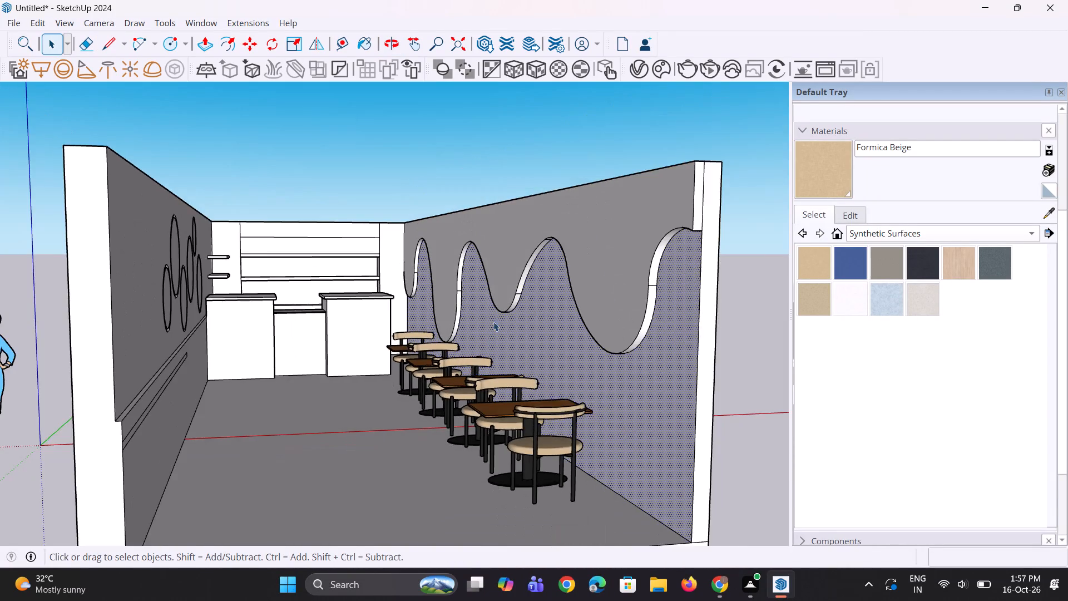
scroll(503, 297, "up", 3)
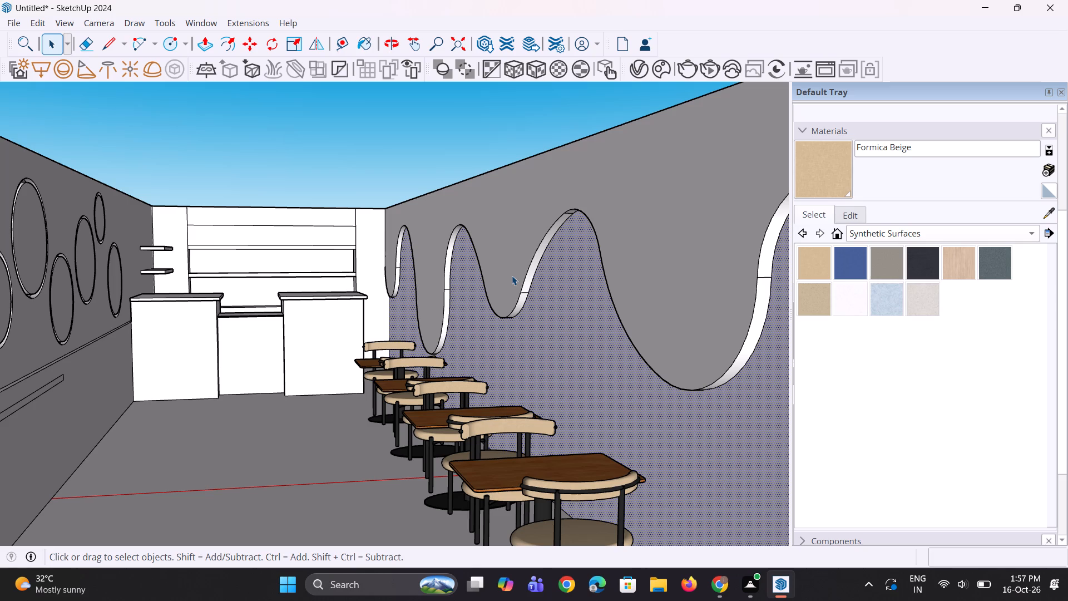
scroll(394, 250, "down", 4)
middle_click_drag(432, 262, 395, 318)
scroll(336, 282, "up", 3)
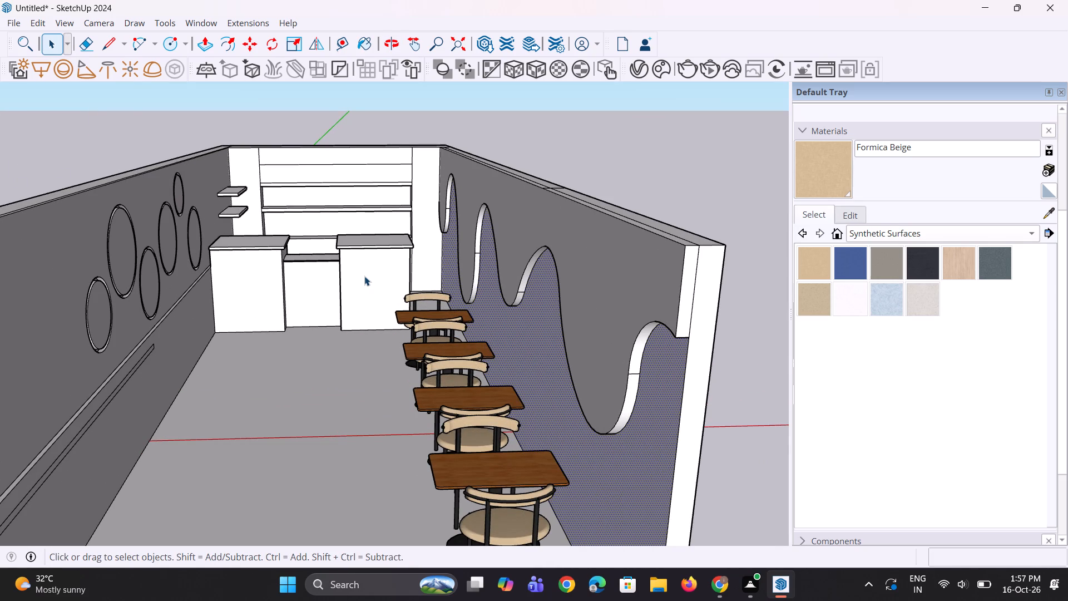
scroll(388, 267, "down", 3)
middle_click_drag(414, 270, 448, 278)
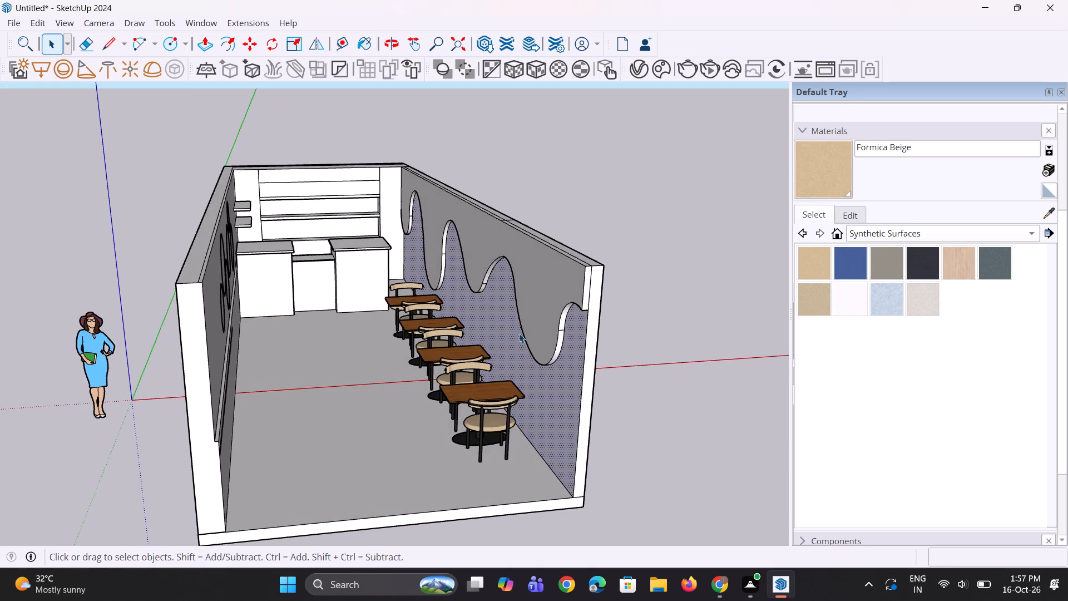
scroll(545, 333, "up", 6)
middle_click_drag(561, 333, 555, 331)
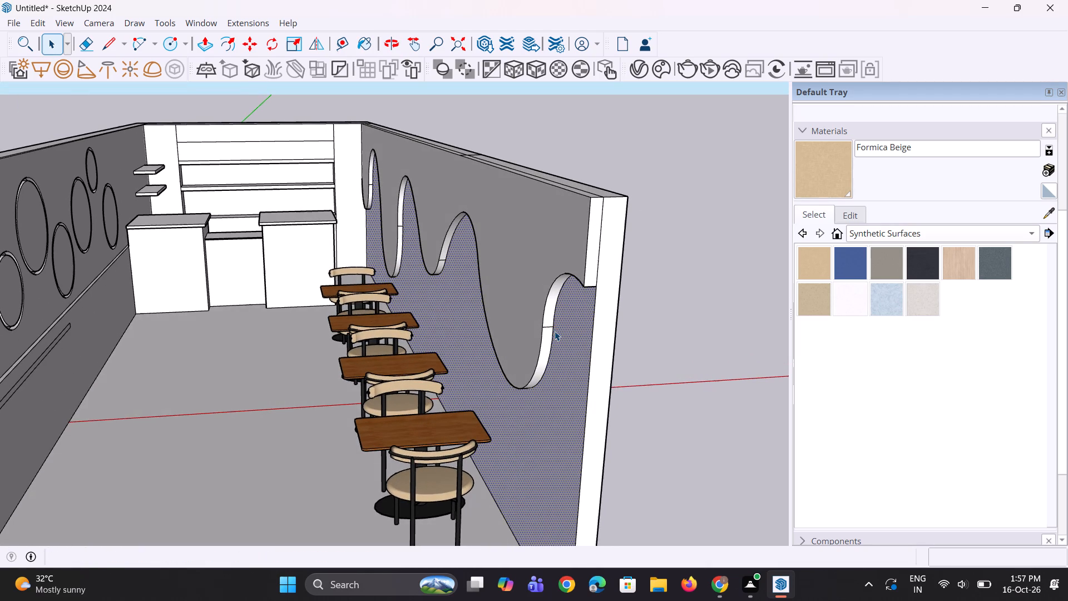
scroll(437, 257, "up", 2)
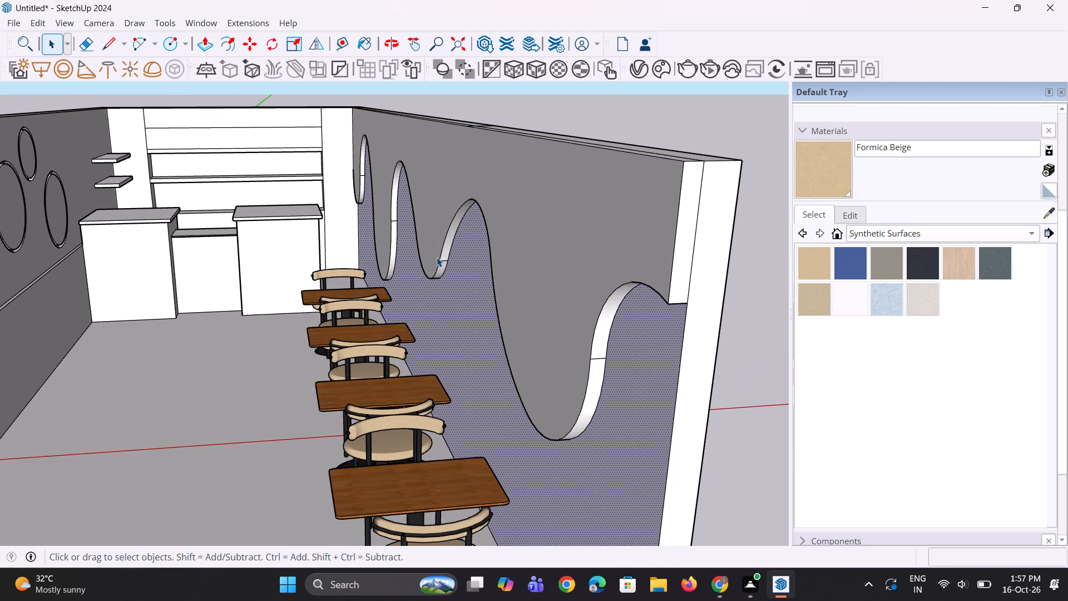
scroll(433, 265, "down", 4)
middle_click_drag(424, 279, 417, 290)
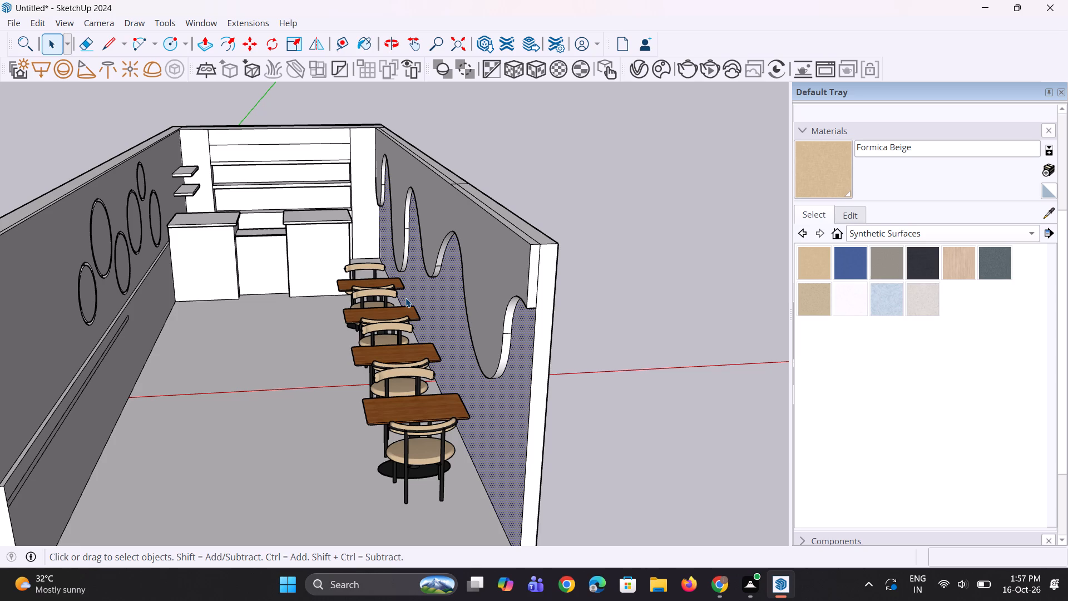
scroll(408, 297, "down", 3)
middle_click_drag(373, 303, 355, 329)
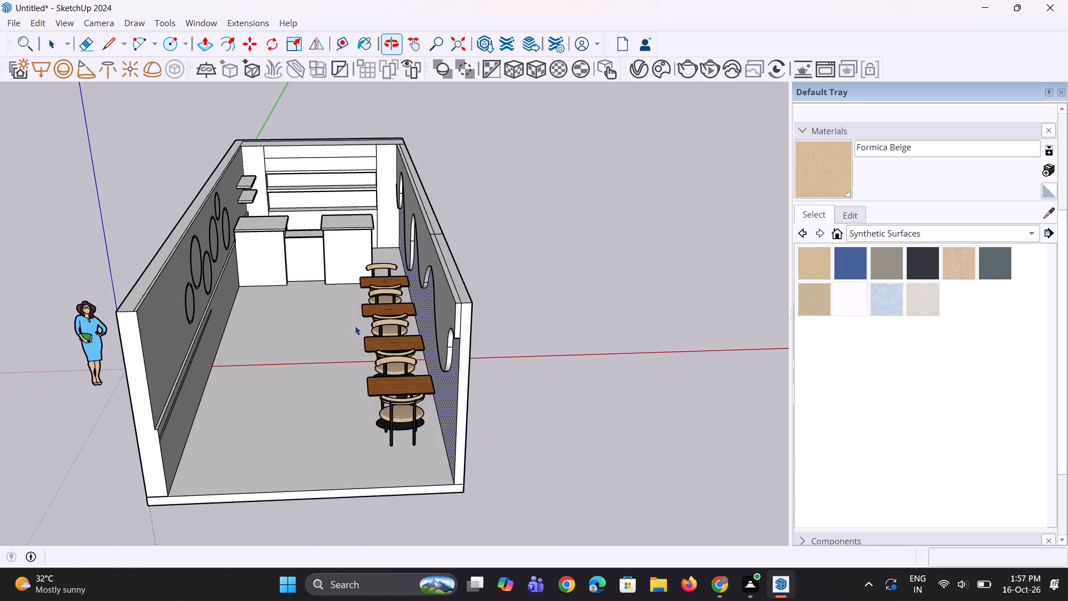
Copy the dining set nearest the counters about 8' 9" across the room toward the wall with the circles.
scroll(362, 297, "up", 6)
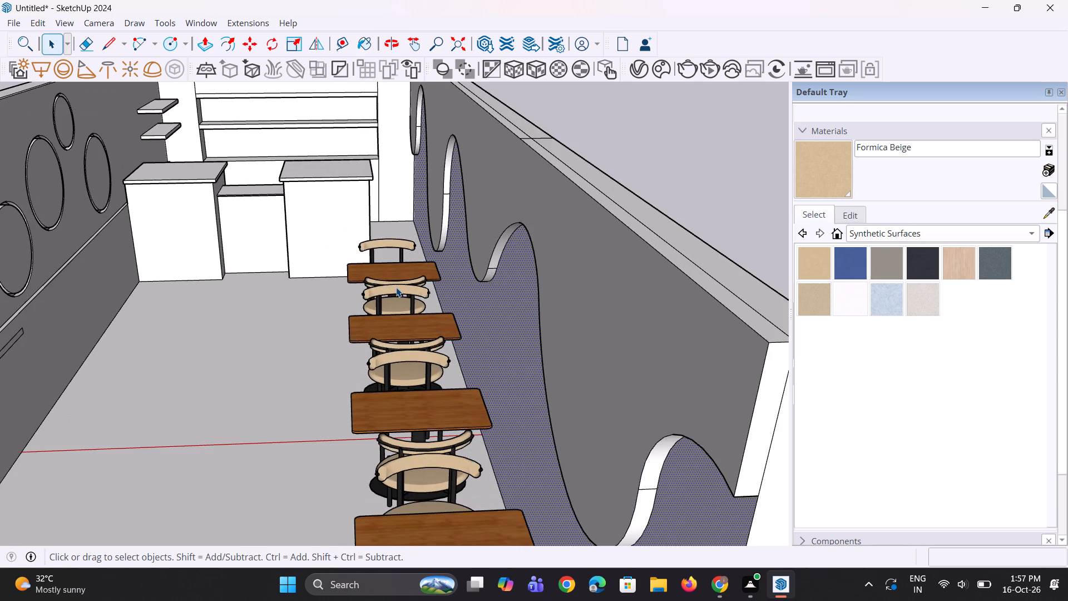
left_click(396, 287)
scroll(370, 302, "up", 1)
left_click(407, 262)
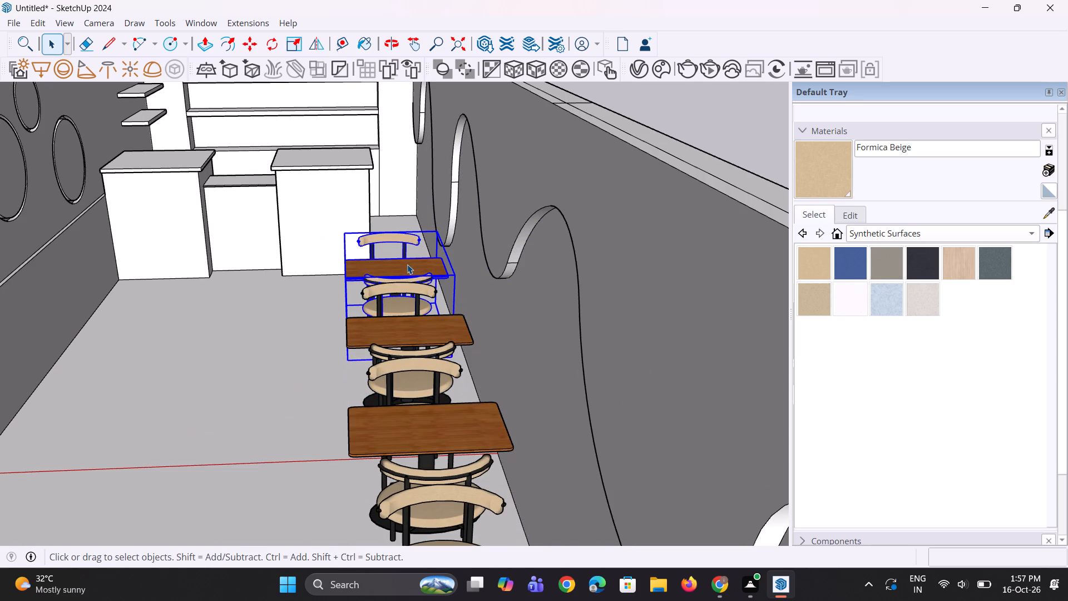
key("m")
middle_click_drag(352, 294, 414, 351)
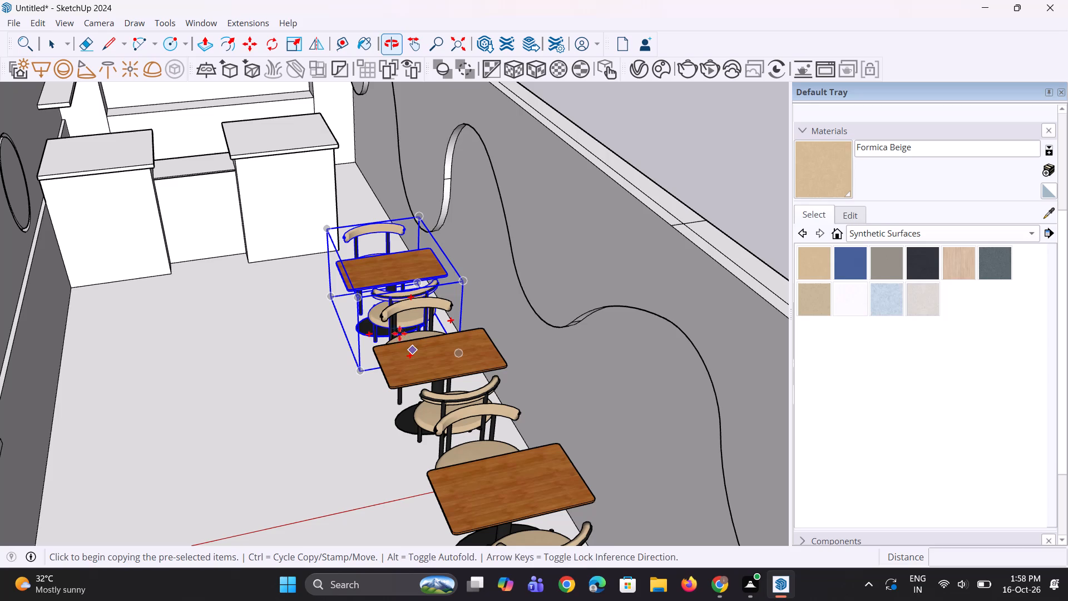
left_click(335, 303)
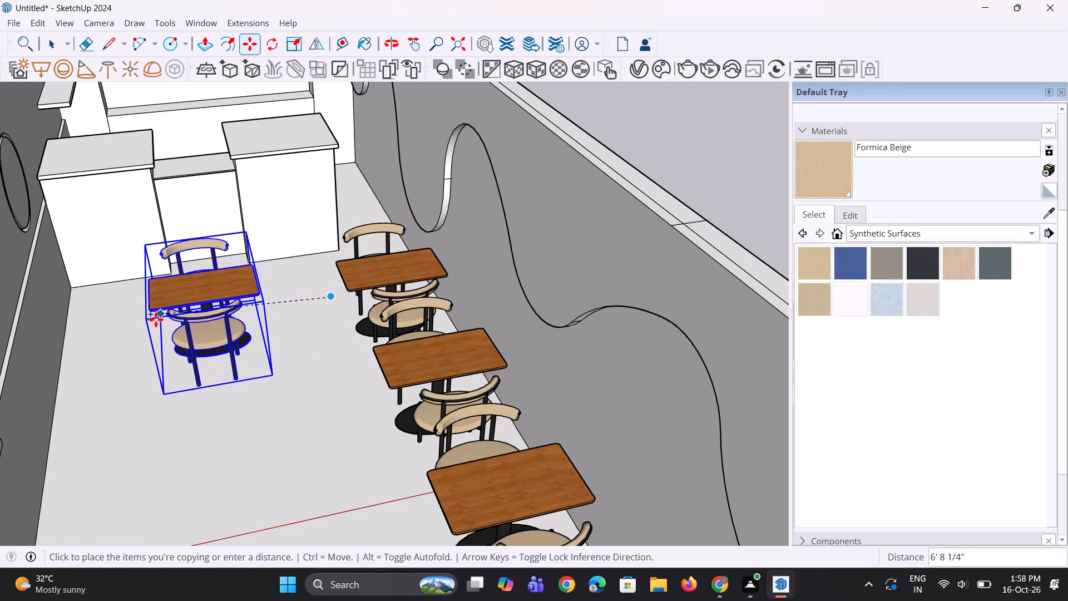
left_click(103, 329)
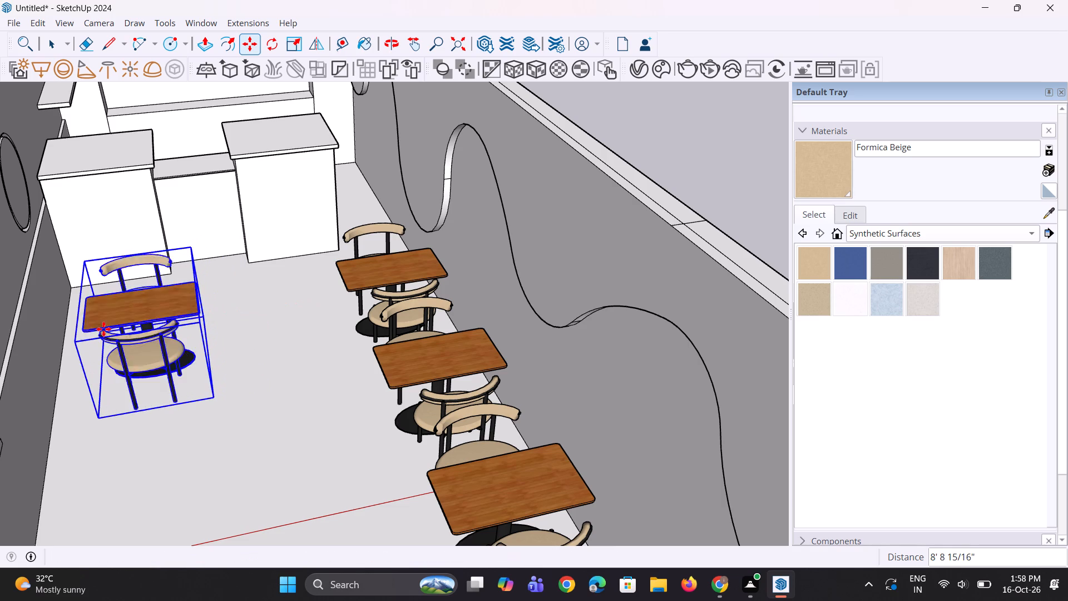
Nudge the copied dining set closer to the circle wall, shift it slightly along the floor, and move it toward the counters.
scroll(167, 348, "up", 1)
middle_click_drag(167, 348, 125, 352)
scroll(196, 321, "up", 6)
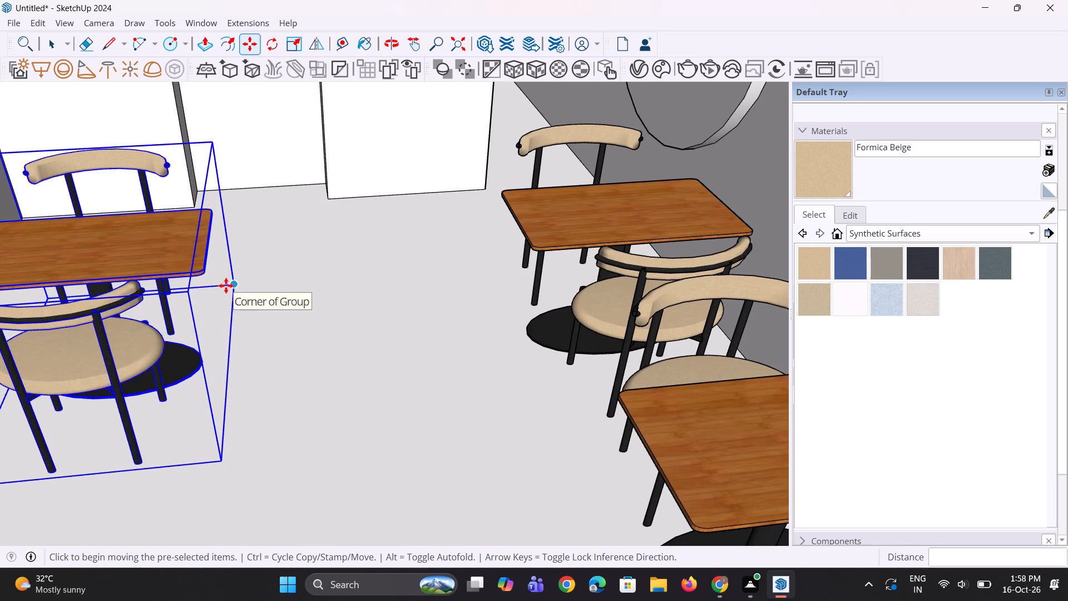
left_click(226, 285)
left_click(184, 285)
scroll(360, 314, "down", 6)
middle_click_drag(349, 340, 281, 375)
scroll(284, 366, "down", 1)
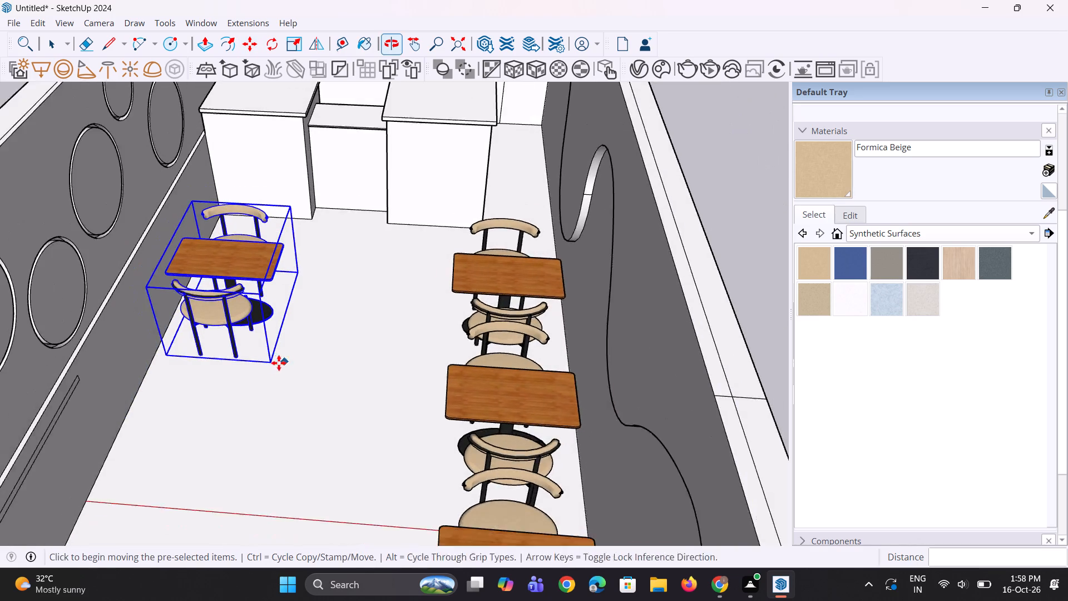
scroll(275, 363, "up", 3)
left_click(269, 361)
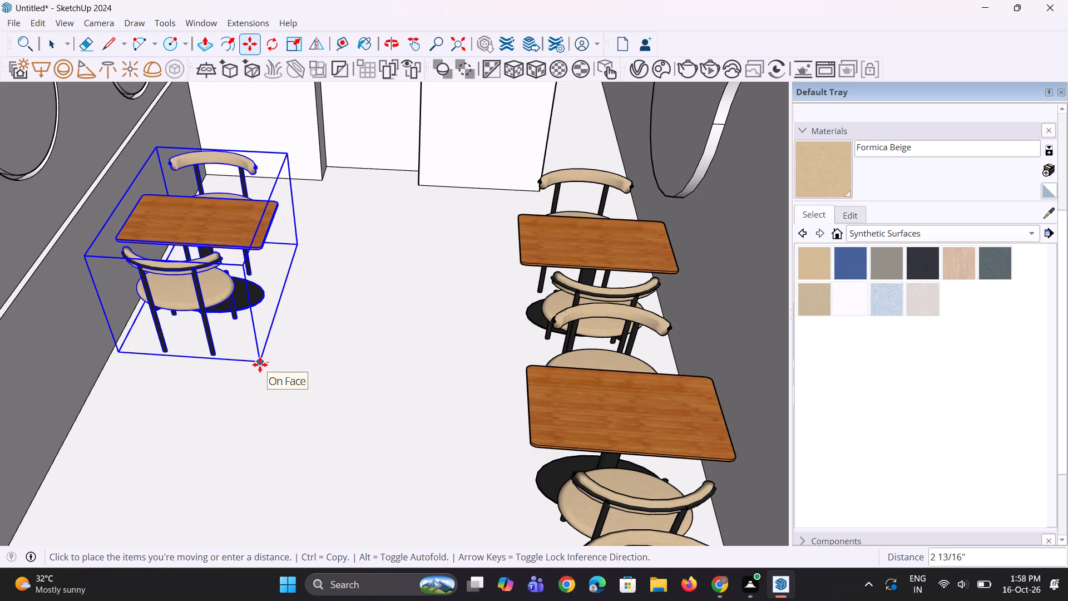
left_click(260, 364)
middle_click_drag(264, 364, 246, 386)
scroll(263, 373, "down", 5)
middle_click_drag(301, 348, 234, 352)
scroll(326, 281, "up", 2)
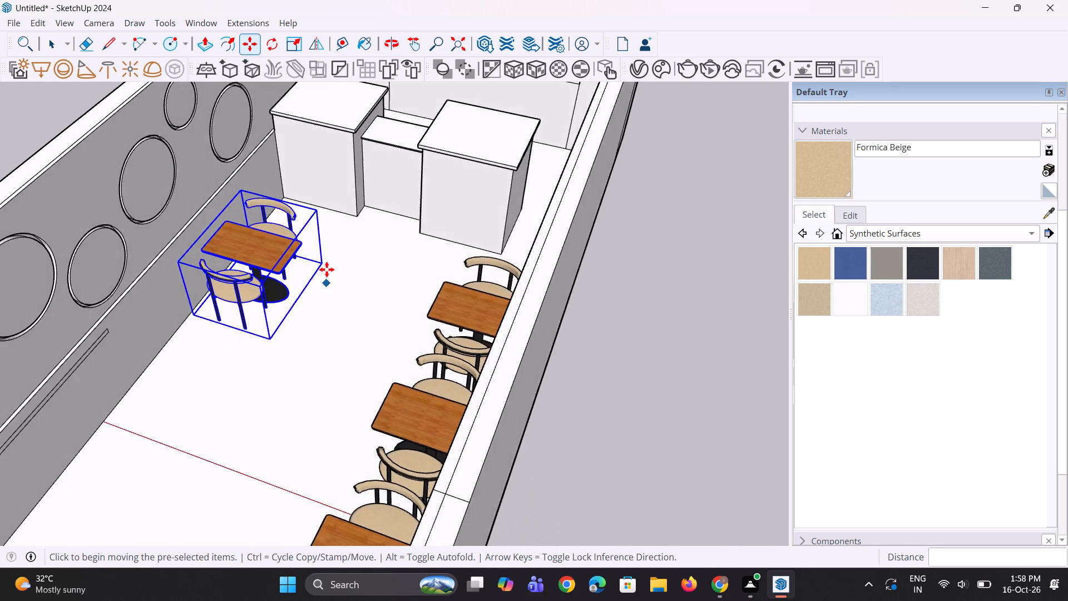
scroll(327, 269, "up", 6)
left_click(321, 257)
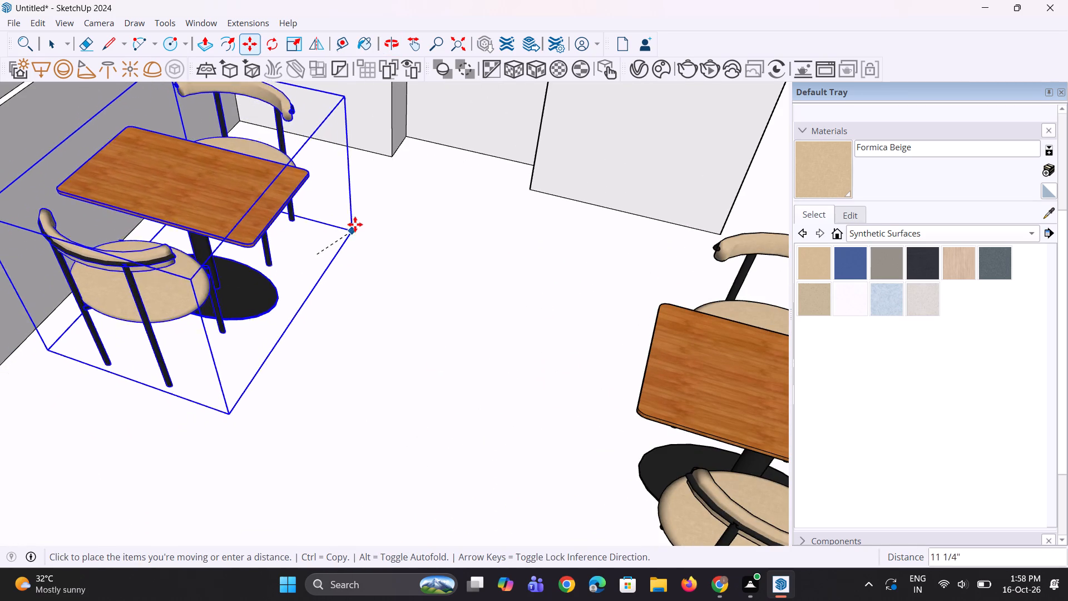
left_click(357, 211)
Examine the copied dining set's position against the circle wall, the counters and the opposite row of tables.
scroll(372, 297, "down", 5)
middle_click_drag(460, 277, 469, 247)
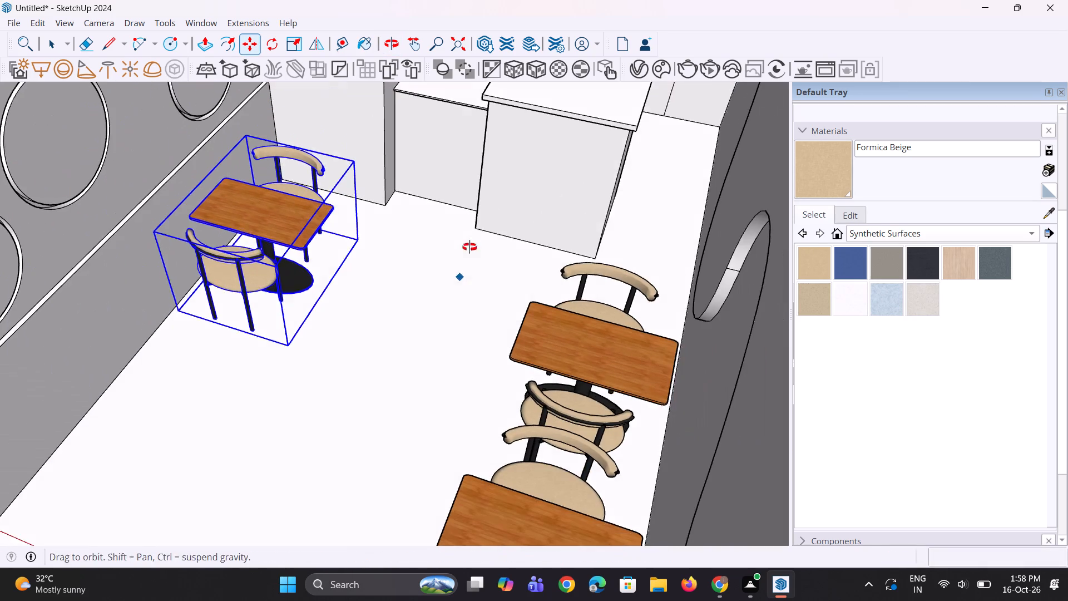
middle_click_drag(469, 247, 470, 245)
scroll(470, 306, "down", 5)
middle_click_drag(487, 250, 498, 224)
scroll(495, 232, "up", 1)
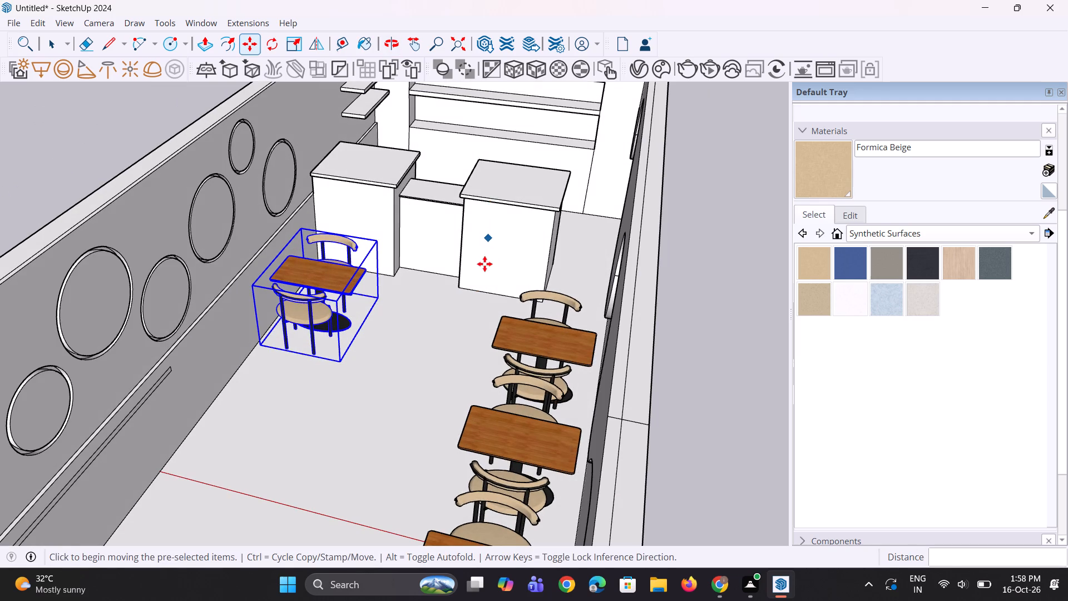
scroll(482, 268, "down", 5)
middle_click_drag(455, 282, 485, 246)
scroll(377, 324, "up", 6)
scroll(381, 328, "down", 5)
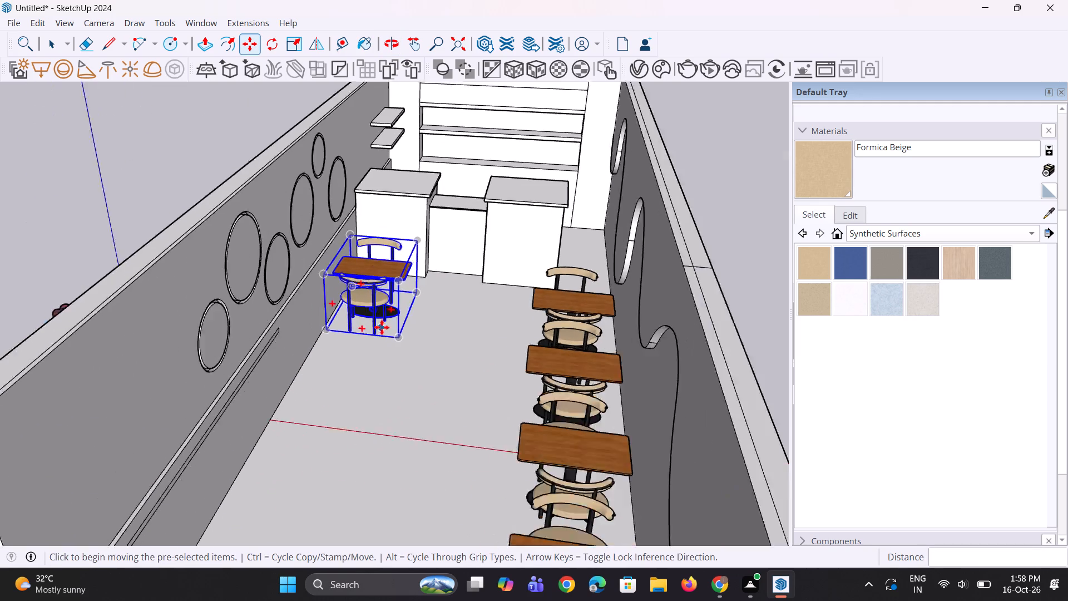
middle_click_drag(377, 367, 338, 380)
scroll(342, 377, "up", 2)
key("space")
key("space")
scroll(348, 334, "down", 4)
middle_click_drag(350, 346, 360, 353)
scroll(365, 326, "up", 6)
middle_click_drag(388, 321, 364, 331)
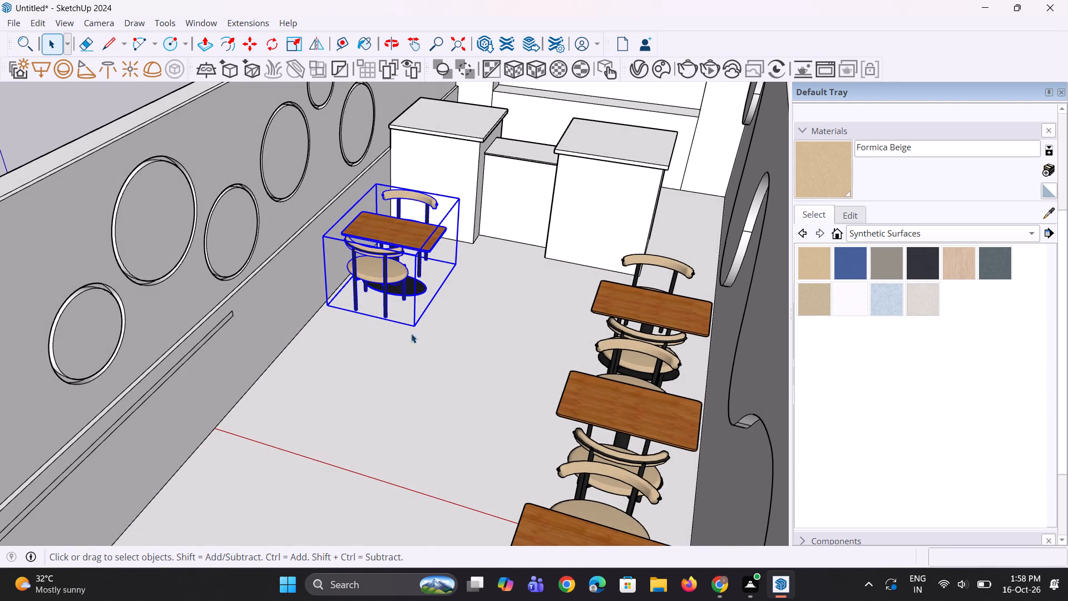
left_click(398, 287)
key("space")
scroll(403, 361, "down", 10)
key("space")
key("space")
middle_click_drag(418, 363, 446, 346)
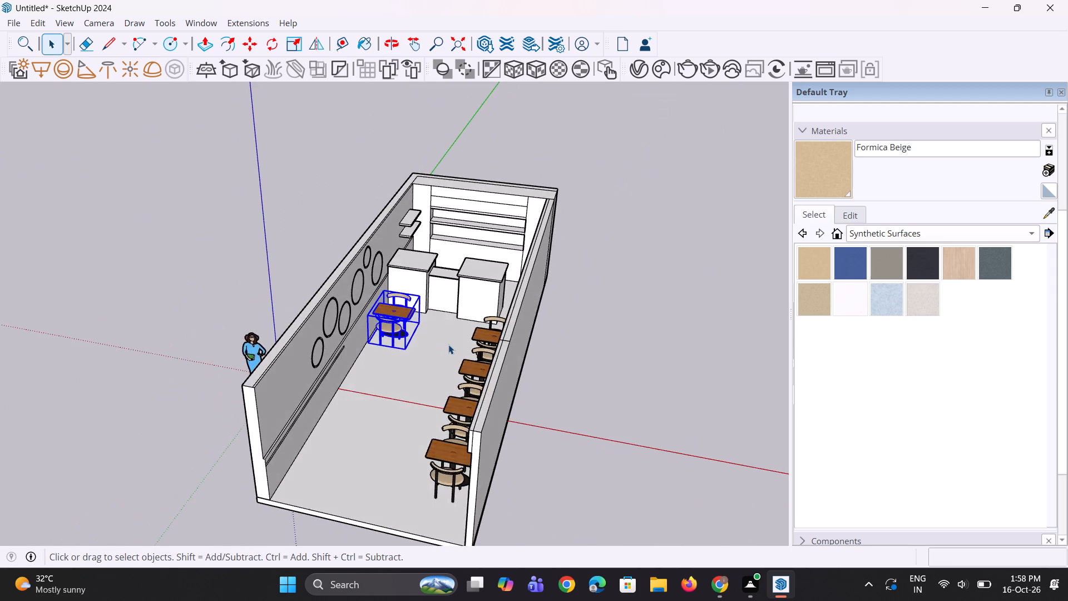
scroll(448, 344, "up", 6)
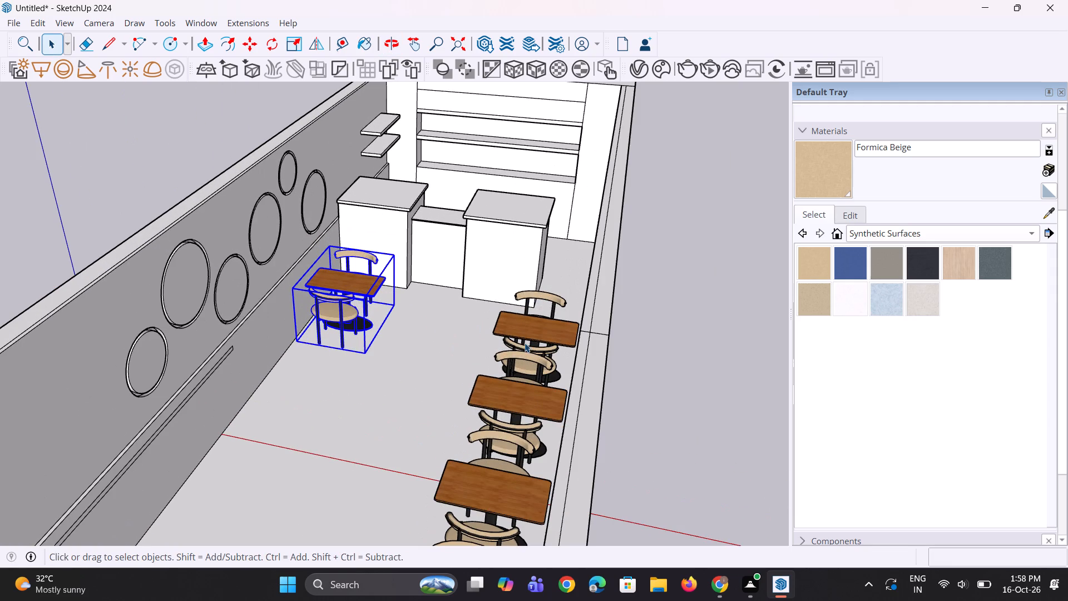
left_click(525, 343)
scroll(422, 364, "down", 4)
middle_click_drag(452, 368, 536, 361)
scroll(392, 338, "up", 2)
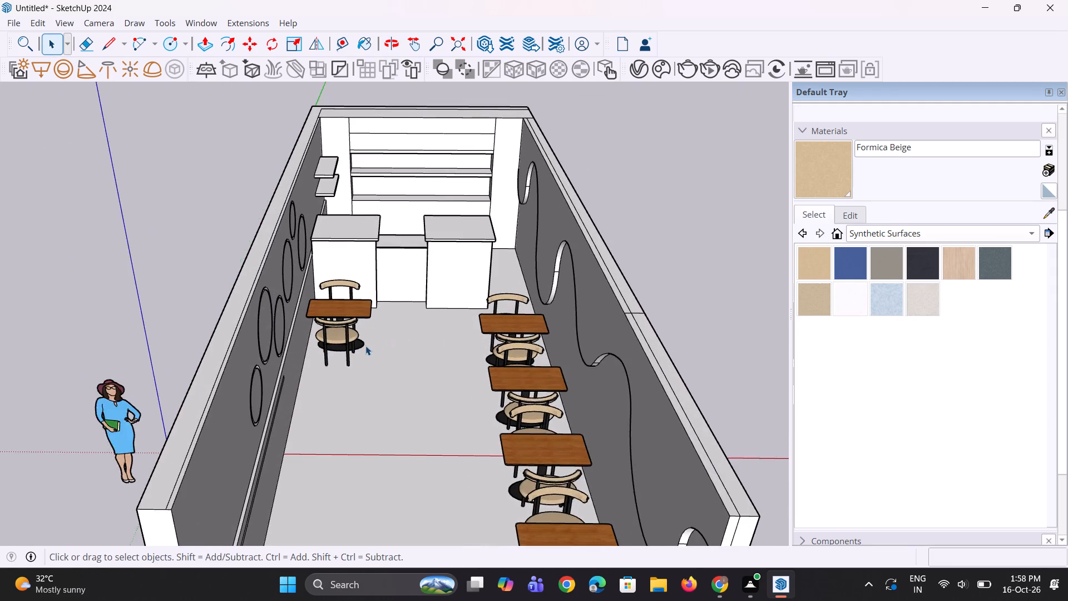
scroll(365, 346, "up", 2)
scroll(413, 349, "up", 1)
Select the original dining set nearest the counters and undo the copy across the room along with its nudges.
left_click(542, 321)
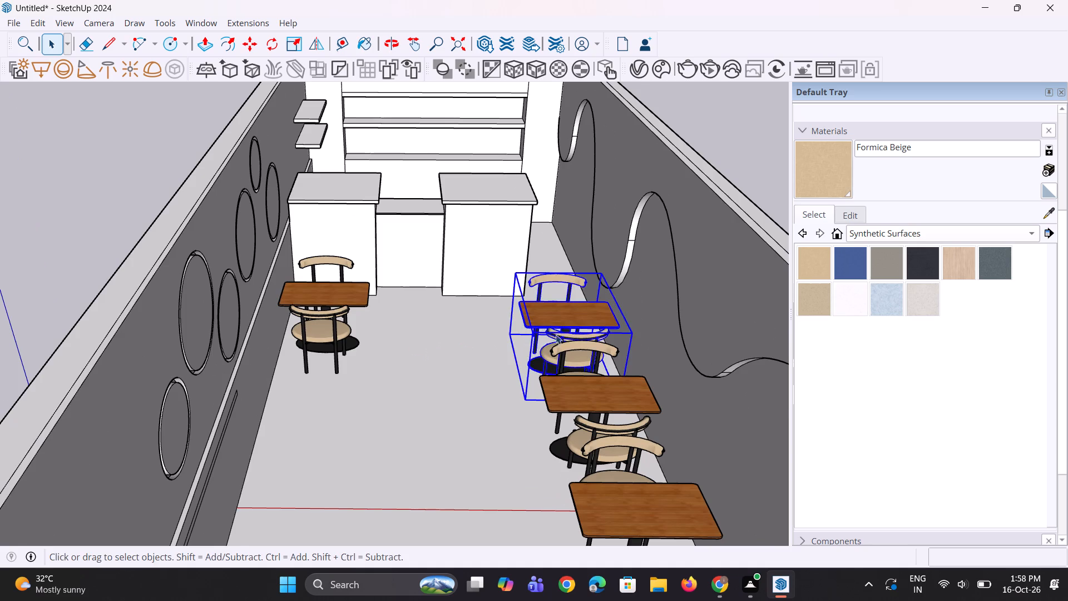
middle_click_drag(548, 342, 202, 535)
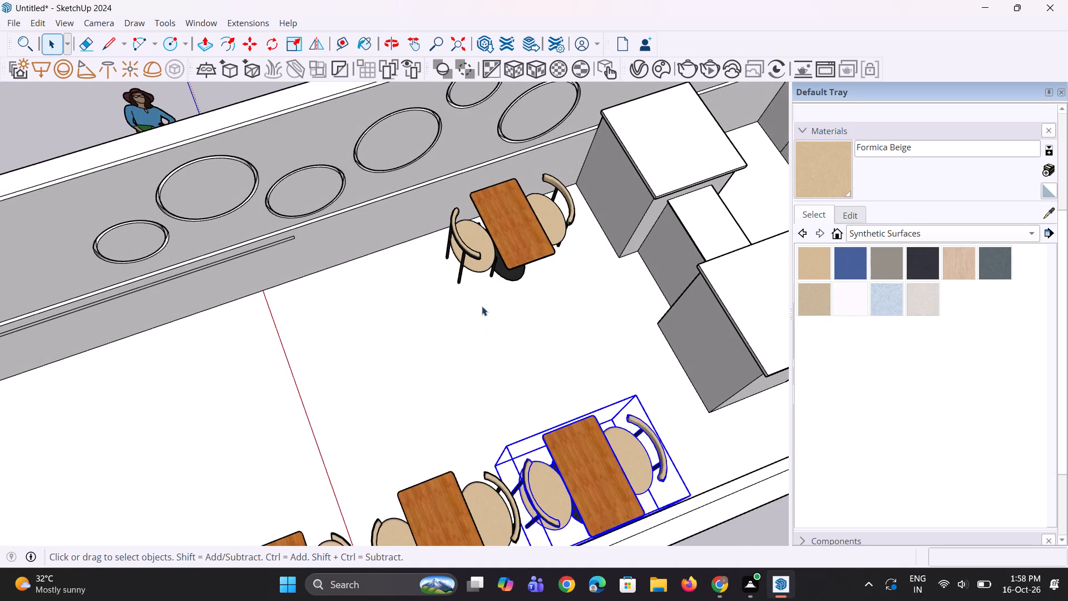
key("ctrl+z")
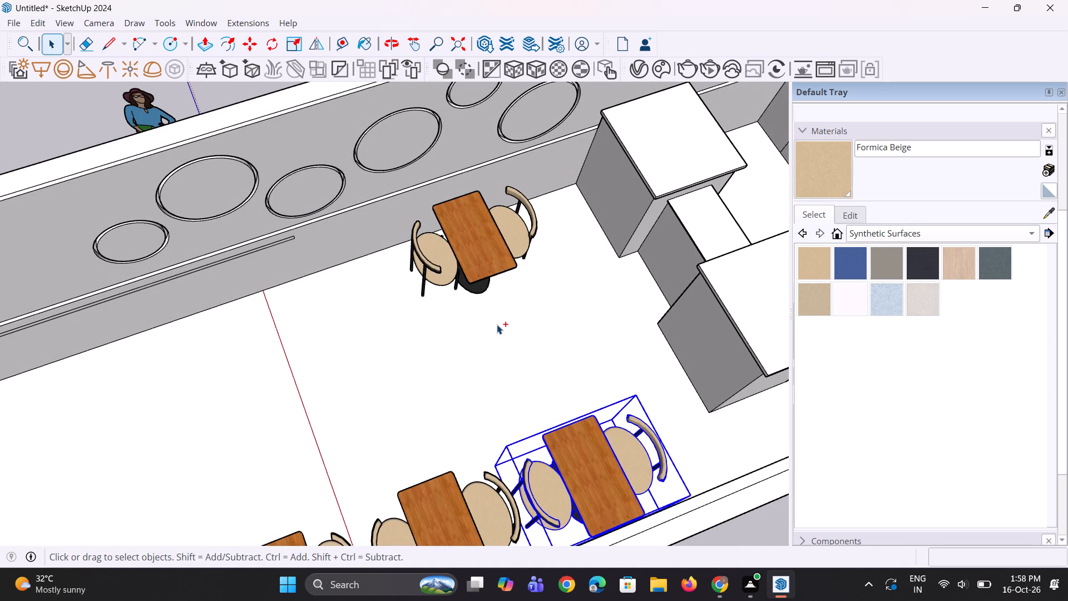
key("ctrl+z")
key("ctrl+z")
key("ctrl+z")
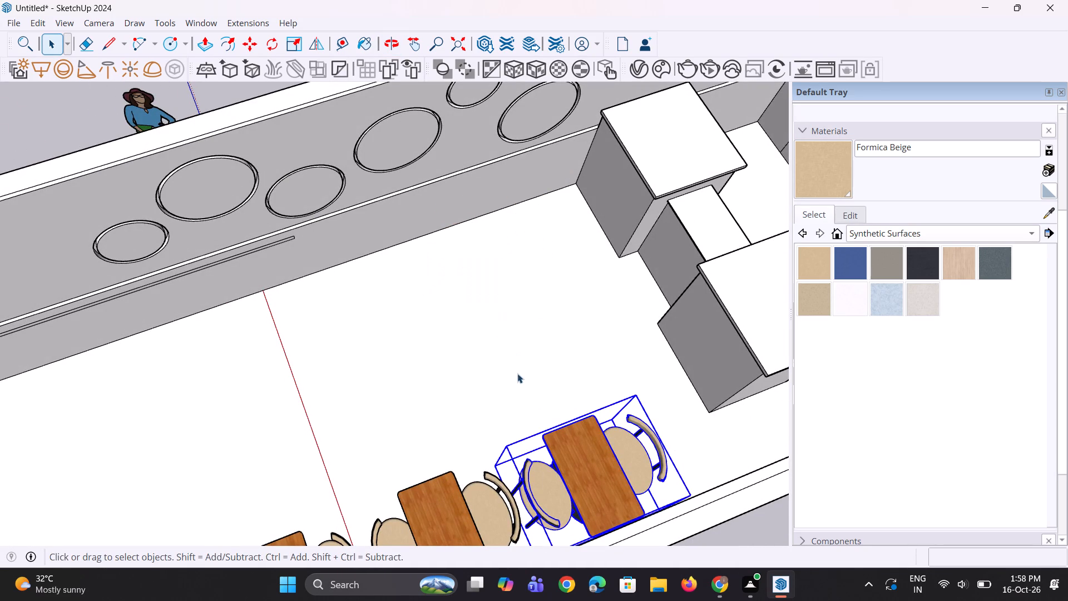
Copy the selected dining set about 9' 3" straight across the room along the red axis, beside the circle wall.
key("m")
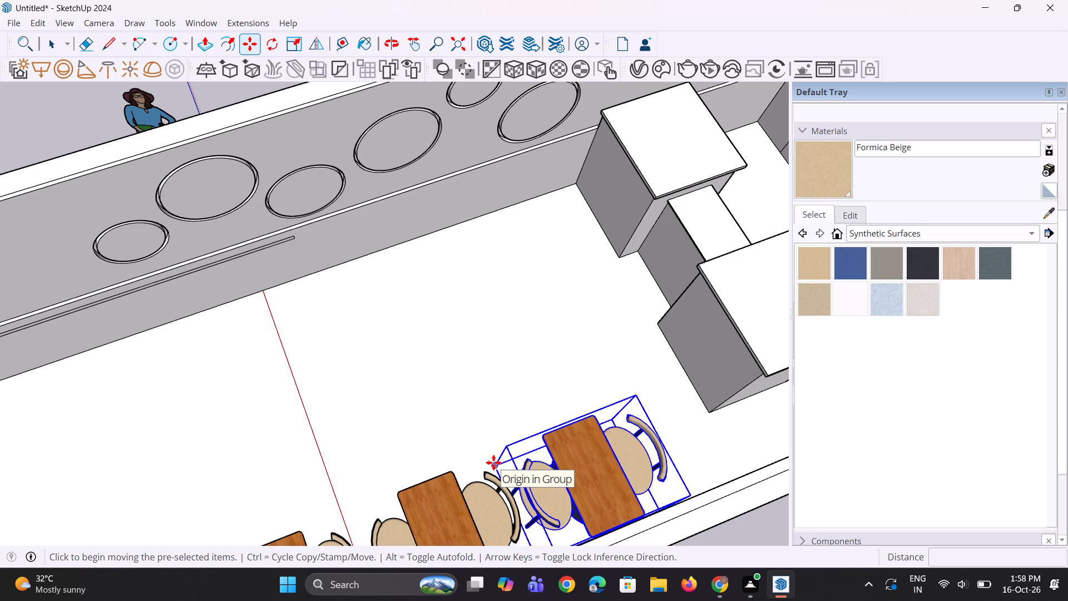
left_click(494, 462)
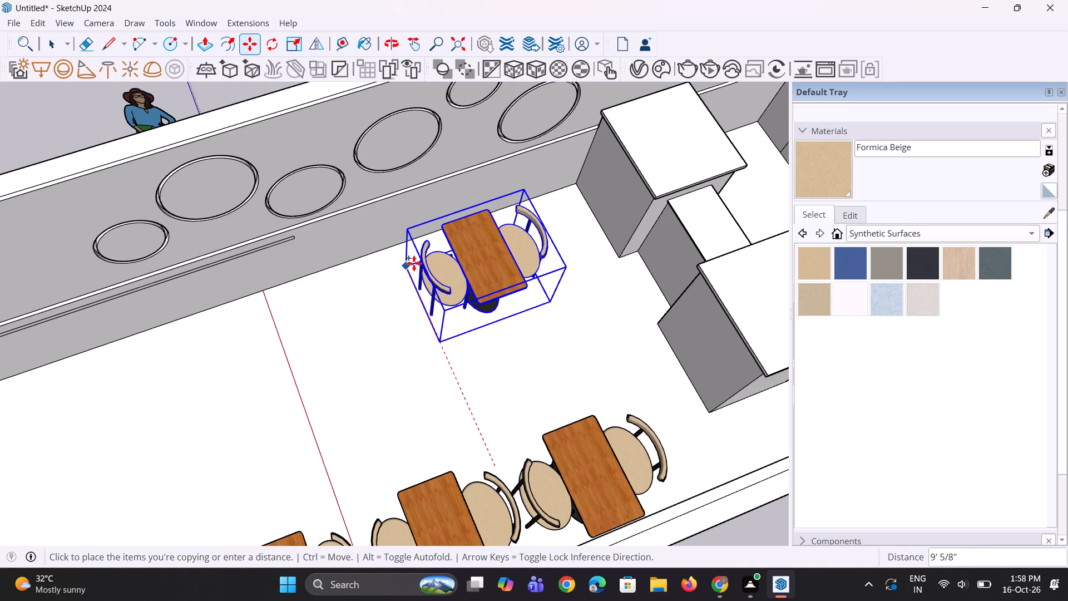
left_click(411, 260)
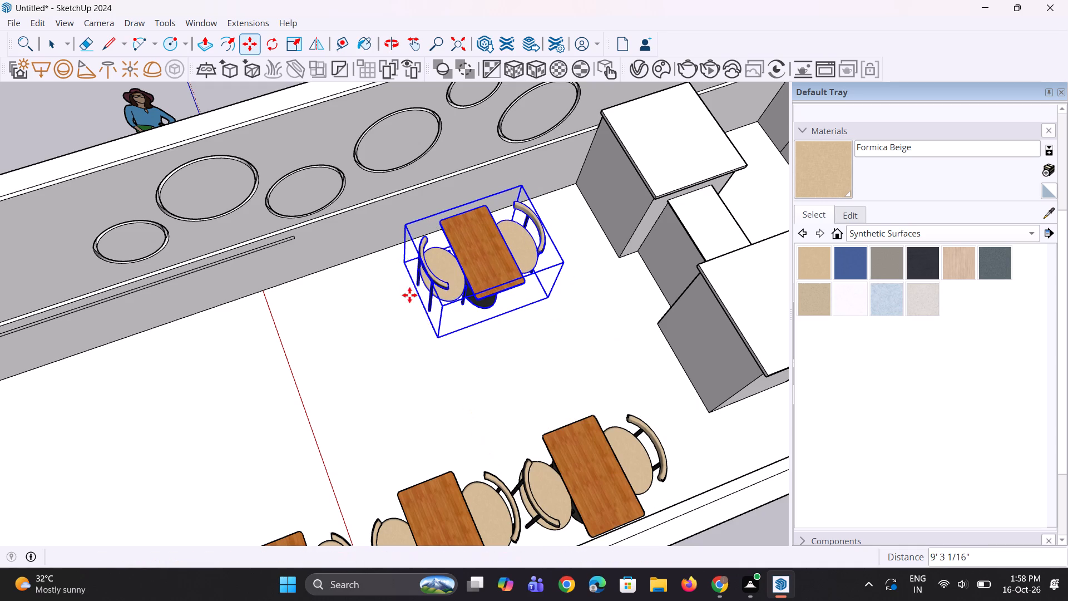
Move the copied dining set beside the circle wall slightly along the green axis toward the counters, and clear the selection.
scroll(418, 353, "down", 5)
middle_click_drag(460, 370, 496, 342)
key("space")
key("space")
key("space")
scroll(385, 356, "down", 4)
middle_click_drag(387, 364, 488, 309)
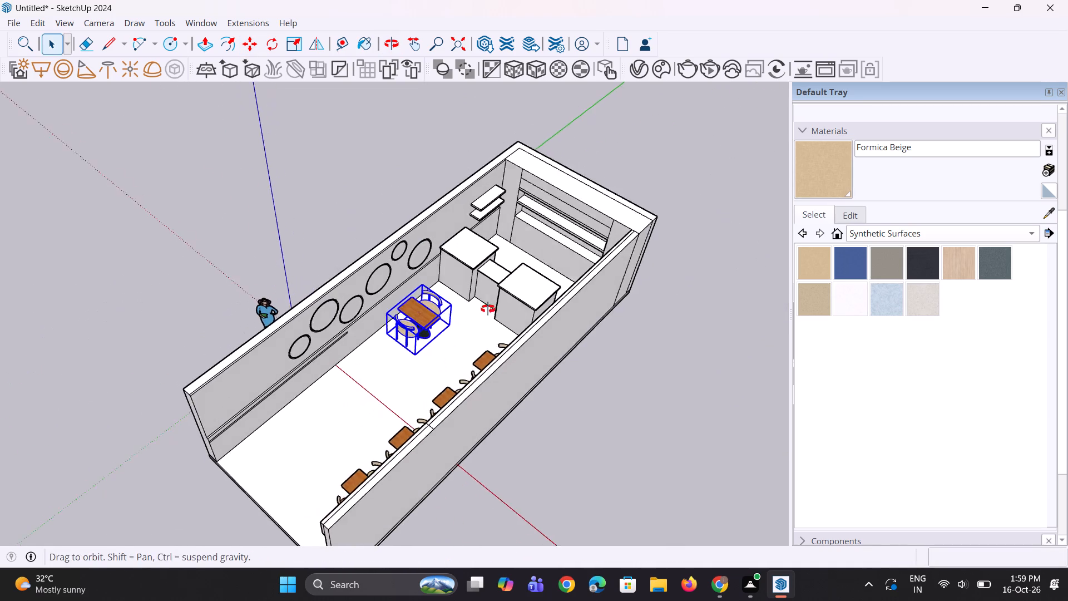
middle_click_drag(488, 309, 487, 308)
scroll(409, 326, "up", 14)
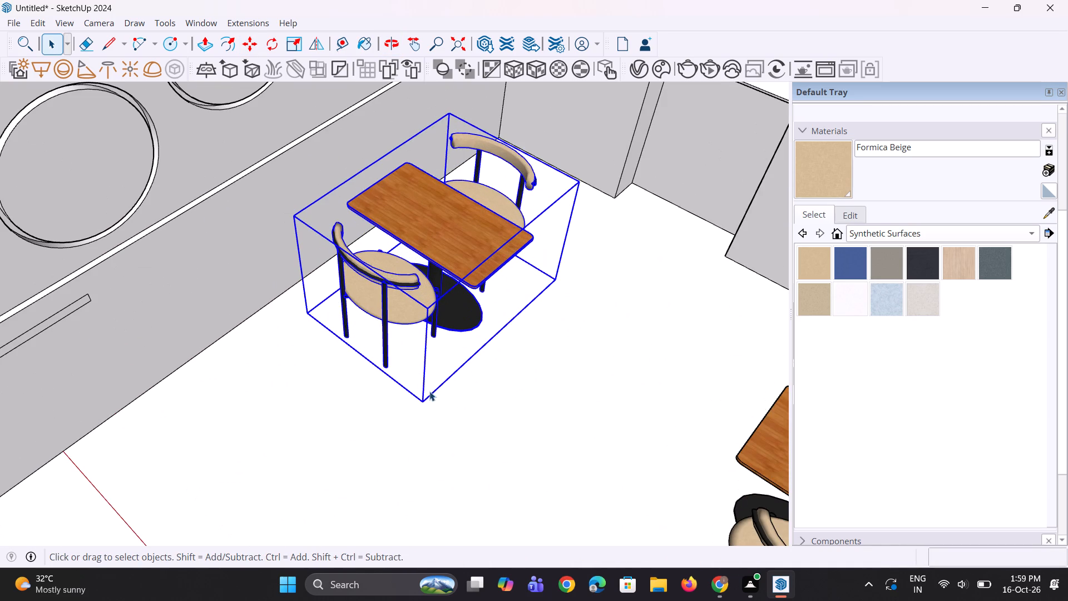
key("m")
left_click(422, 402)
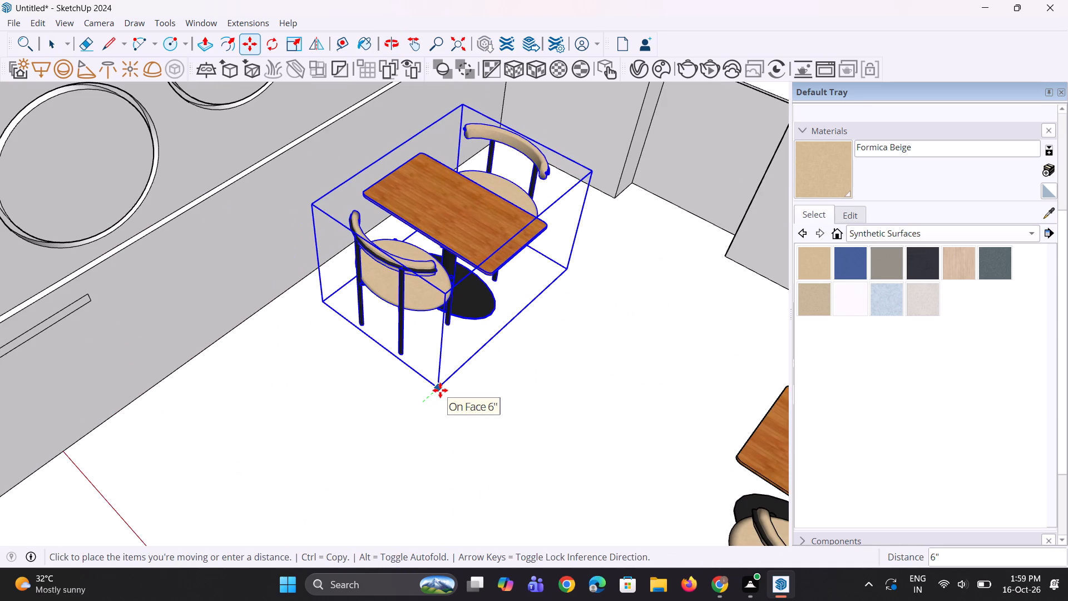
left_click(445, 385)
scroll(388, 420, "down", 6)
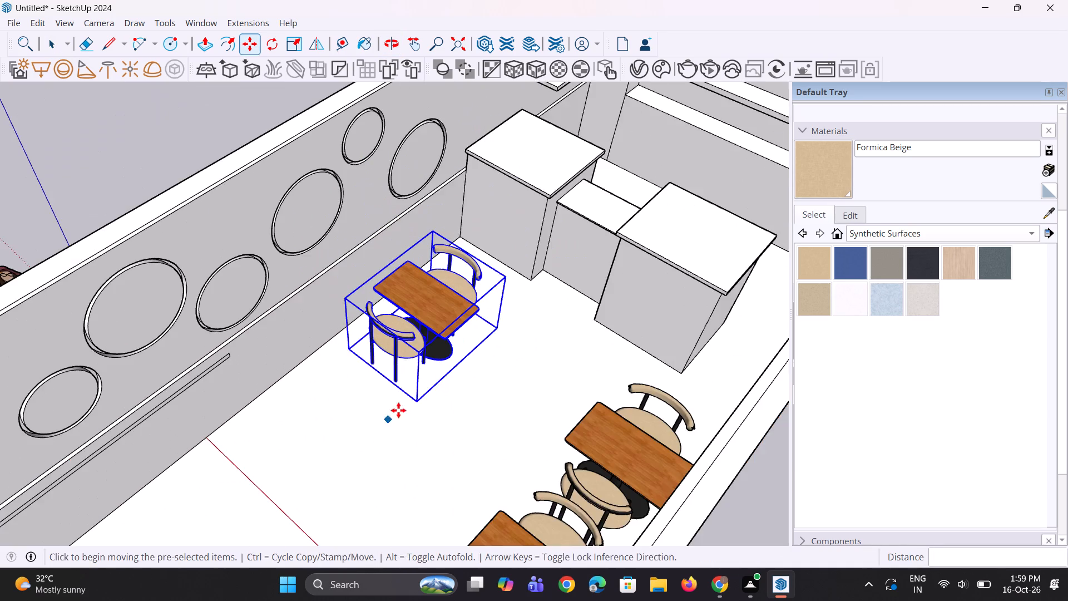
middle_click_drag(402, 407, 413, 383)
key("space")
key("space")
scroll(406, 392, "down", 6)
double_click(166, 155)
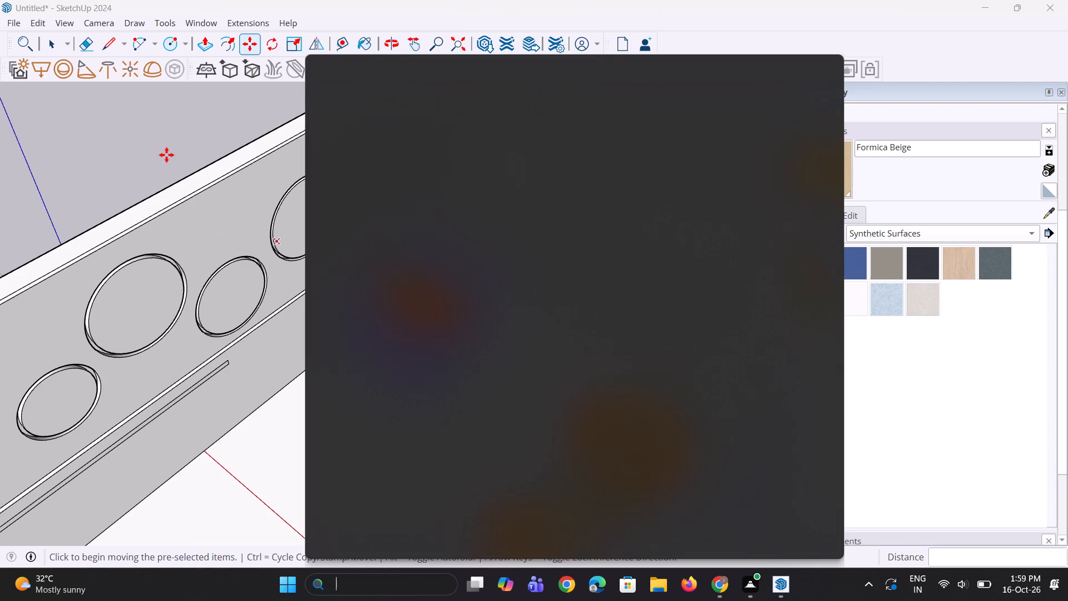
key("space")
key("space")
key("space")
left_click(166, 155)
scroll(311, 300, "down", 4)
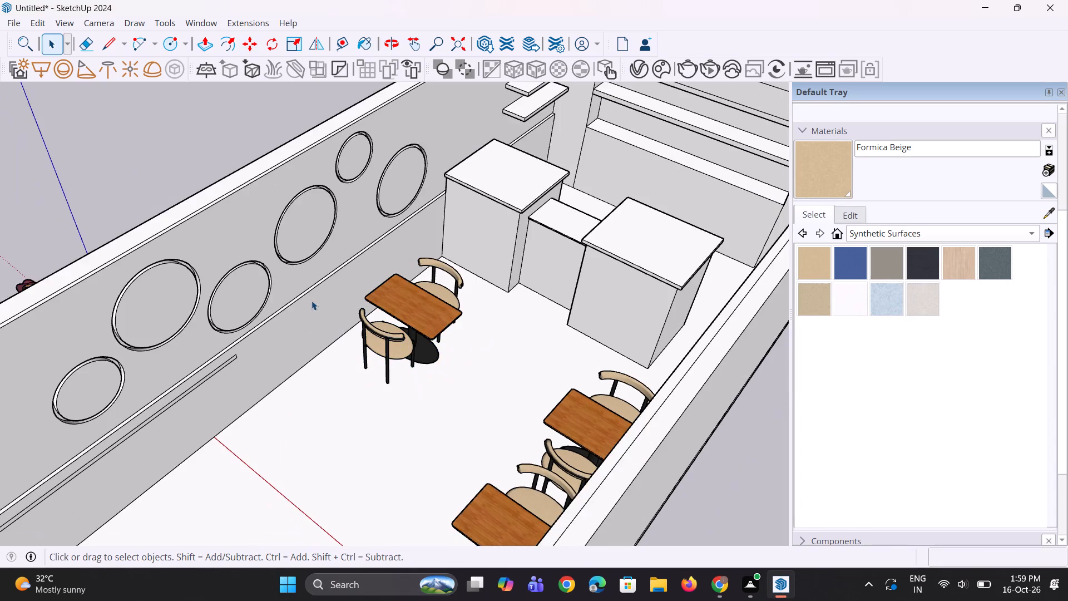
Copy the dining set beside the circle wall about 29 feet along the red axis, onto the ground outside the room.
middle_click_drag(312, 301, 453, 326)
scroll(385, 312, "down", 5)
middle_click_drag(479, 331, 463, 305)
scroll(409, 329, "up", 3)
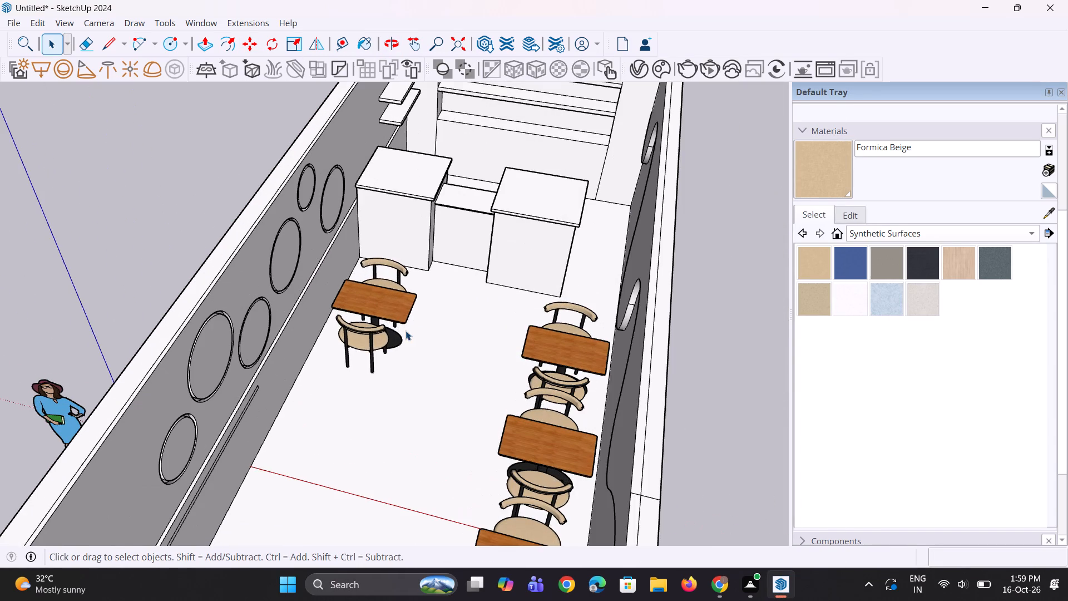
left_click(396, 328)
key("m")
left_click(392, 328)
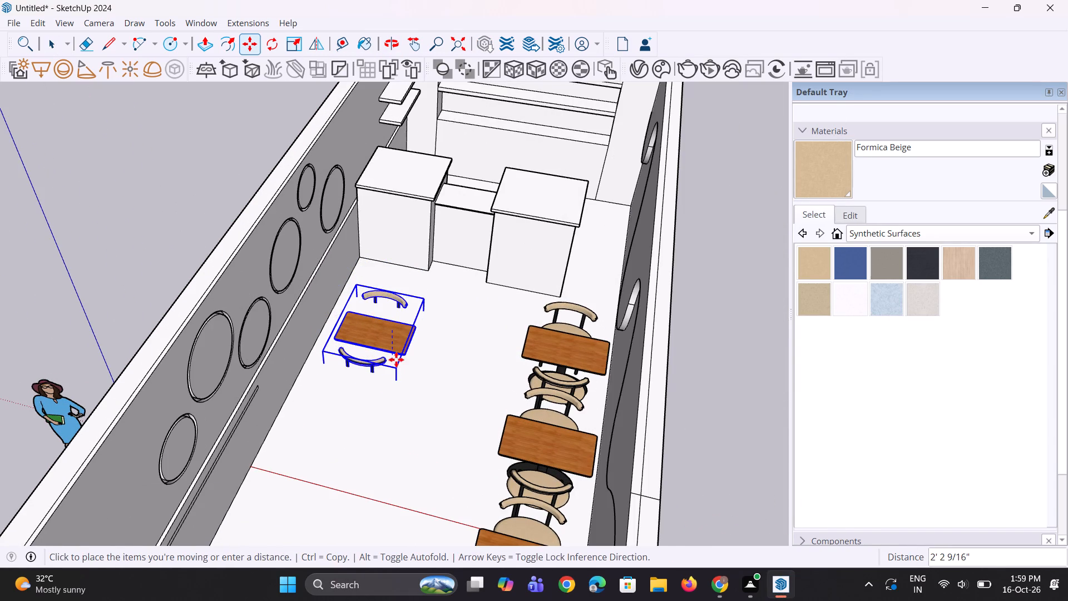
scroll(289, 342, "down", 10)
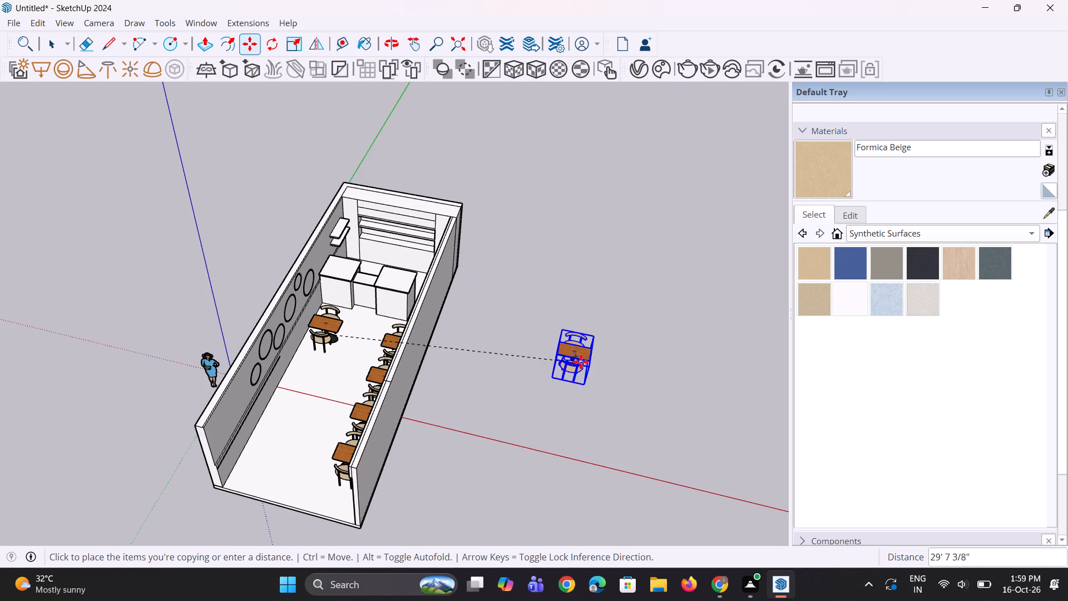
left_click(558, 358)
Explode the dining set copy outside the room into its separate table and chairs, and clear the selection.
middle_click_drag(595, 400, 561, 337)
scroll(524, 381, "up", 7)
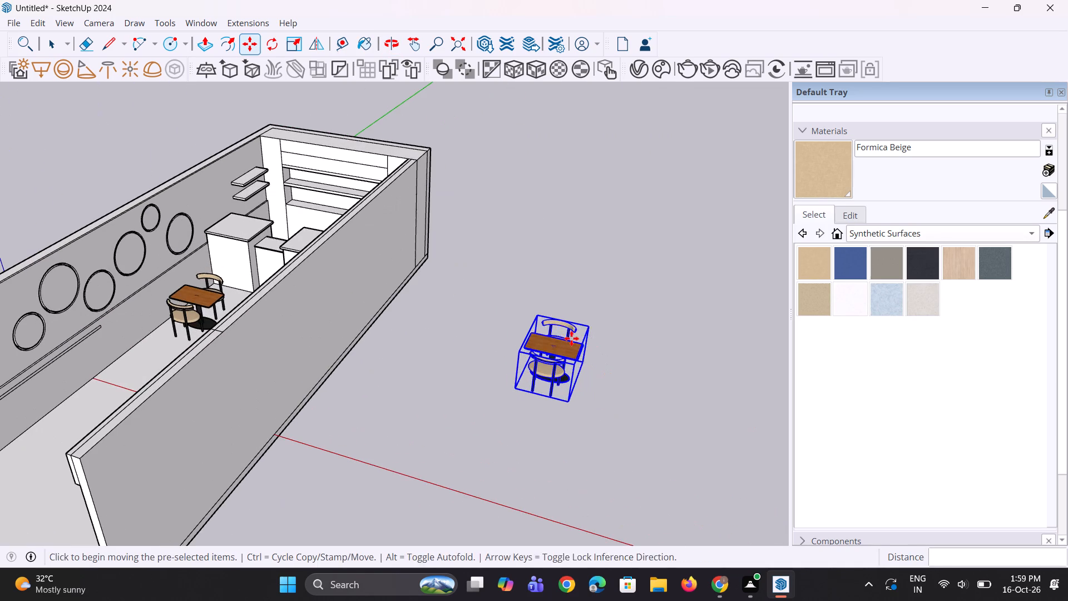
right_click(540, 338)
left_click(582, 152)
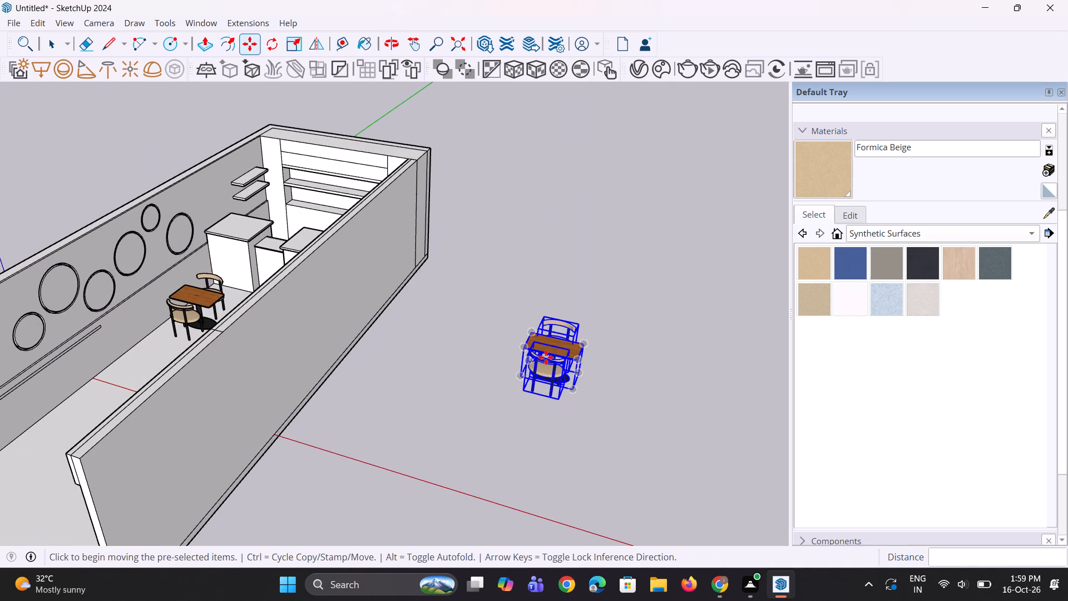
key("space")
type("b")
key("space")
key("space")
scroll(130, 288, "up", 3)
left_click(536, 388)
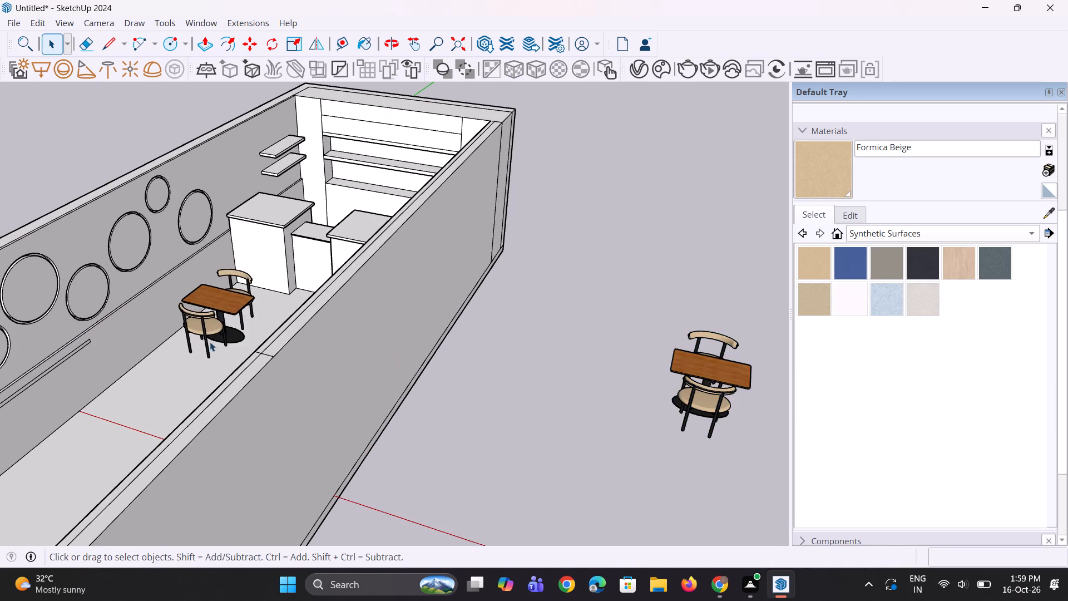
Move the front chair of the exploded set about 3' 10" away, clear of its table.
scroll(206, 343, "down", 4)
scroll(520, 382, "up", 3)
left_click(540, 393)
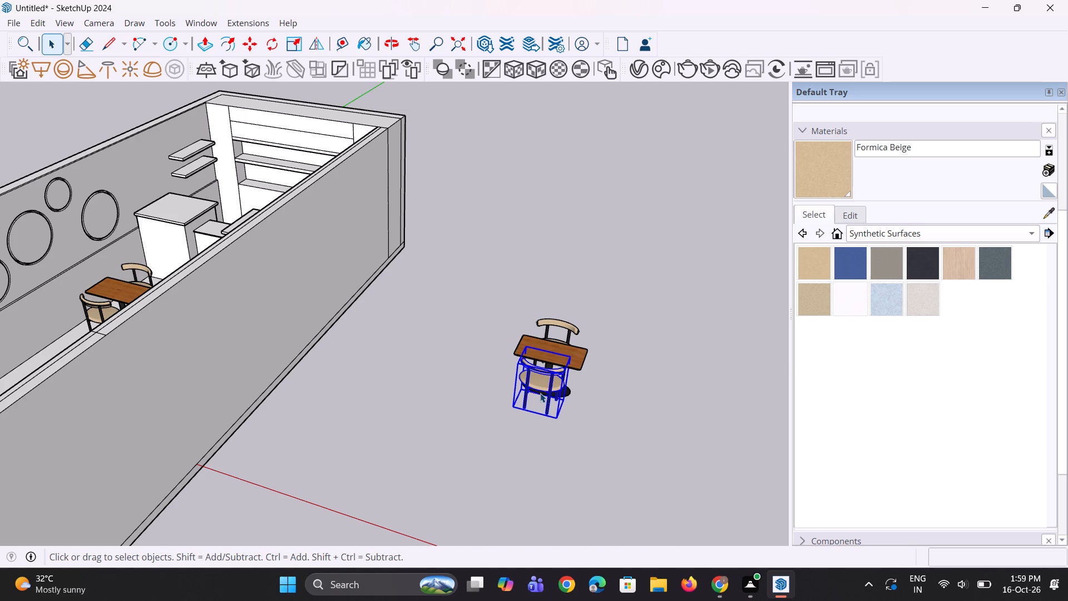
key("m")
left_click(551, 426)
scroll(403, 443, "down", 5)
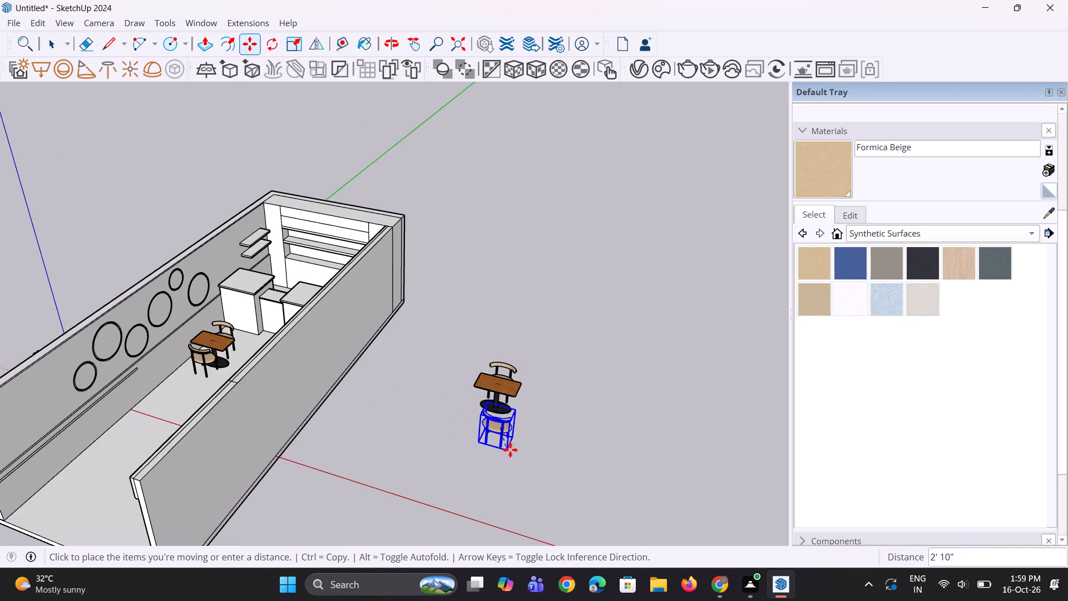
left_click(545, 439)
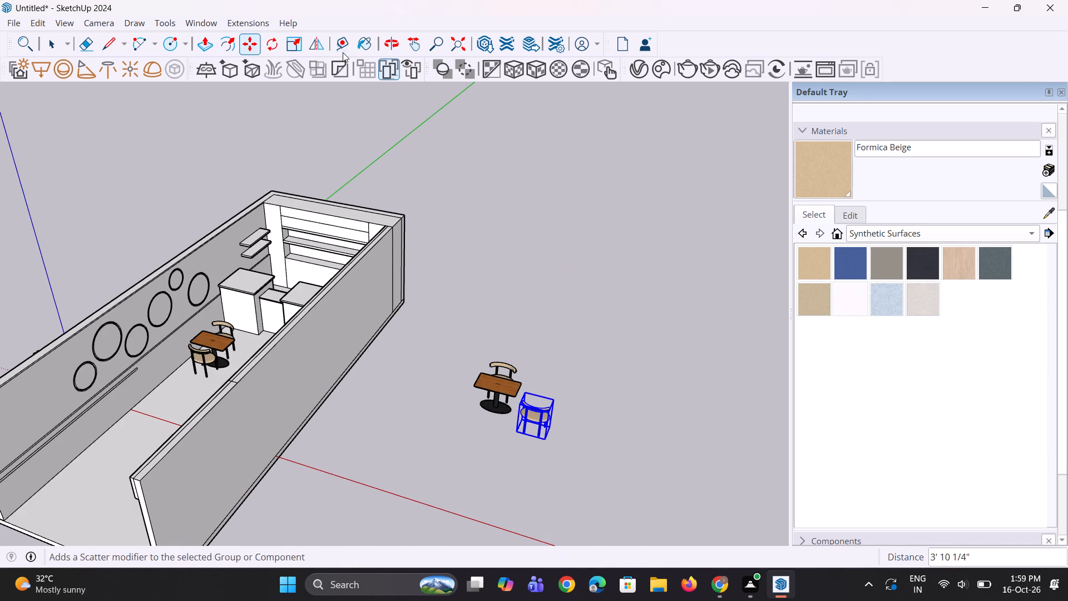
Rotate the separated chair roughly a quarter turn on the ground plane.
left_click(274, 51)
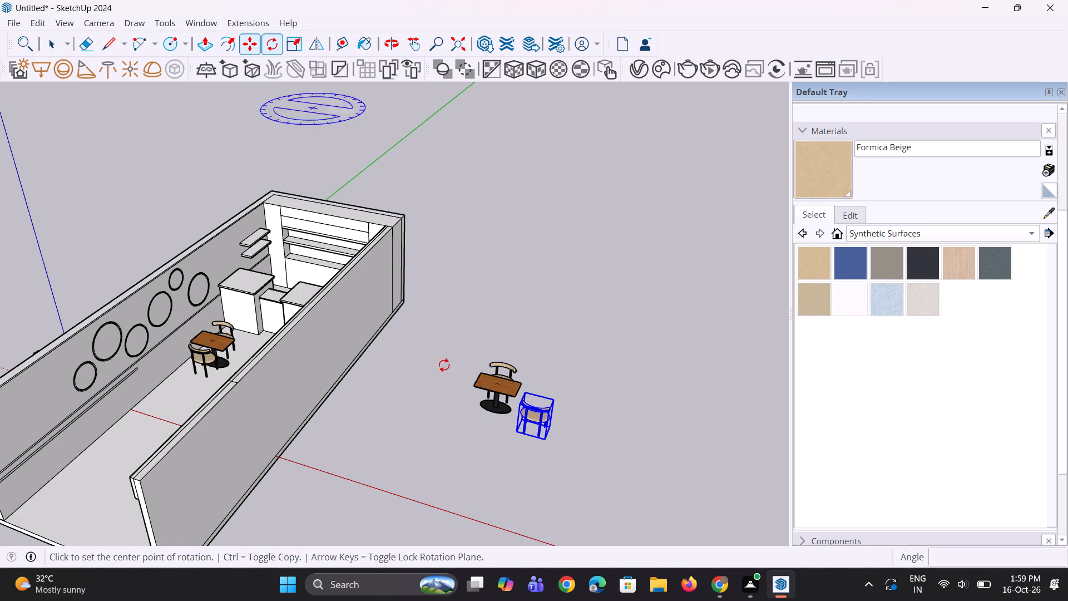
scroll(444, 377, "down", 4)
middle_click_drag(535, 474, 535, 423)
left_click(515, 437)
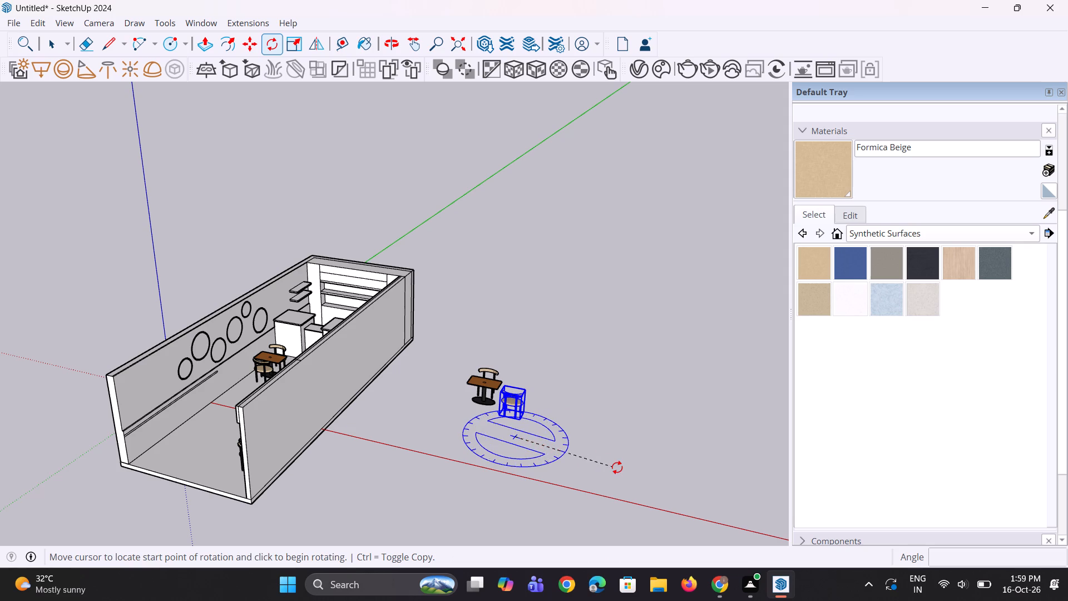
left_click(617, 467)
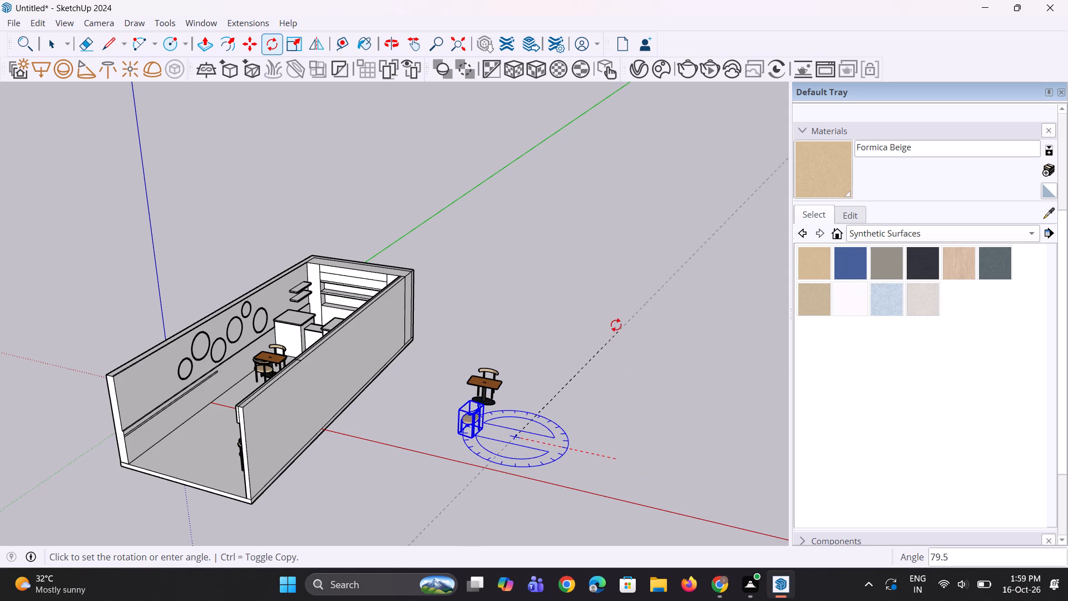
left_click(592, 292)
Move the rotated chair into the room, placing it at the aisle end of the table beside the circle wall.
middle_click_drag(523, 482, 526, 549)
scroll(468, 465, "up", 11)
key("m")
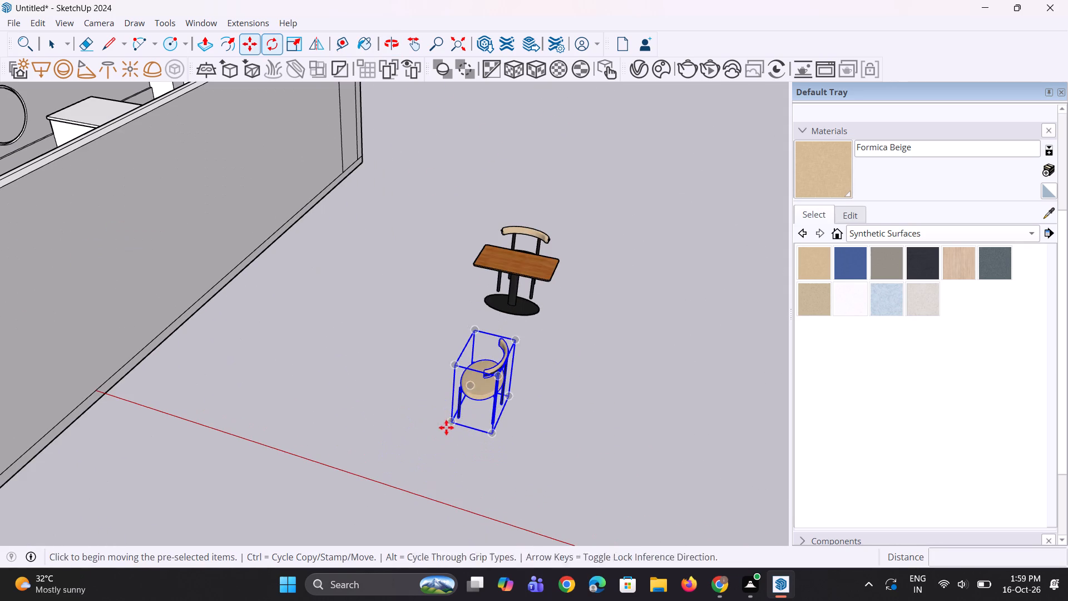
left_click_drag(452, 422, 452, 443)
scroll(596, 500, "down", 9)
scroll(118, 330, "up", 4)
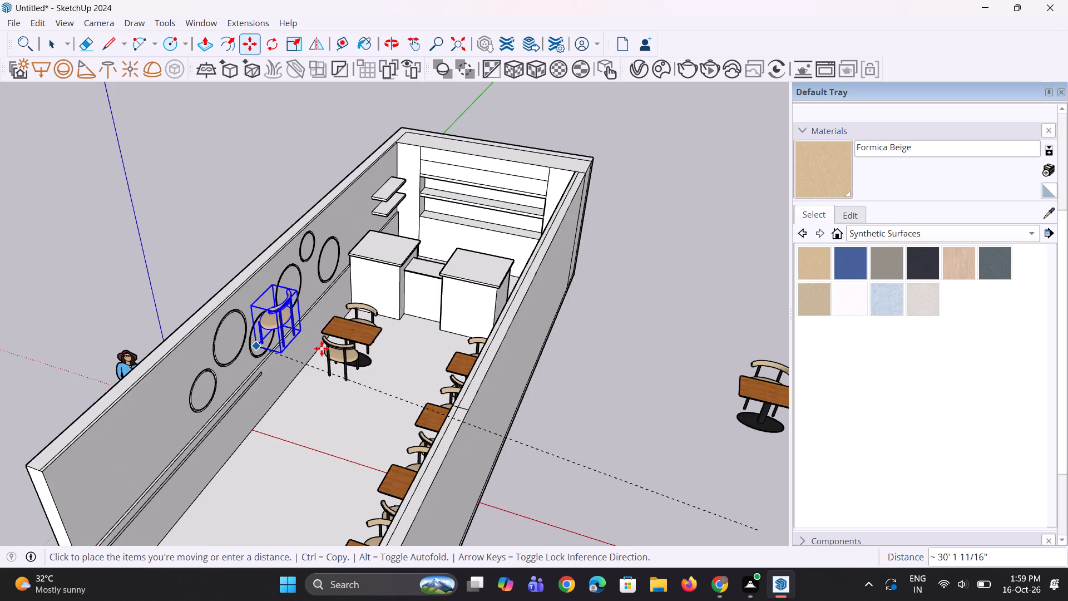
scroll(322, 348, "up", 6)
left_click(372, 381)
Move the rotated chair about 2 inches down along the blue axis beside the table.
middle_click_drag(369, 414, 424, 362)
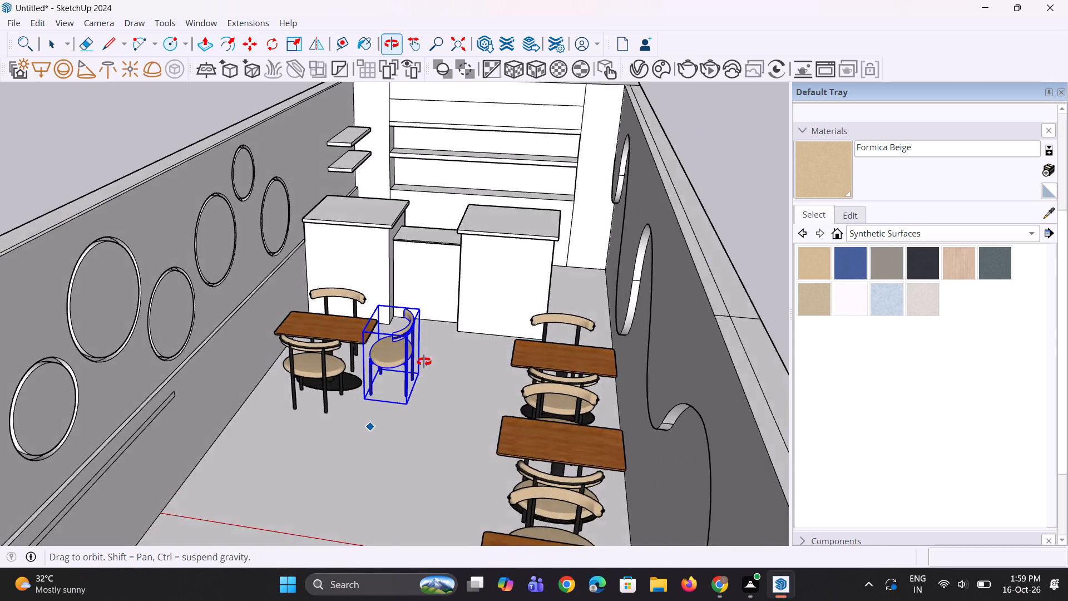
middle_click_drag(424, 362, 422, 312)
scroll(424, 319, "up", 1)
scroll(384, 362, "up", 6)
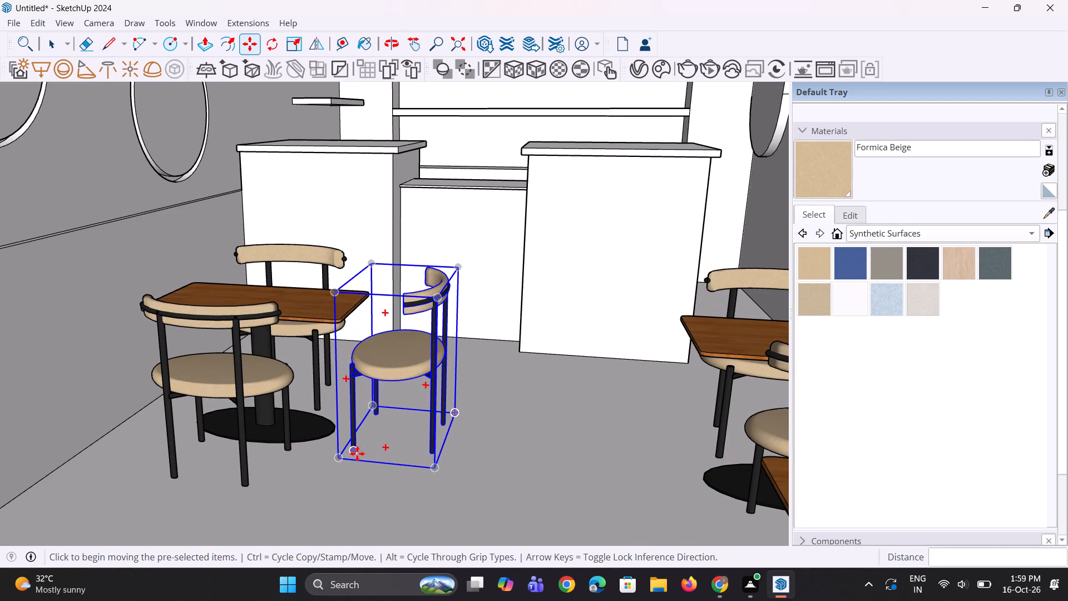
left_click(356, 454)
key("Escape")
middle_click_drag(396, 472, 403, 467)
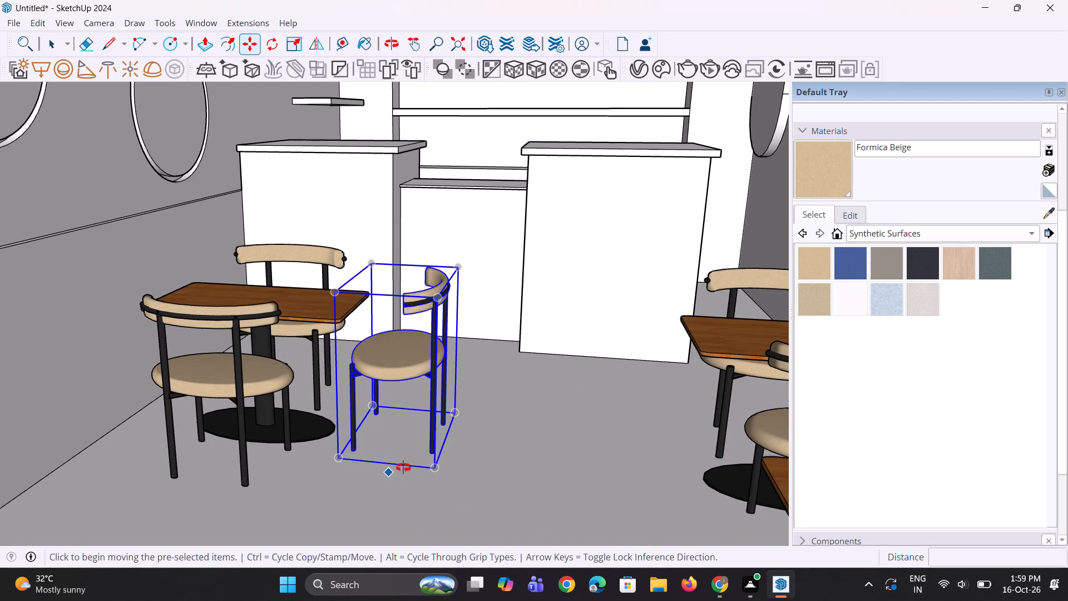
middle_click_drag(403, 467, 419, 431)
scroll(441, 437, "up", 3)
left_click(466, 431)
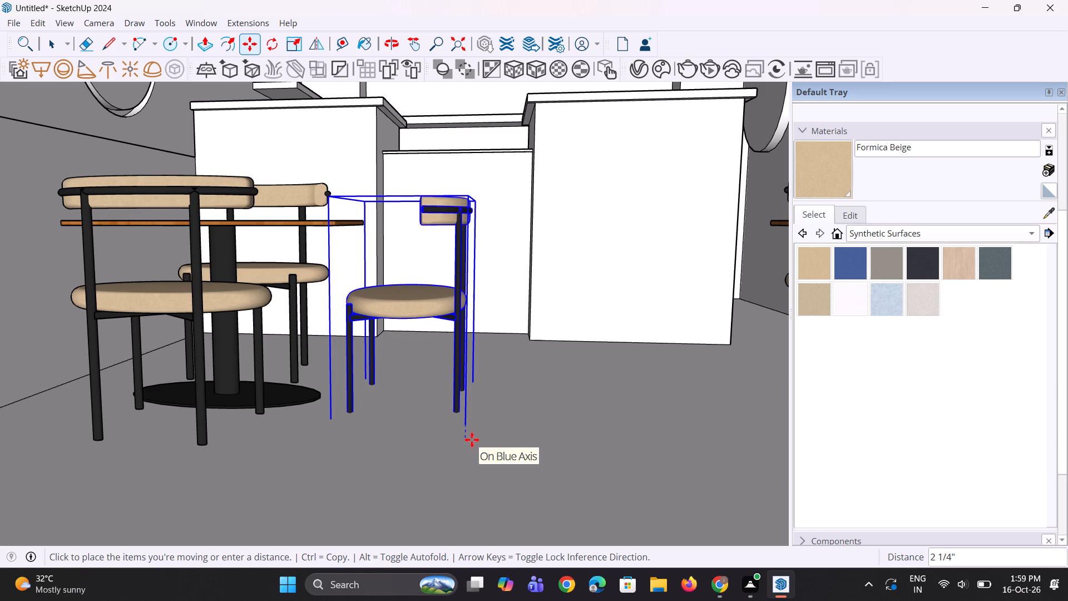
left_click(472, 436)
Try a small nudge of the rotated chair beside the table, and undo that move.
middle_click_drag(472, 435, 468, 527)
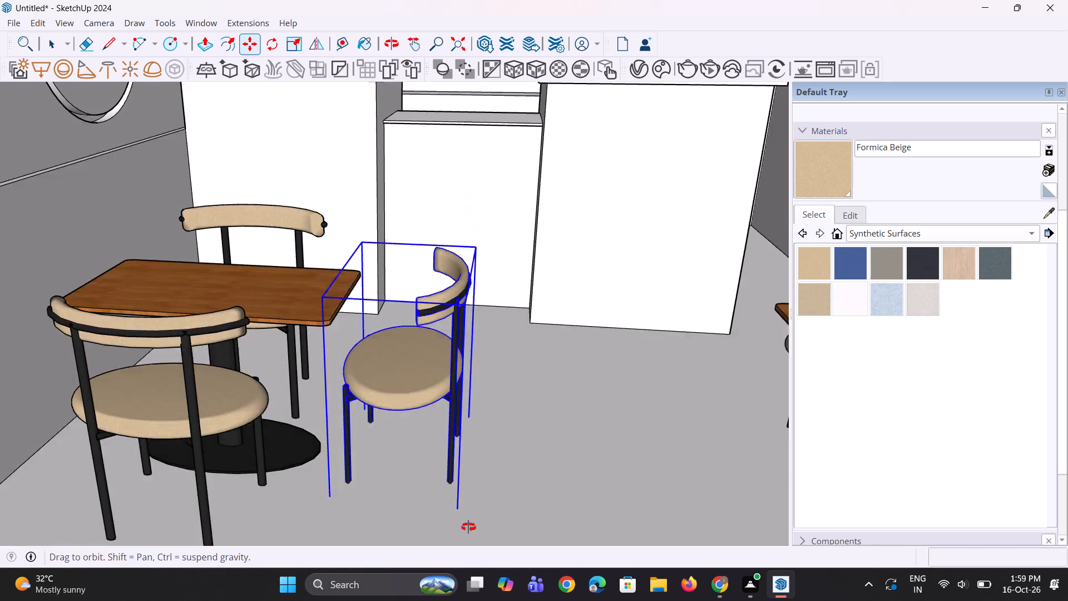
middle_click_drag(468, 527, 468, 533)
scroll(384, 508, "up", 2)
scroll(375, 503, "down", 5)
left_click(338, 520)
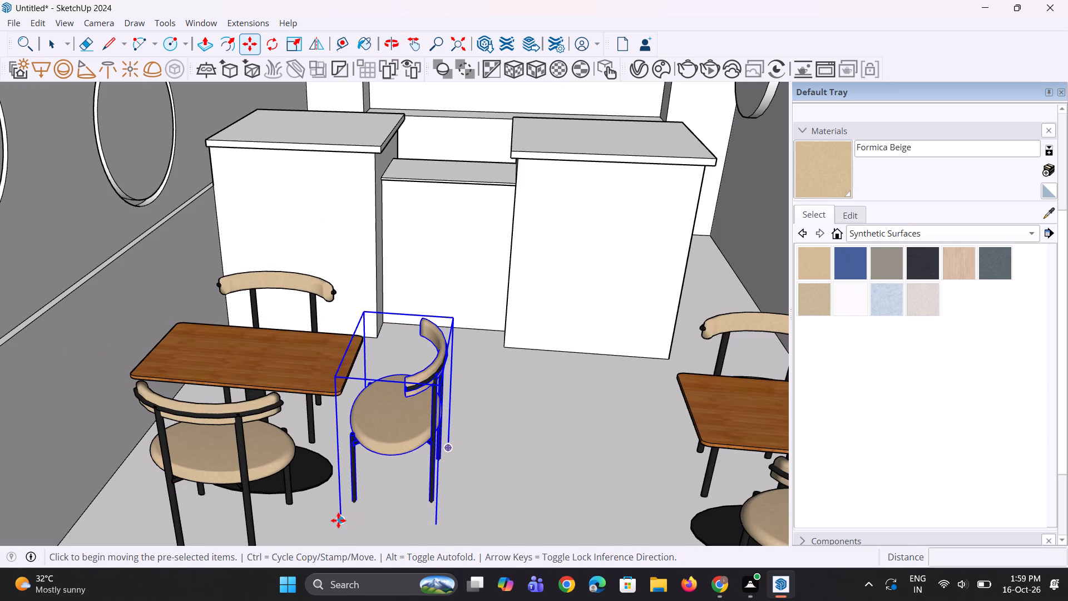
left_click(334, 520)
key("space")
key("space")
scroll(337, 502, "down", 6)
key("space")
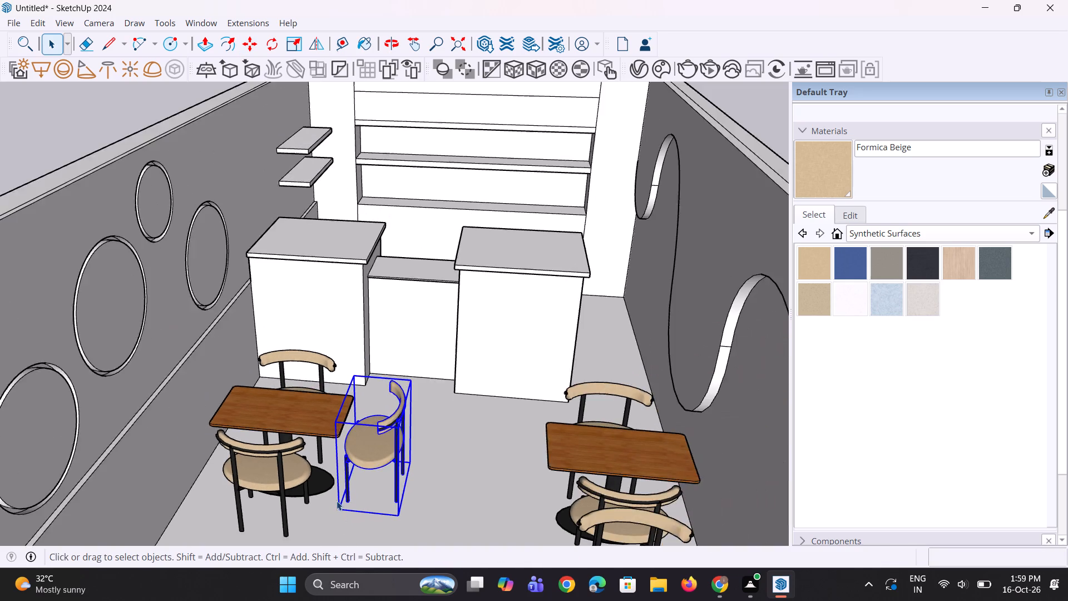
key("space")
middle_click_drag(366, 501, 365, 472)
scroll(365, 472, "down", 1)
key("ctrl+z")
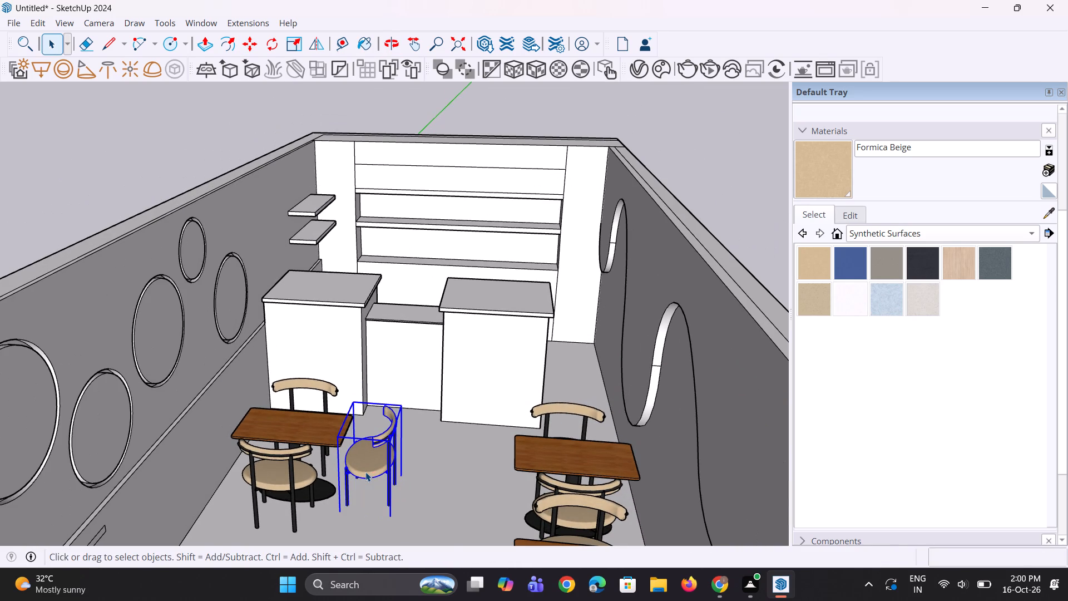
Raise the rotated chair slightly so it stands on the floor, shift it about 2 inches toward the table, and deselect it.
key("space")
key("space")
scroll(352, 473, "down", 5)
left_click(661, 428)
middle_click_drag(349, 443, 342, 390)
scroll(342, 398, "down", 5)
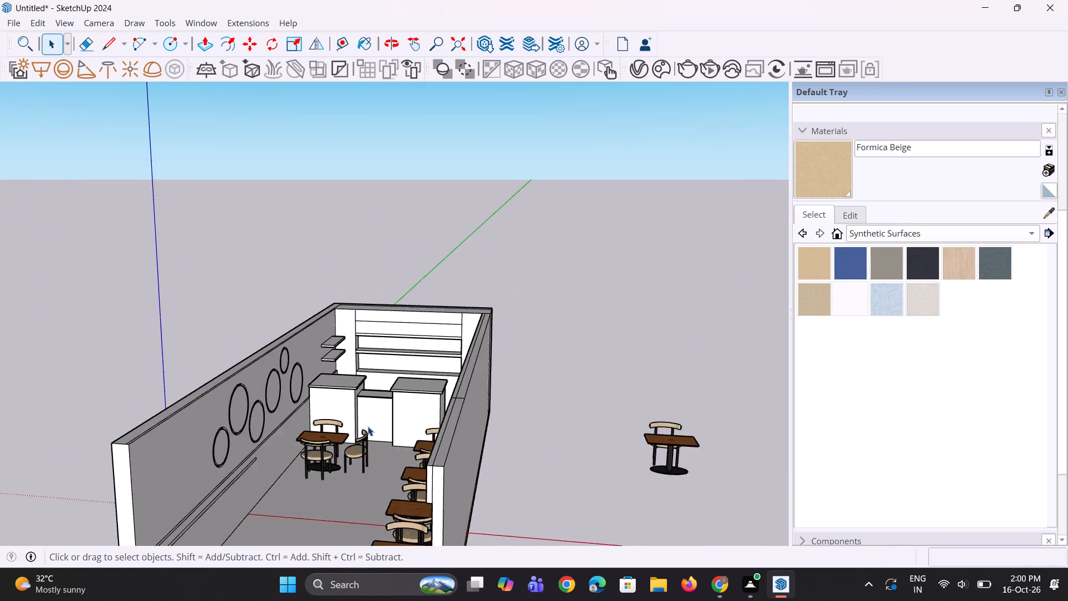
scroll(458, 470, "up", 3)
scroll(263, 475, "up", 9)
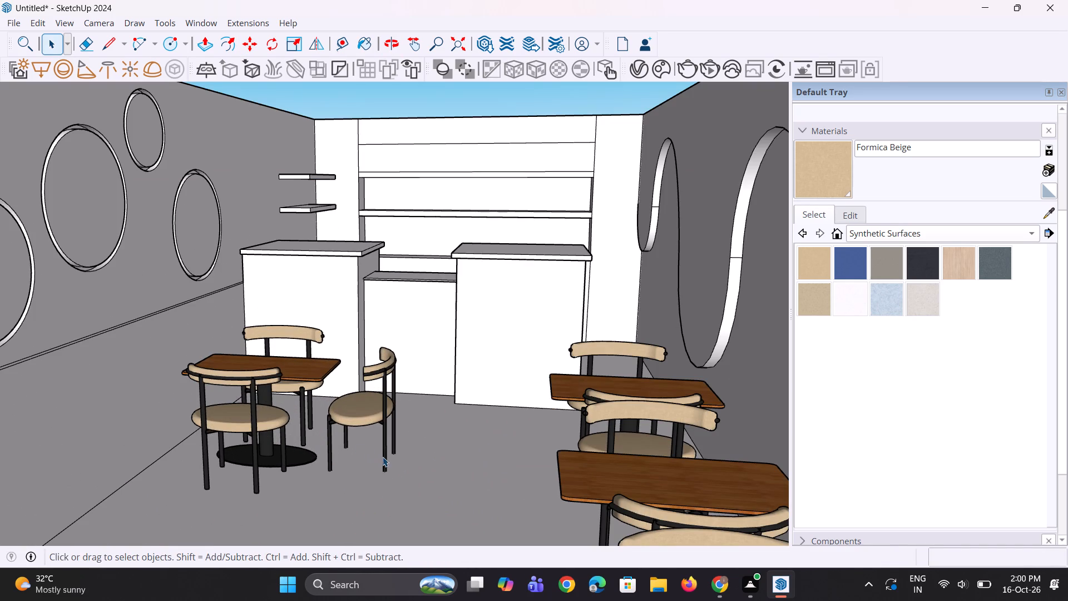
left_click(383, 457)
scroll(383, 458, "up", 6)
key("m")
left_click(389, 499)
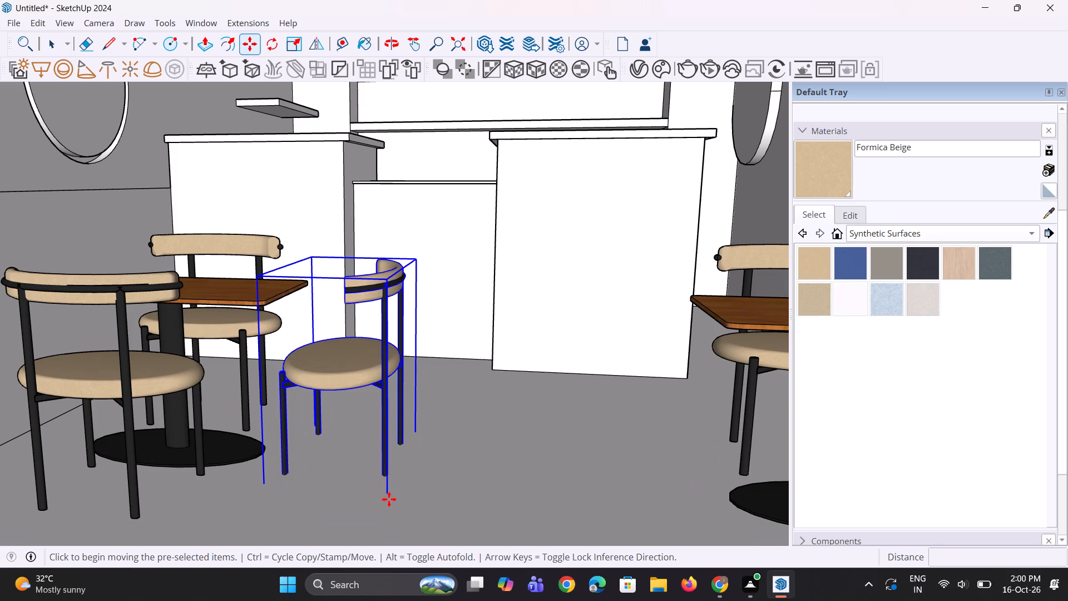
left_click(390, 489)
left_click(388, 493)
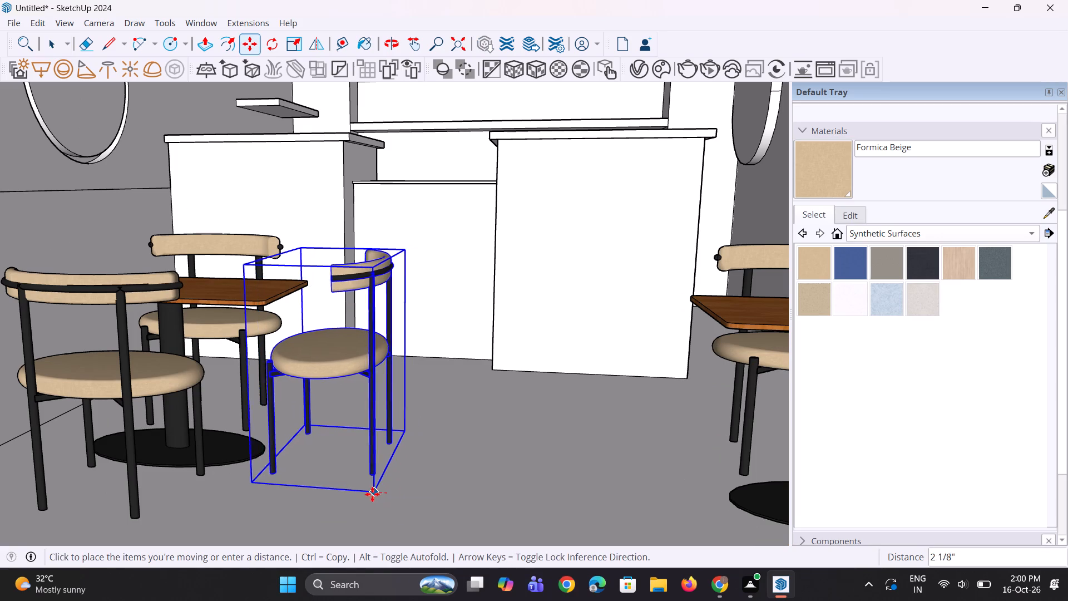
left_click(370, 494)
scroll(388, 492, "down", 5)
middle_click_drag(395, 491, 400, 491)
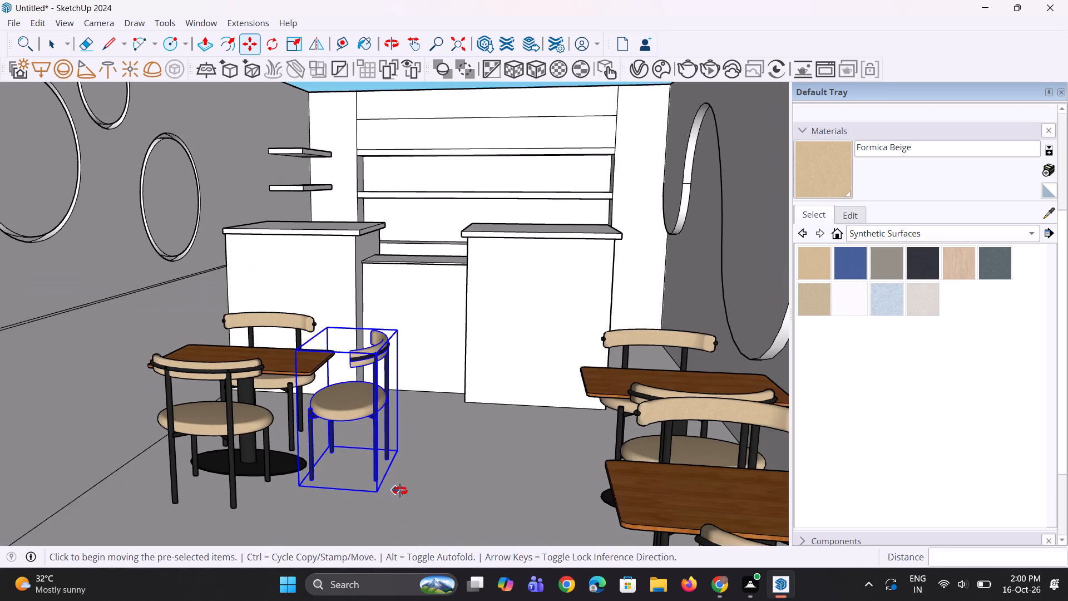
middle_click_drag(400, 491, 410, 490)
key("space")
key("space")
scroll(364, 464, "down", 10)
left_click(665, 311)
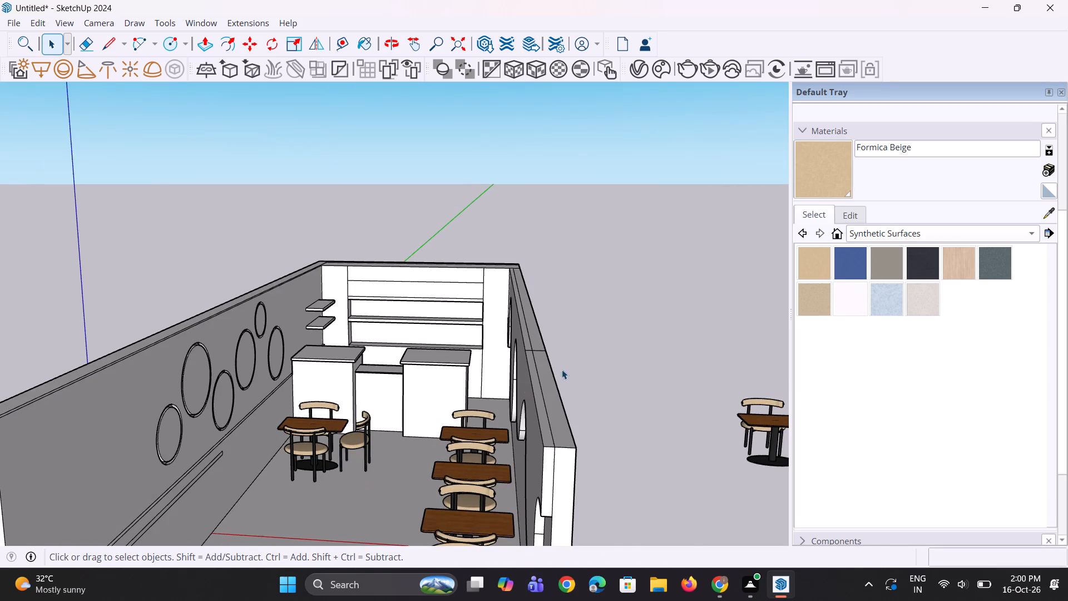
scroll(458, 372, "up", 3)
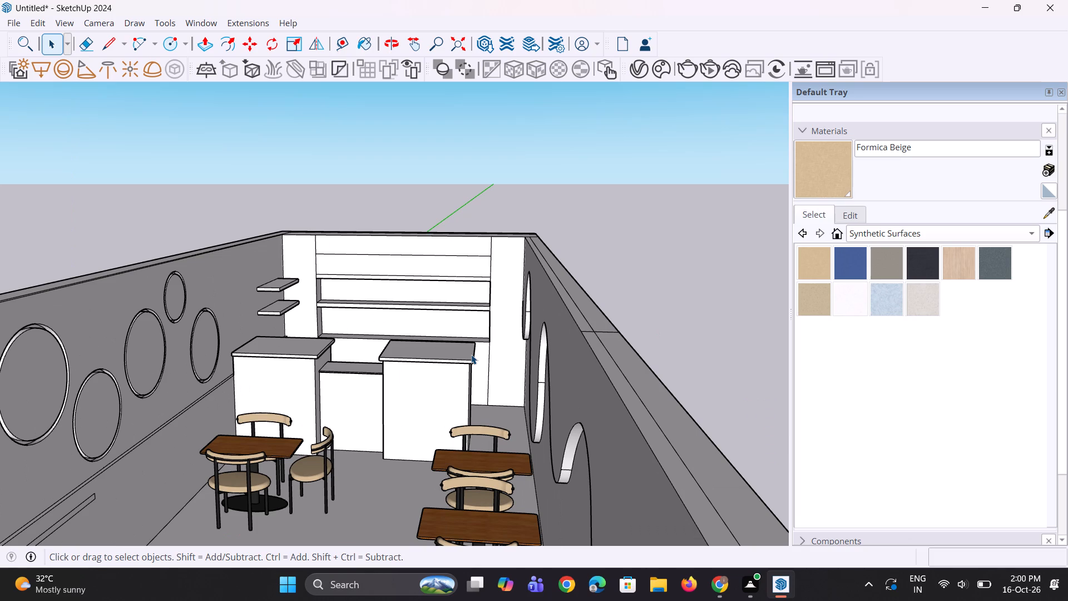
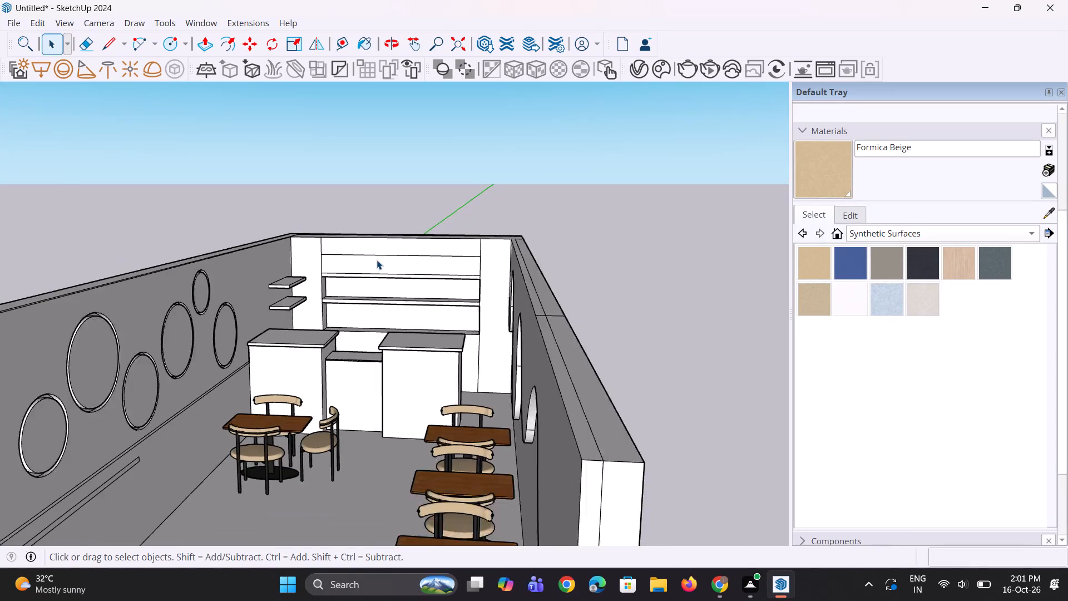
Select the extra side chair and the two-chair table set beside the circle wall, and make them one group.
scroll(377, 260, "down", 2)
middle_click_drag(387, 357, 314, 479)
scroll(327, 431, "up", 9)
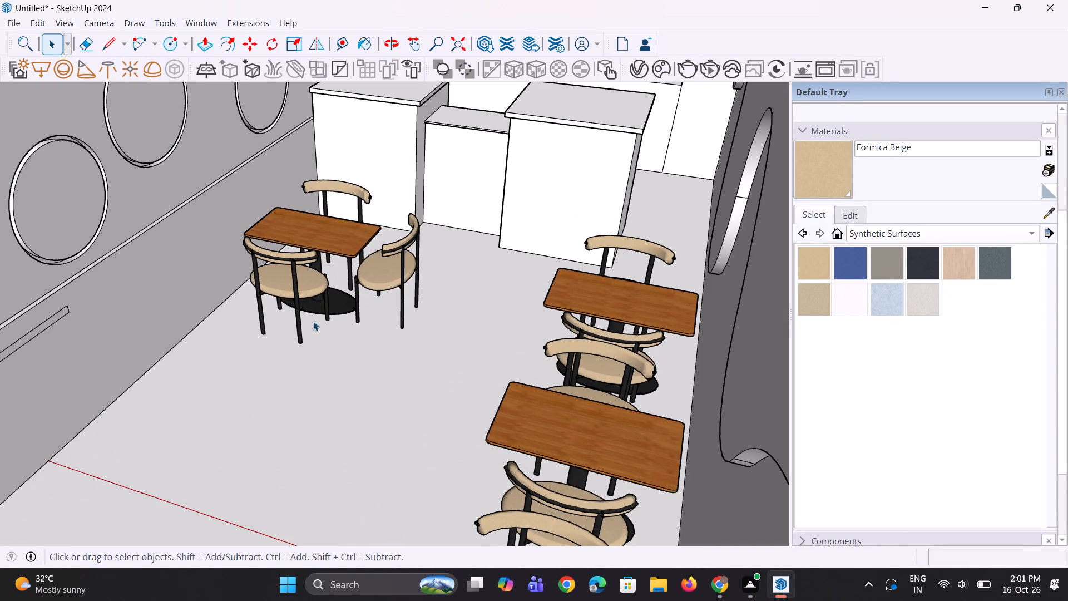
left_click(313, 319)
left_click(299, 318)
scroll(313, 343, "down", 3)
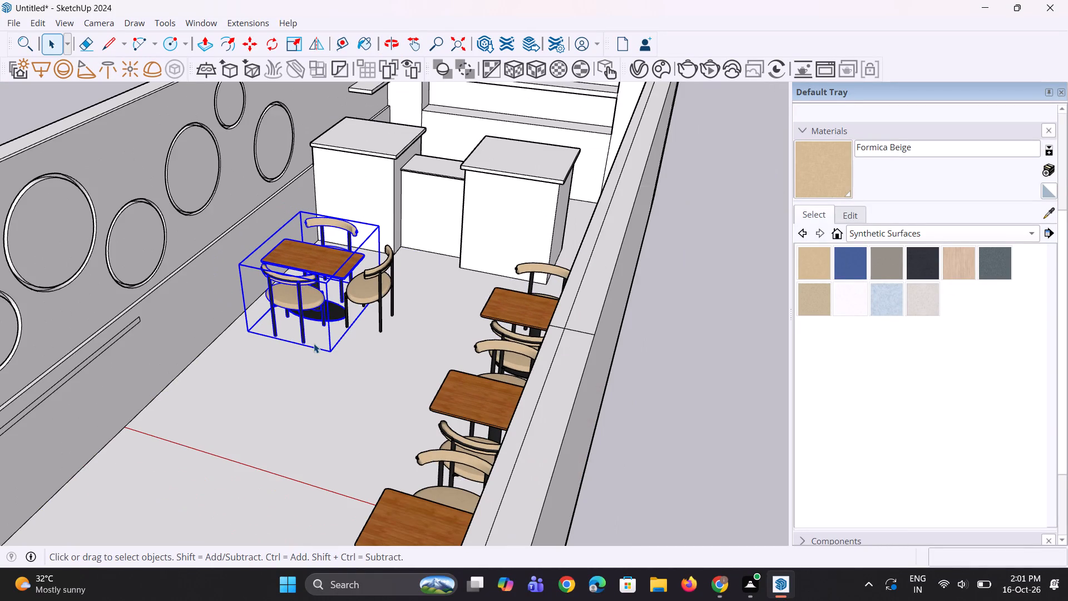
scroll(406, 287, "up", 2)
left_click(368, 294, "ctrl")
right_click(321, 288)
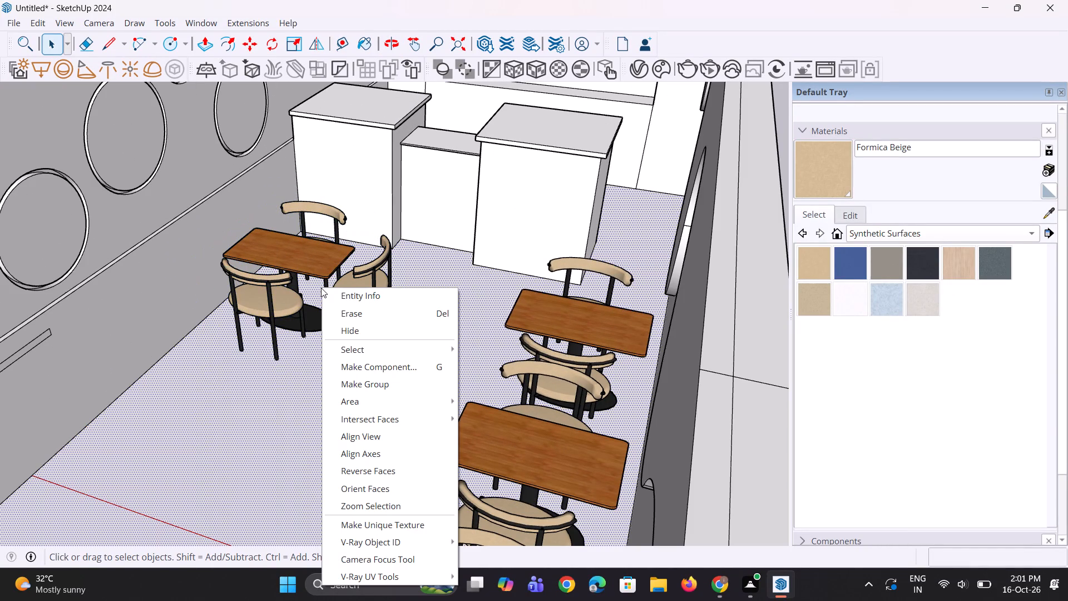
left_click(416, 377)
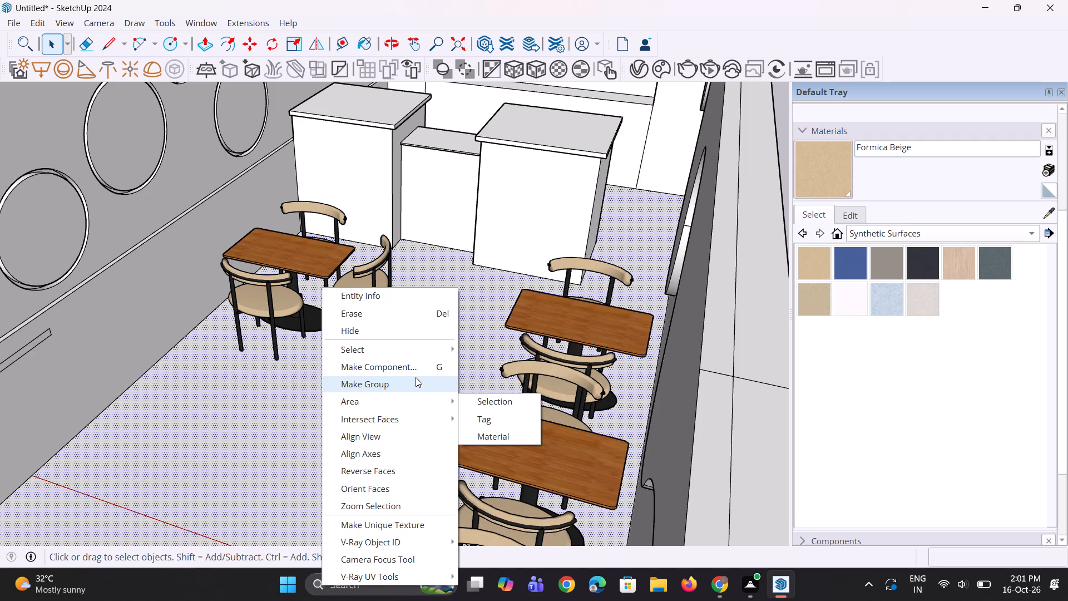
scroll(357, 314, "down", 2)
left_click(357, 314)
scroll(357, 314, "up", 2)
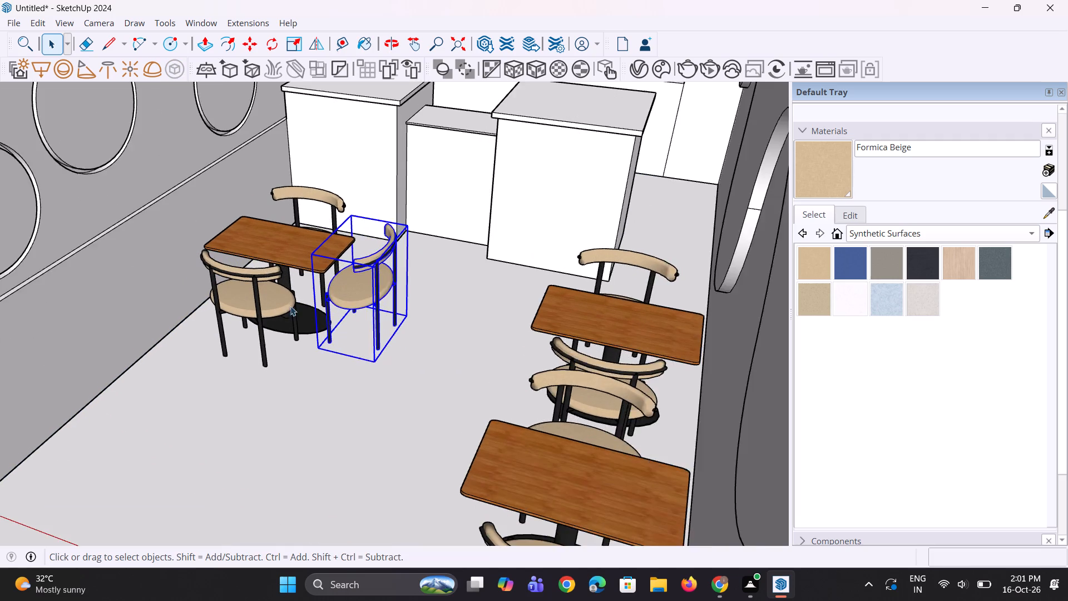
scroll(290, 306, "up", 3)
left_click(273, 307, "ctrl")
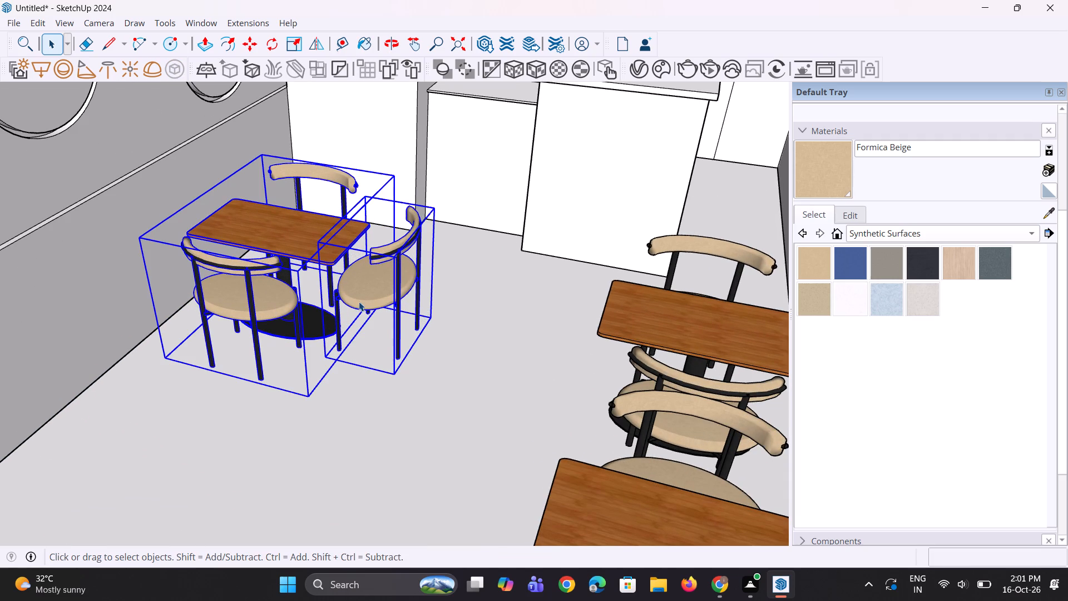
right_click(359, 302)
left_click(390, 444)
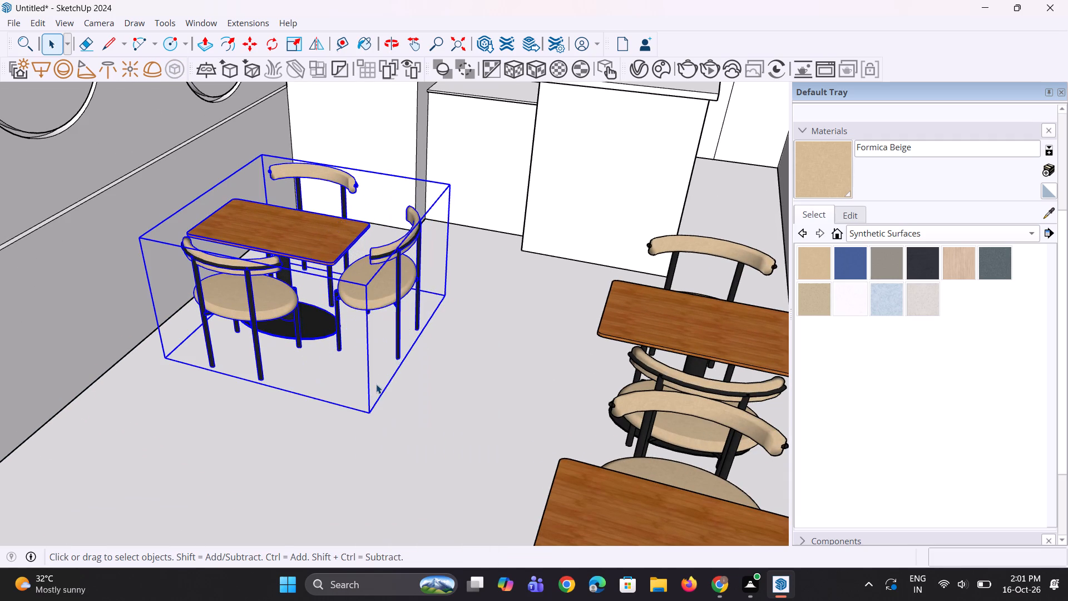
Copy the grouped three-chair dining set about 5' along the circle wall, away from the counters.
scroll(375, 382, "down", 9)
middle_click_drag(355, 408, 357, 391)
scroll(352, 399, "up", 6)
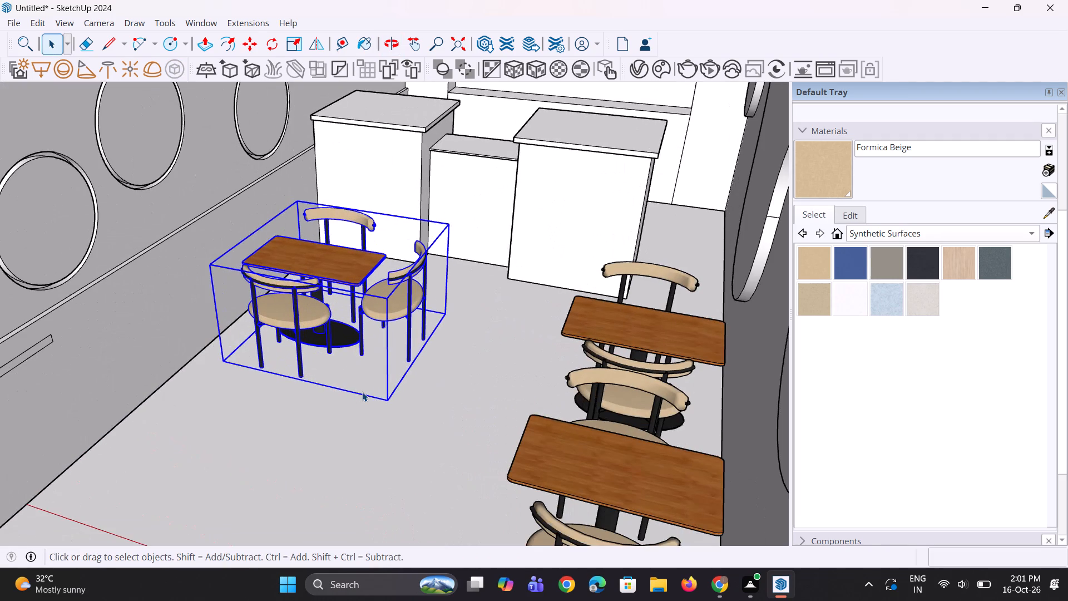
key("m")
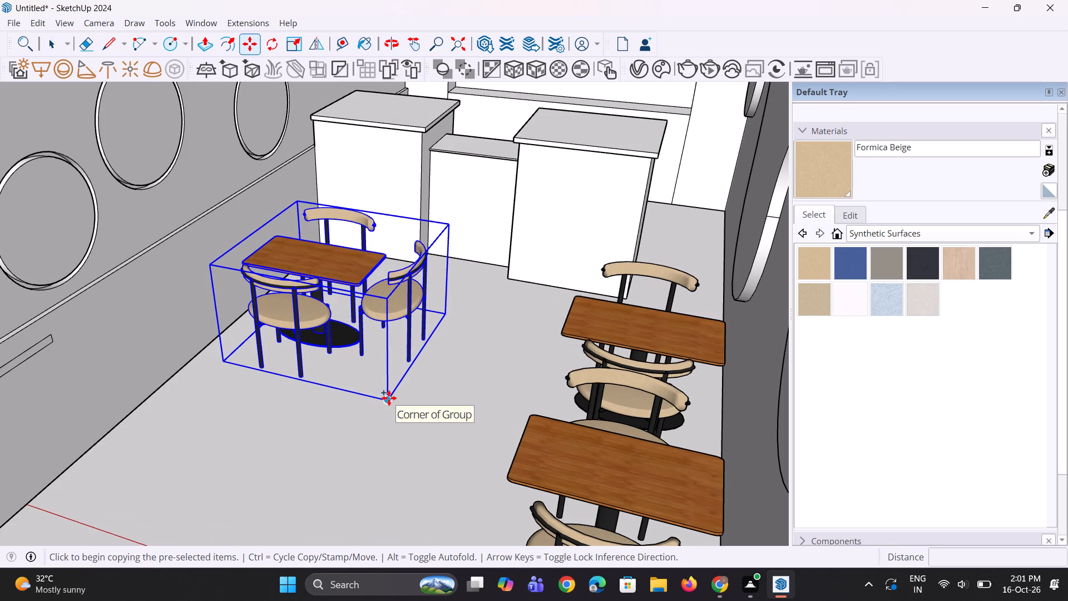
left_click(389, 398)
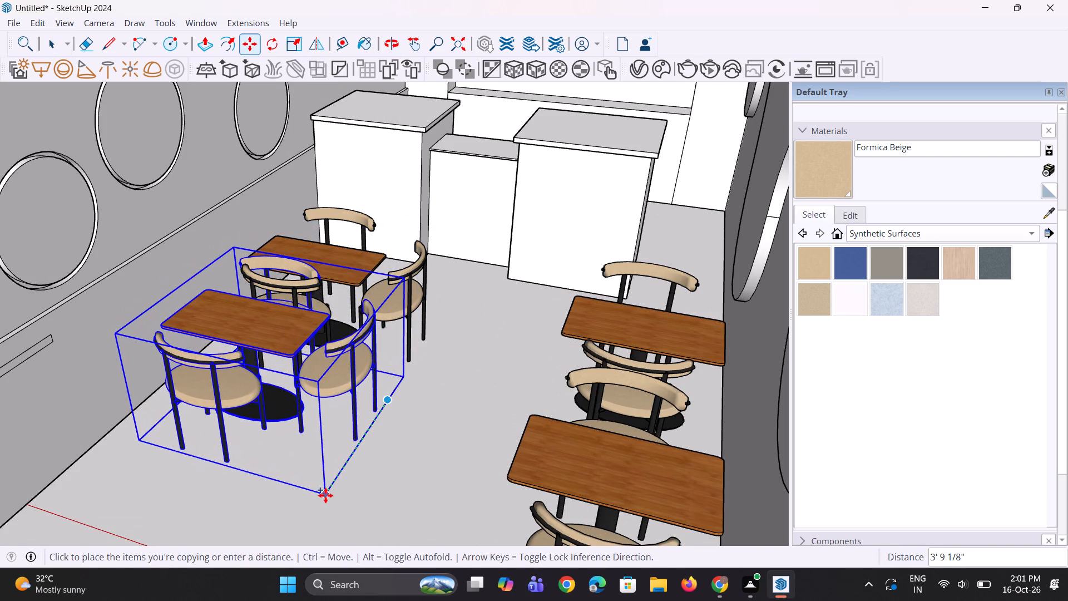
left_click(299, 535)
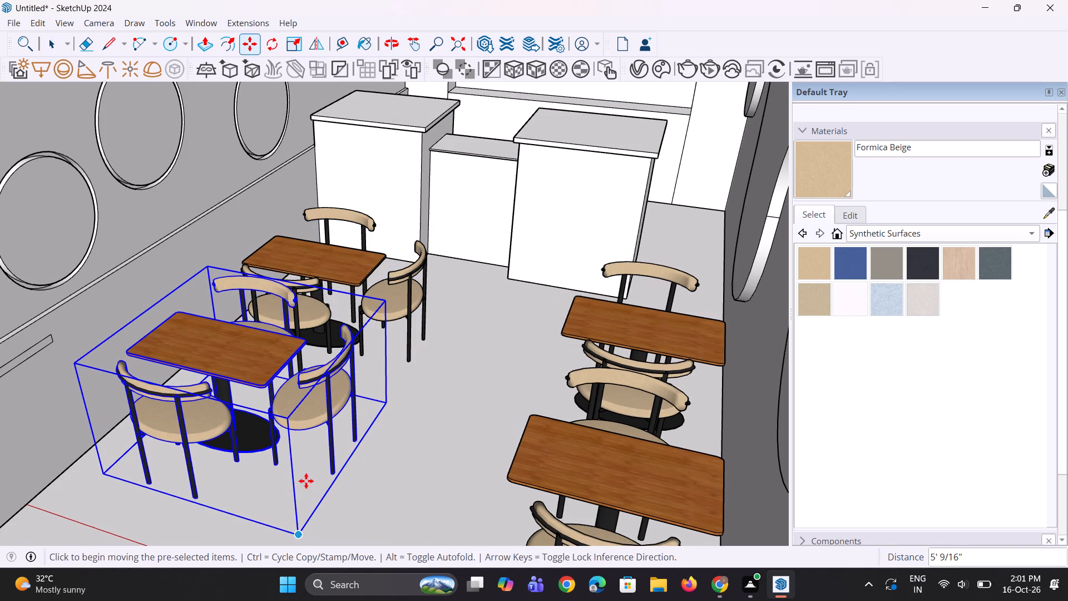
Move the copied dining set about 6" farther from the original set, along the circle wall.
scroll(326, 344, "down", 6)
middle_click_drag(315, 436, 314, 411)
scroll(314, 411, "down", 1)
scroll(287, 439, "up", 4)
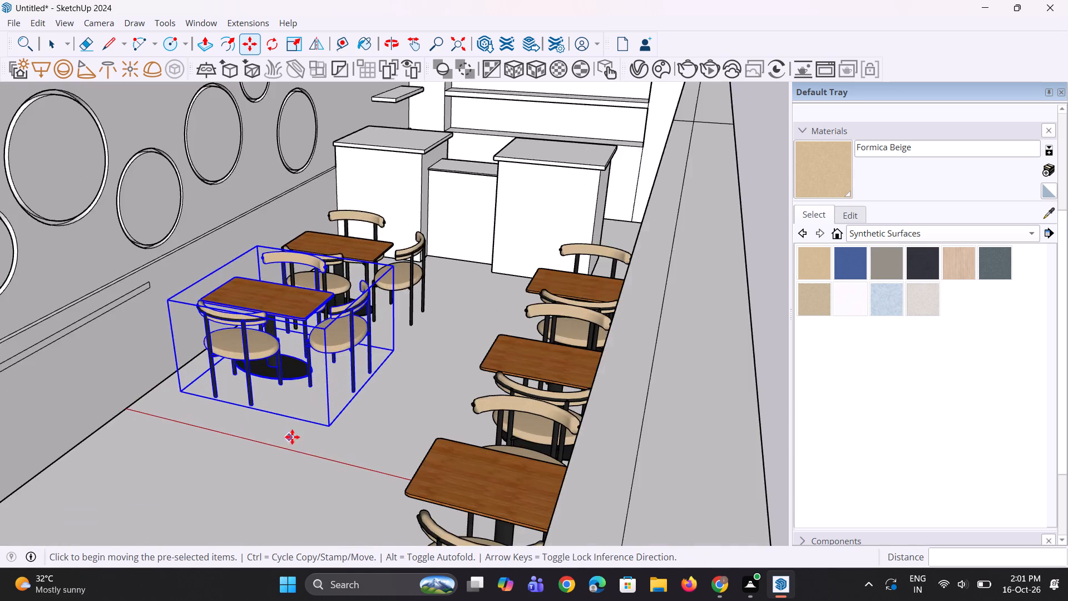
scroll(292, 437, "up", 5)
left_click(326, 428)
left_click(325, 439)
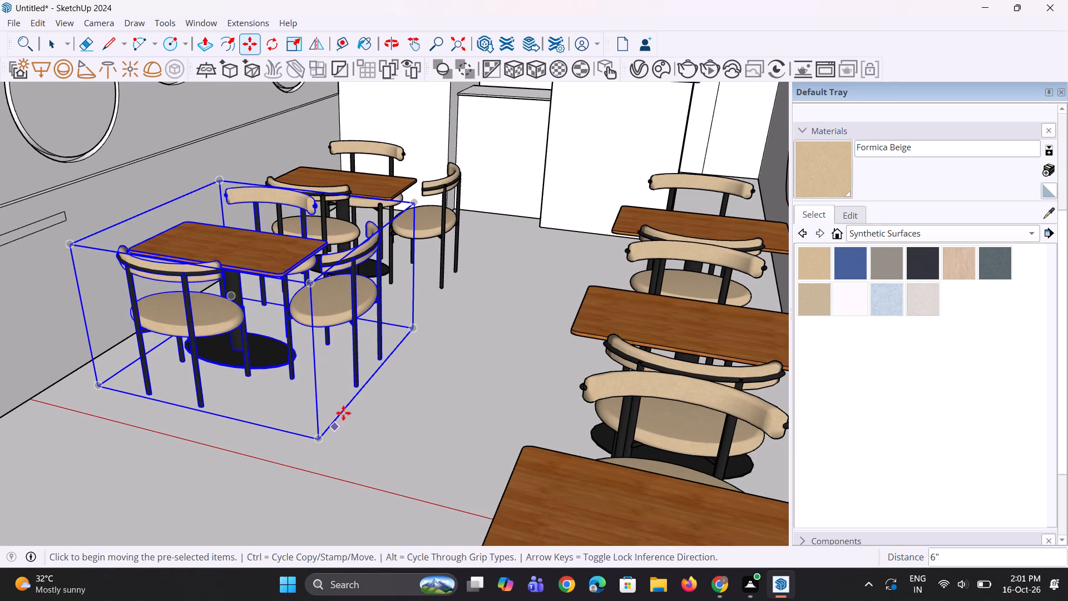
Shift the copied dining set about 3" farther away from the counters, and deselect it.
middle_click_drag(343, 413, 352, 497)
scroll(345, 436, "down", 6)
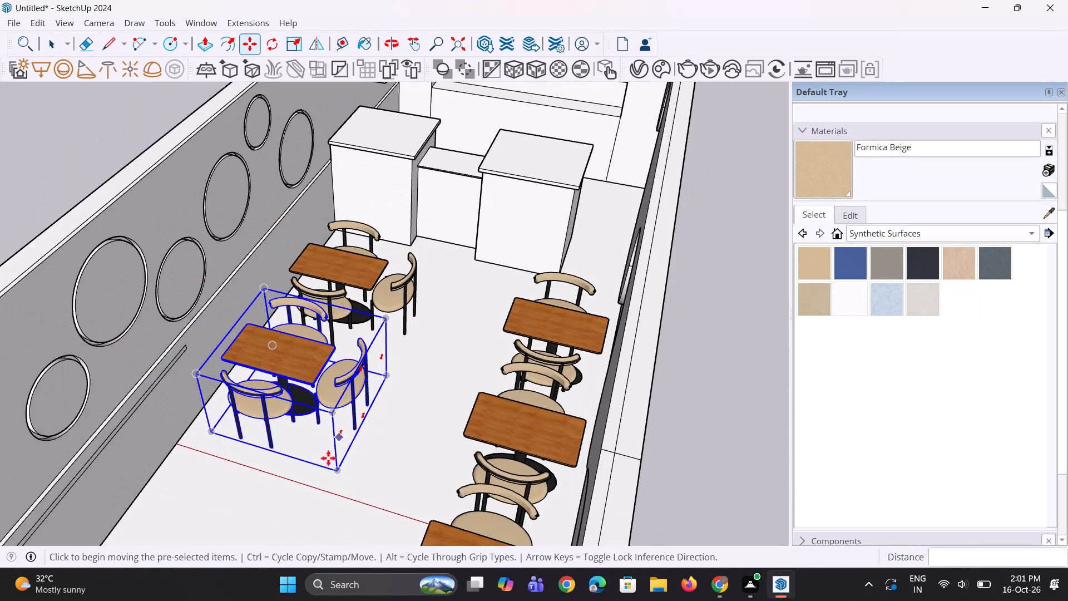
scroll(318, 476, "up", 8)
left_click(362, 464)
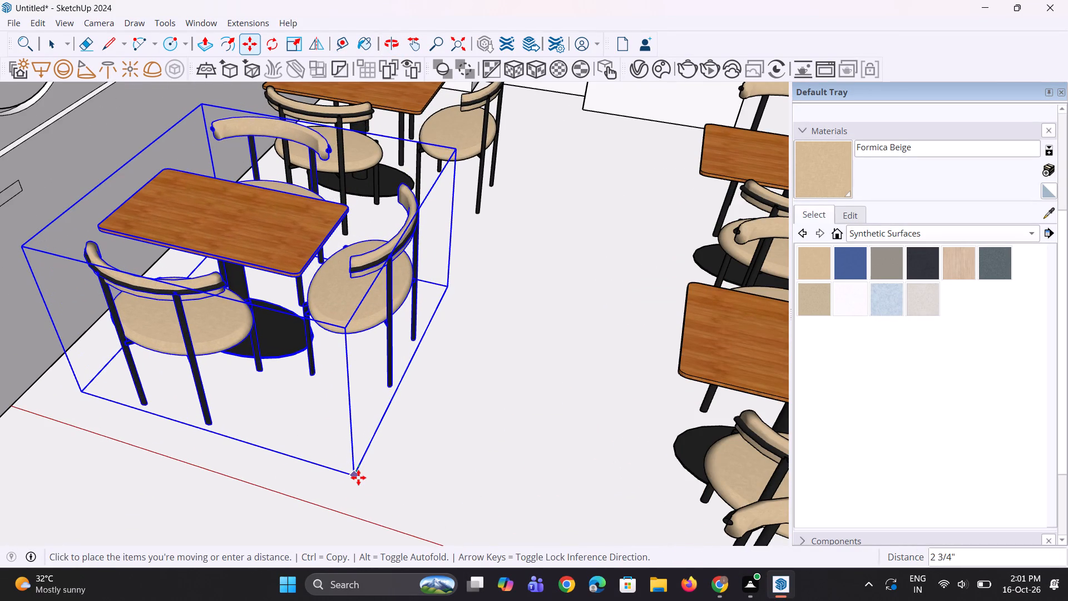
left_click(356, 479)
scroll(357, 472, "down", 6)
scroll(359, 462, "up", 1)
middle_click_drag(359, 462, 367, 440)
scroll(367, 428, "down", 11)
key("space")
key("space")
left_click(549, 440)
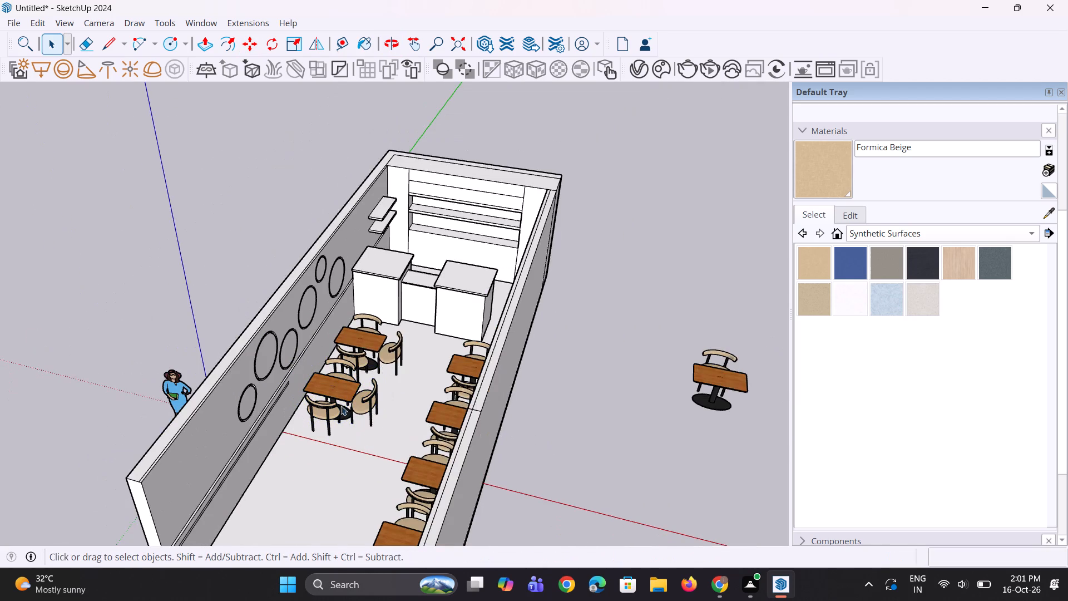
Examine the placement of the two dining sets along the circle wall against the table row opposite.
scroll(341, 406, "up", 10)
scroll(339, 396, "down", 6)
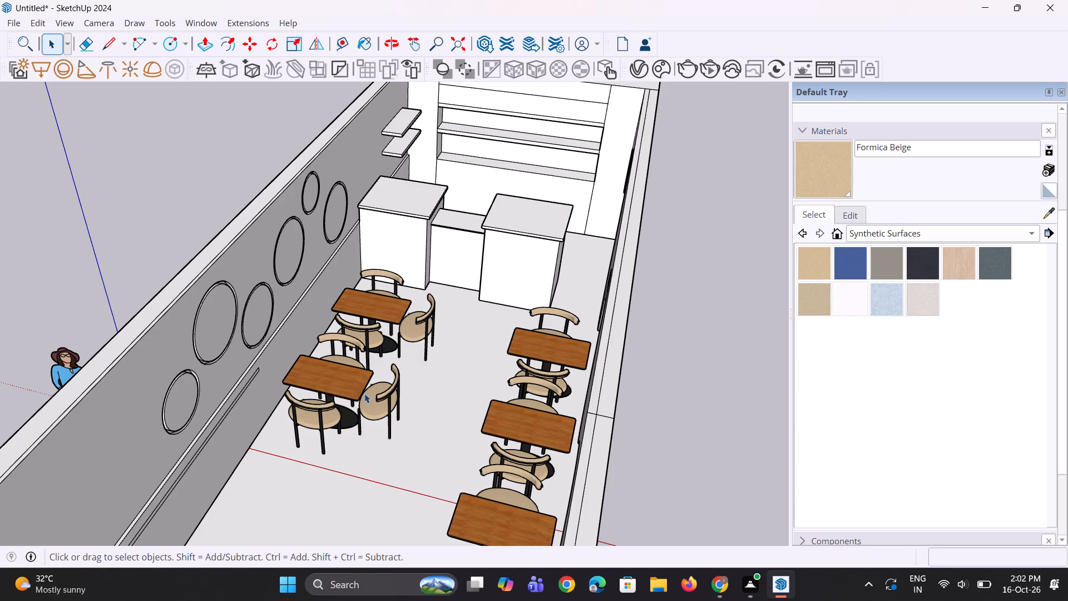
scroll(380, 382, "down", 3)
middle_click_drag(370, 402, 379, 361)
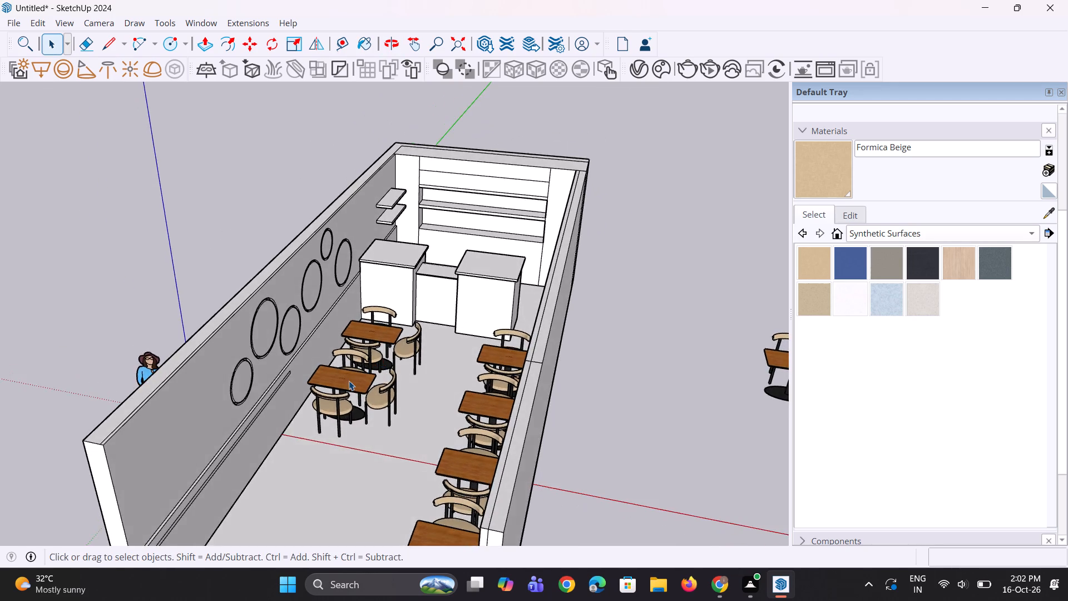
scroll(347, 388, "up", 7)
scroll(343, 398, "down", 5)
middle_click_drag(348, 394, 370, 401)
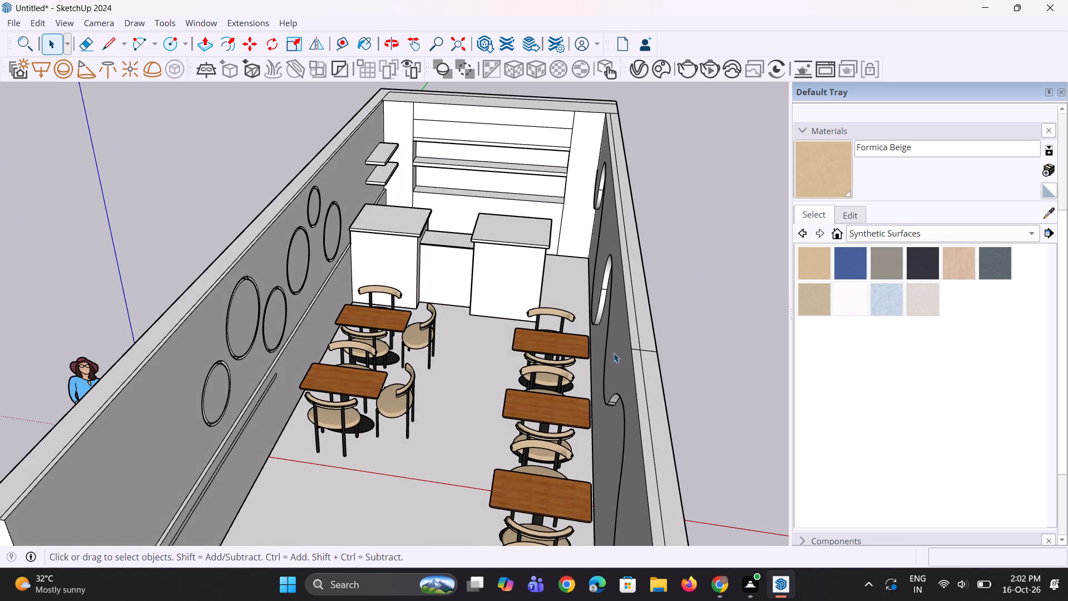
left_click(726, 344)
scroll(373, 313, "down", 4)
middle_click_drag(407, 446, 349, 431)
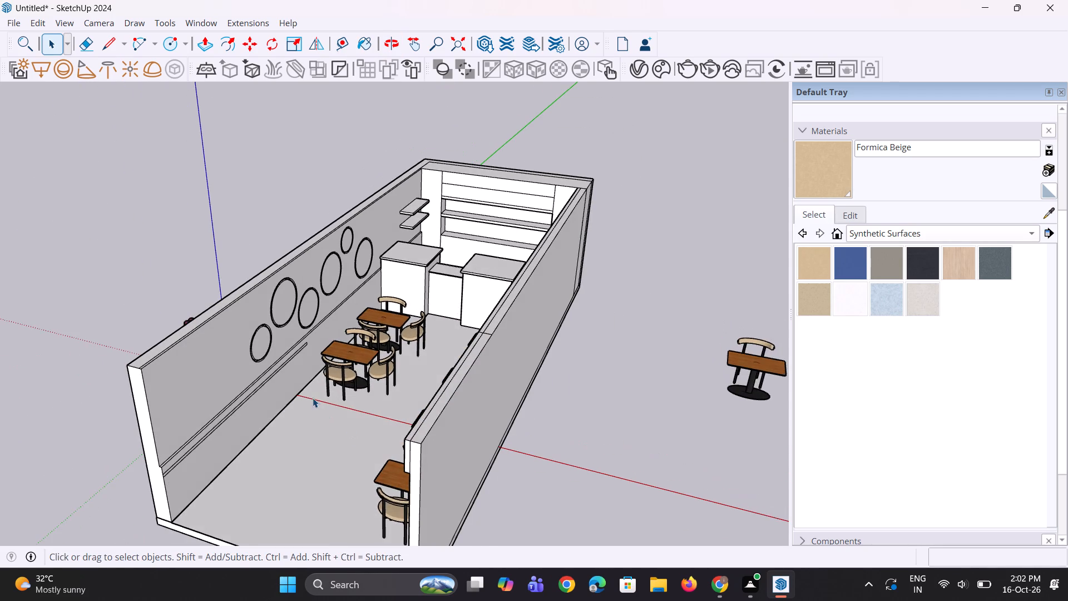
scroll(293, 353, "up", 5)
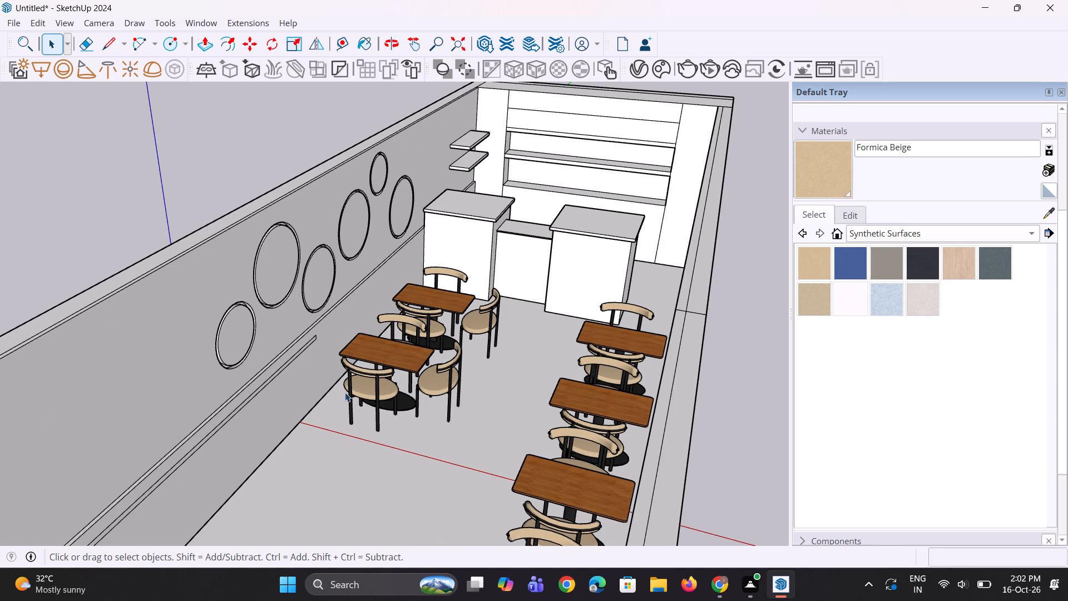
scroll(457, 422, "down", 2)
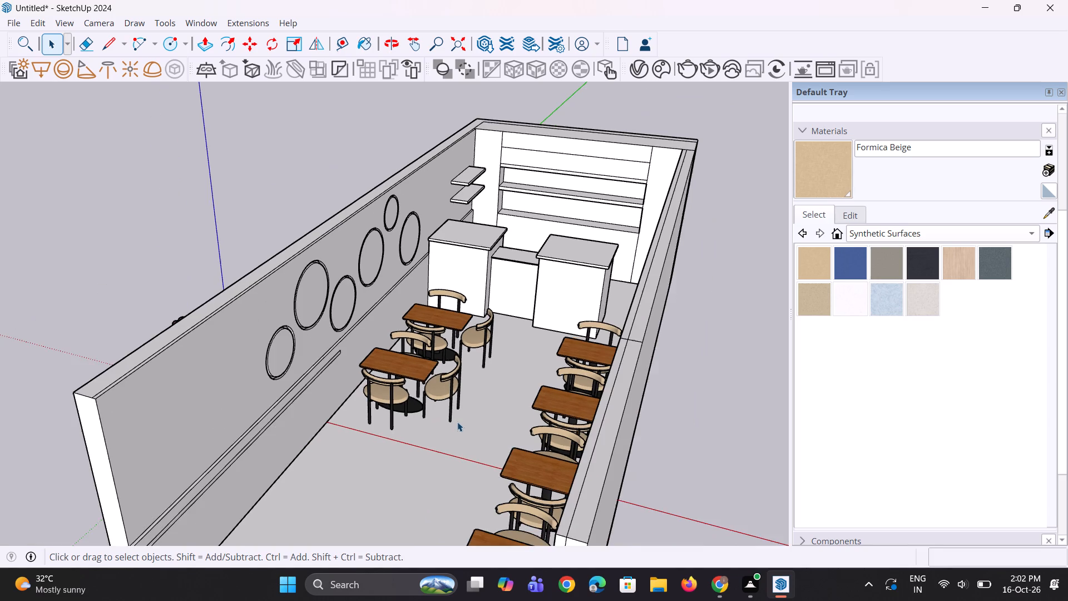
Shorten the narrow strip outlined on the lower circle wall by moving its short end edge about 1' 10" away from the dining sets.
middle_click_drag(457, 422, 370, 423)
scroll(457, 422, "down", 1)
scroll(318, 315, "up", 8)
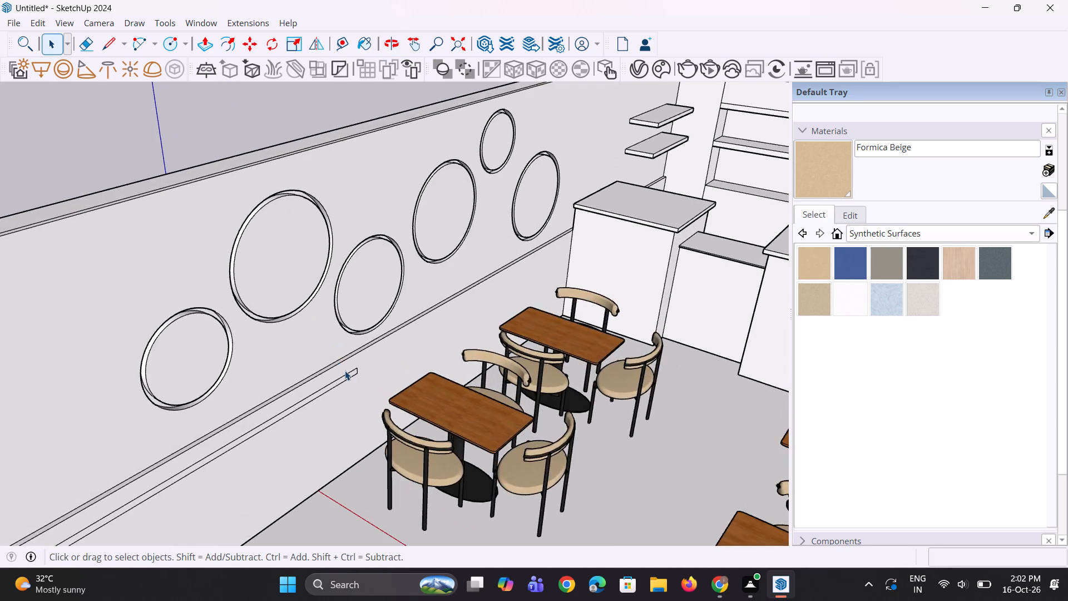
scroll(345, 371, "up", 10)
left_click(375, 367)
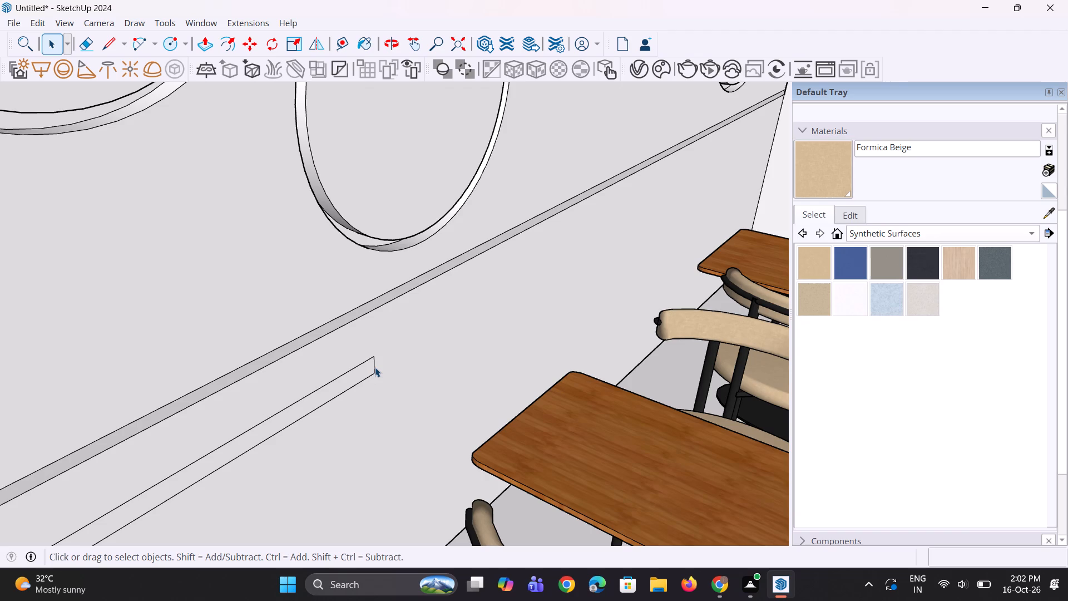
scroll(375, 378, "up", 1)
key("m")
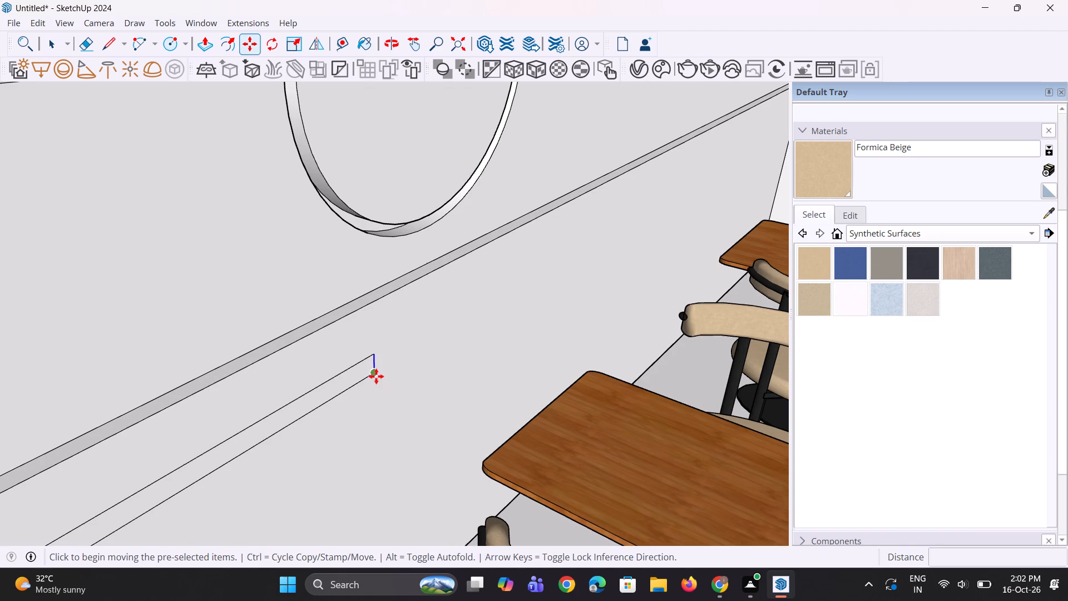
left_click(376, 376)
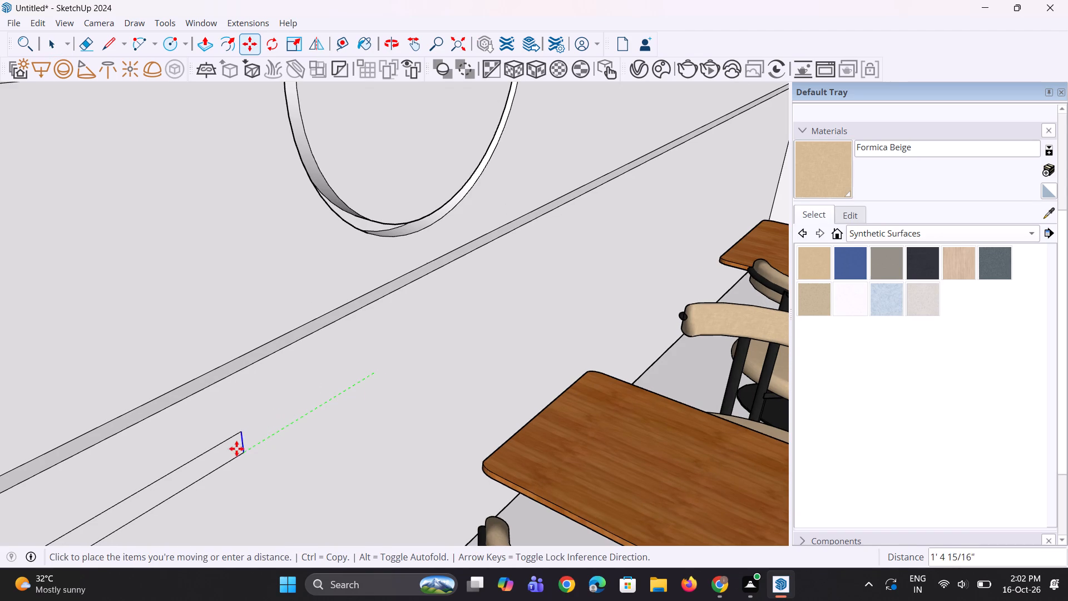
left_click(197, 484)
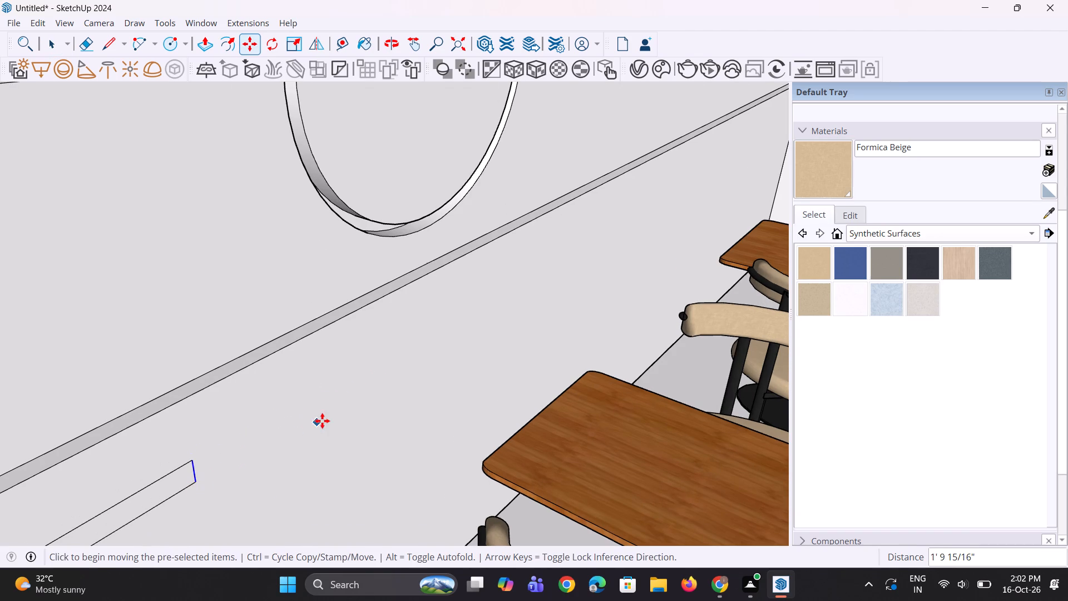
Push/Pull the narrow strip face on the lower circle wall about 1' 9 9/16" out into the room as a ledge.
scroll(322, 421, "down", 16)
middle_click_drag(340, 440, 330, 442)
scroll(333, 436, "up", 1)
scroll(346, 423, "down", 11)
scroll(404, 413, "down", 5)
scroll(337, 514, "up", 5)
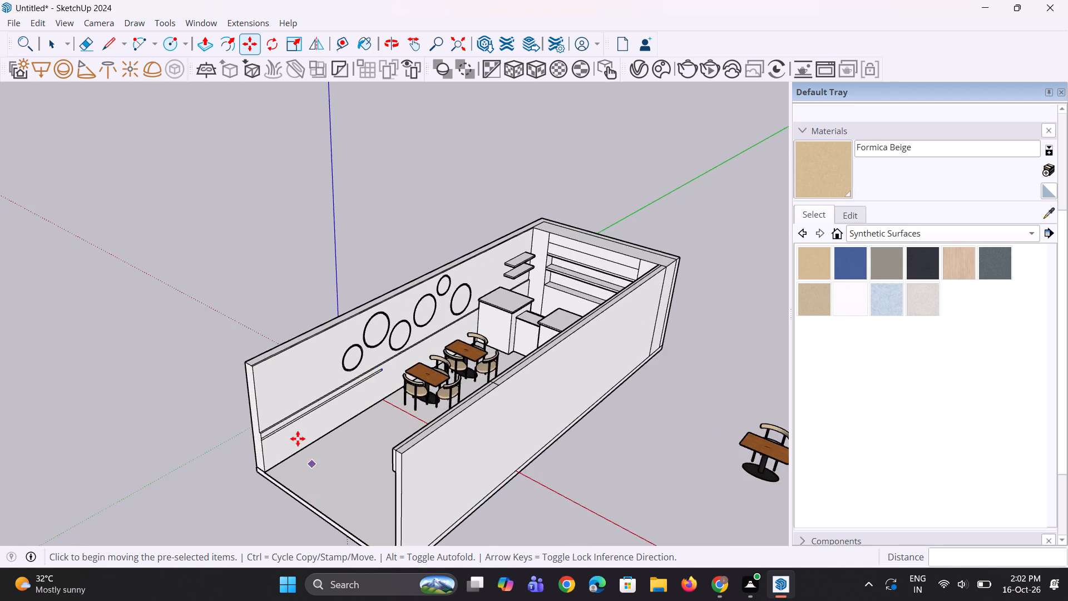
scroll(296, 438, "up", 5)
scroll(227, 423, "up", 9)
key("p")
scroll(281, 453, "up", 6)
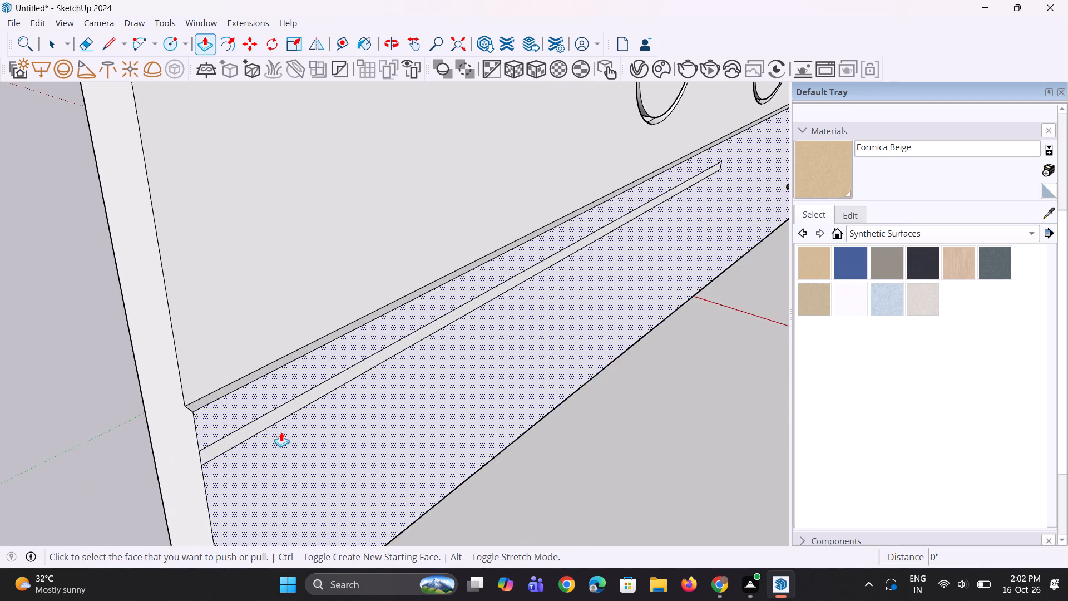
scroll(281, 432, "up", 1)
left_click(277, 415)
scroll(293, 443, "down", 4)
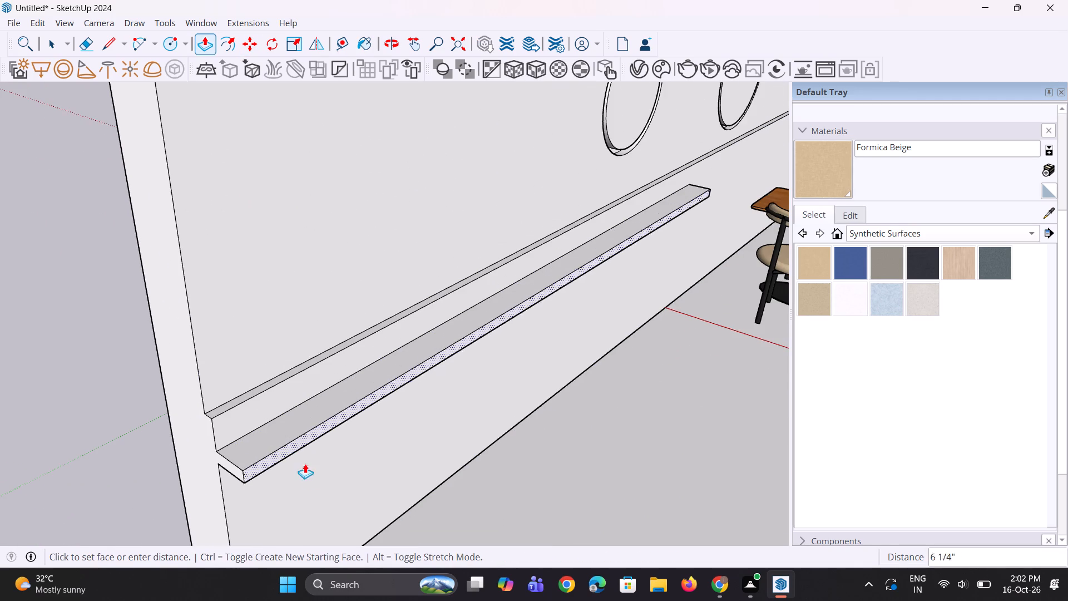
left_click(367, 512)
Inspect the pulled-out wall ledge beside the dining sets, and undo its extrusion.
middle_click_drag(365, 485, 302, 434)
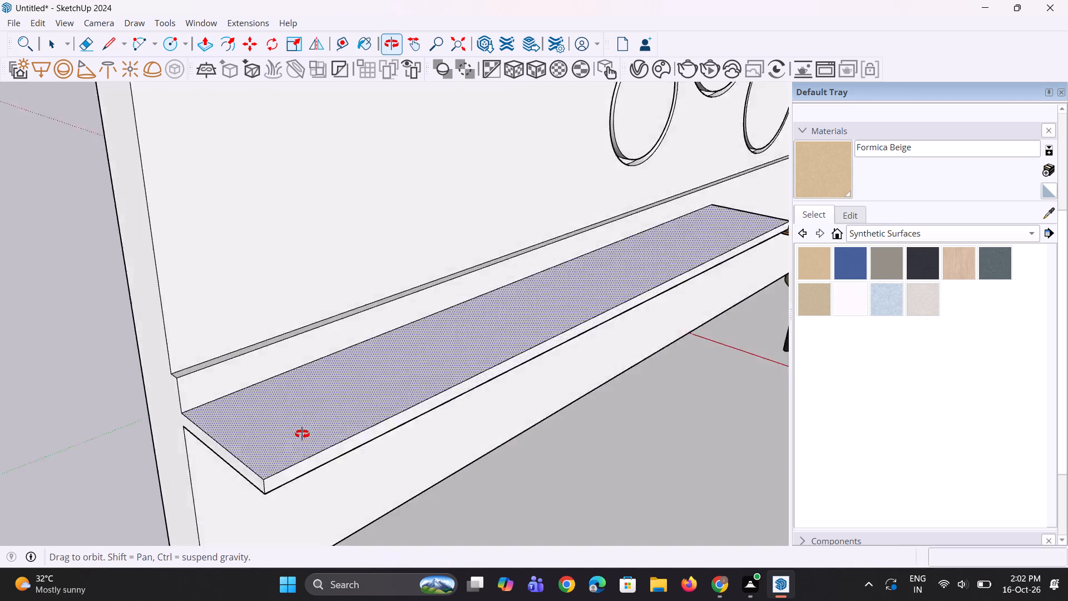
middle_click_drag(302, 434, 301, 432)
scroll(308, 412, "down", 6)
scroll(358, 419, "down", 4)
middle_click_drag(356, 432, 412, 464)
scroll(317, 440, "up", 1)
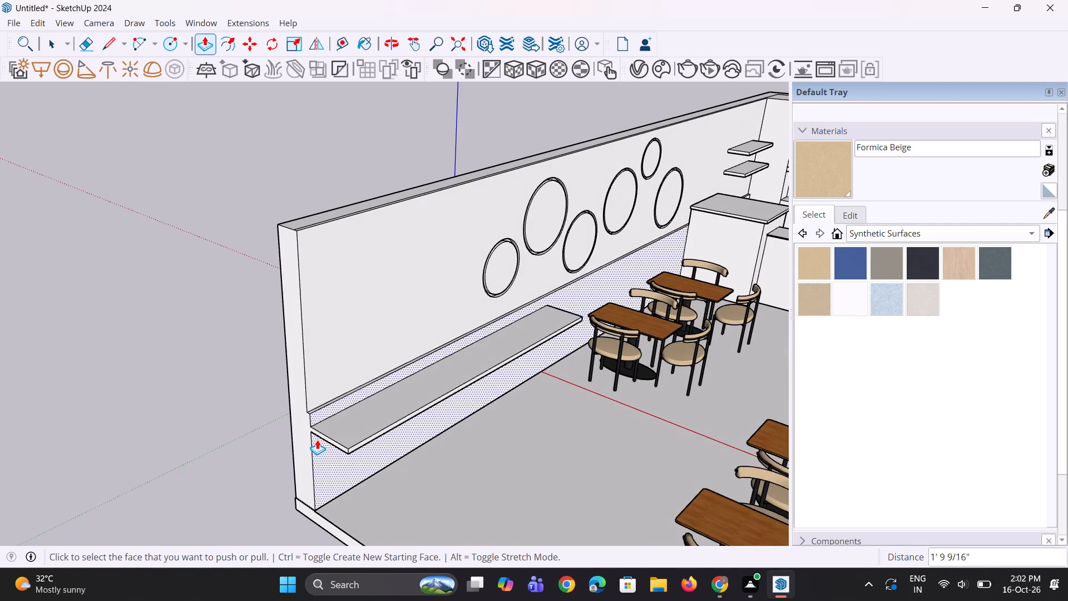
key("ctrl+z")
Push/Pull the narrow strip face on the circle wall about 2' out into the room as a new-face ledge.
scroll(329, 421, "up", 2)
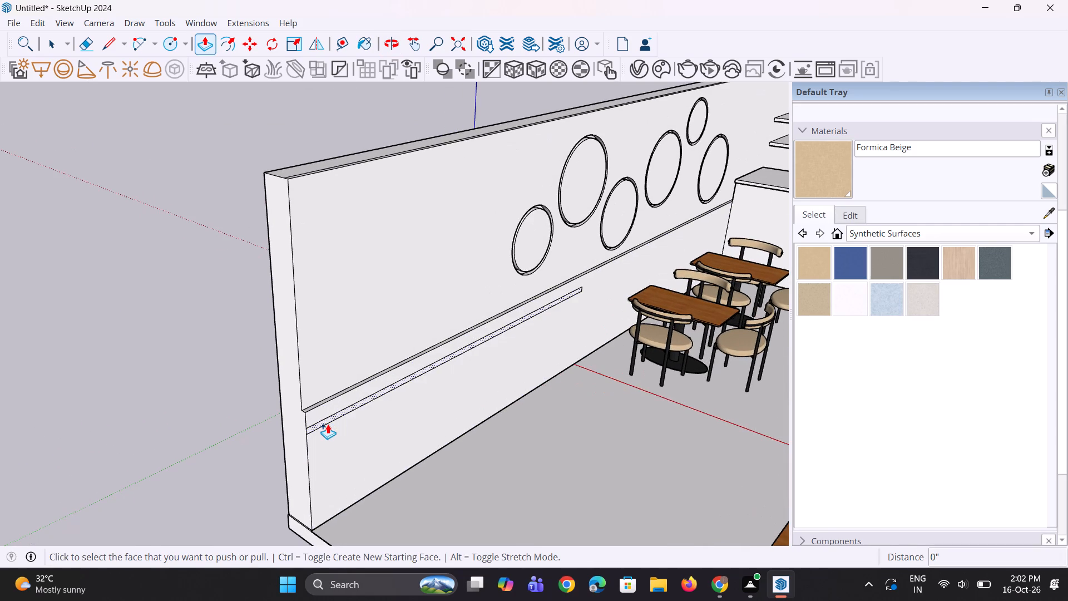
left_click(328, 424)
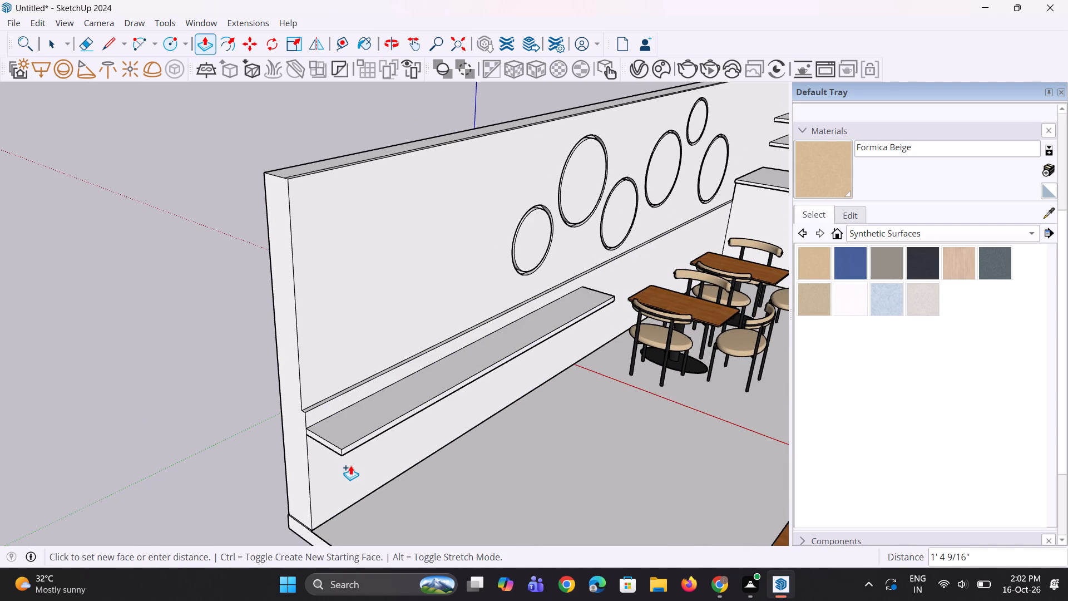
left_click(359, 488)
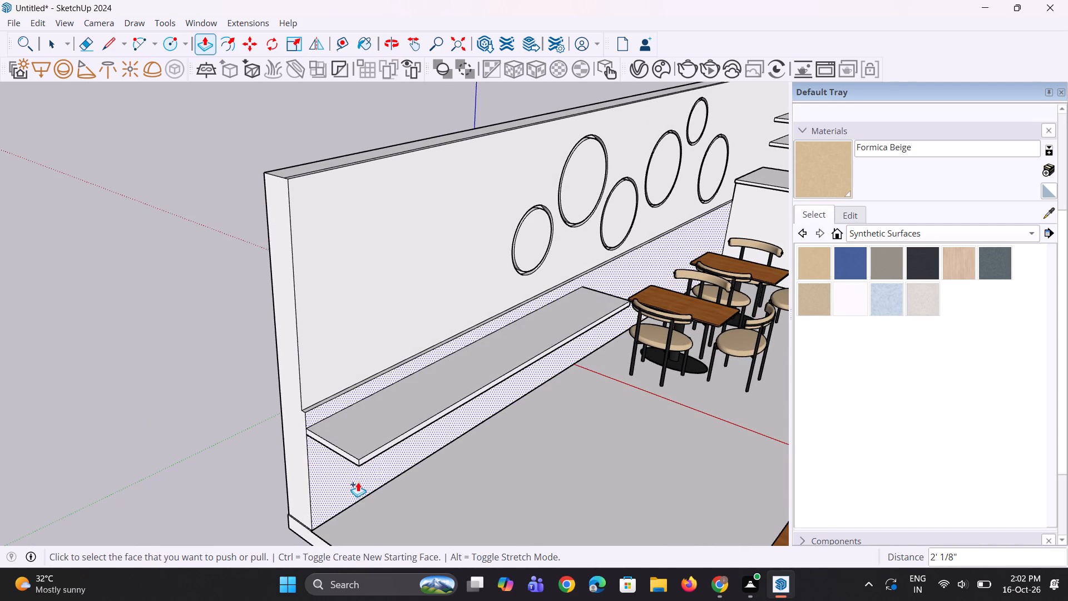
Push/Pull the wall ledge's end face nearest the dining sets back about 5' to shorten the ledge.
scroll(381, 466, "up", 1)
middle_click_drag(383, 460, 384, 439)
scroll(384, 439, "down", 2)
scroll(384, 439, "up", 2)
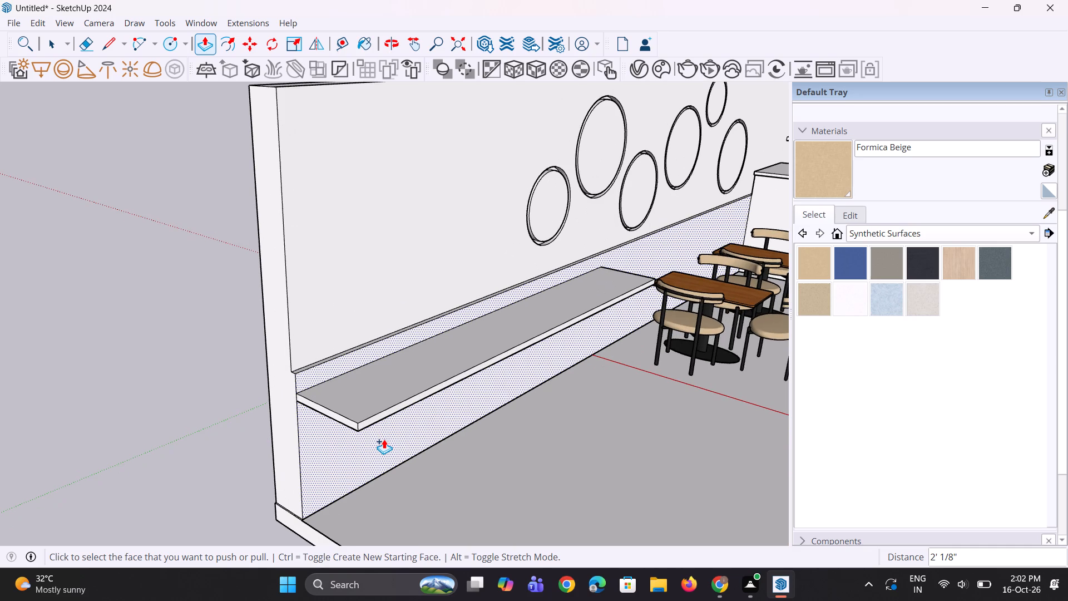
middle_click_drag(390, 424, 390, 417)
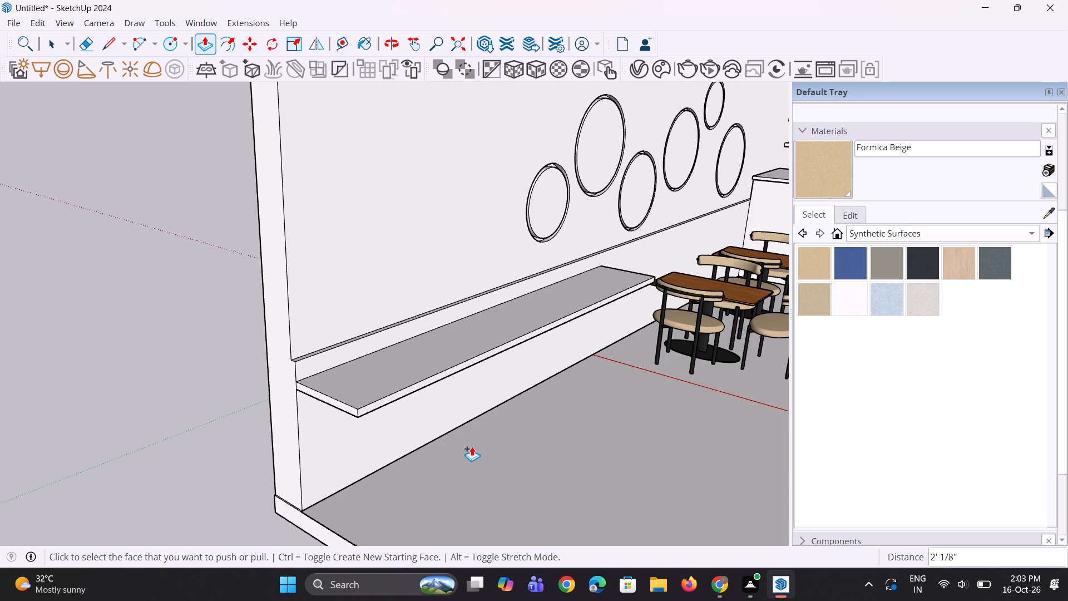
scroll(417, 400, "down", 5)
middle_click_drag(433, 420, 492, 454)
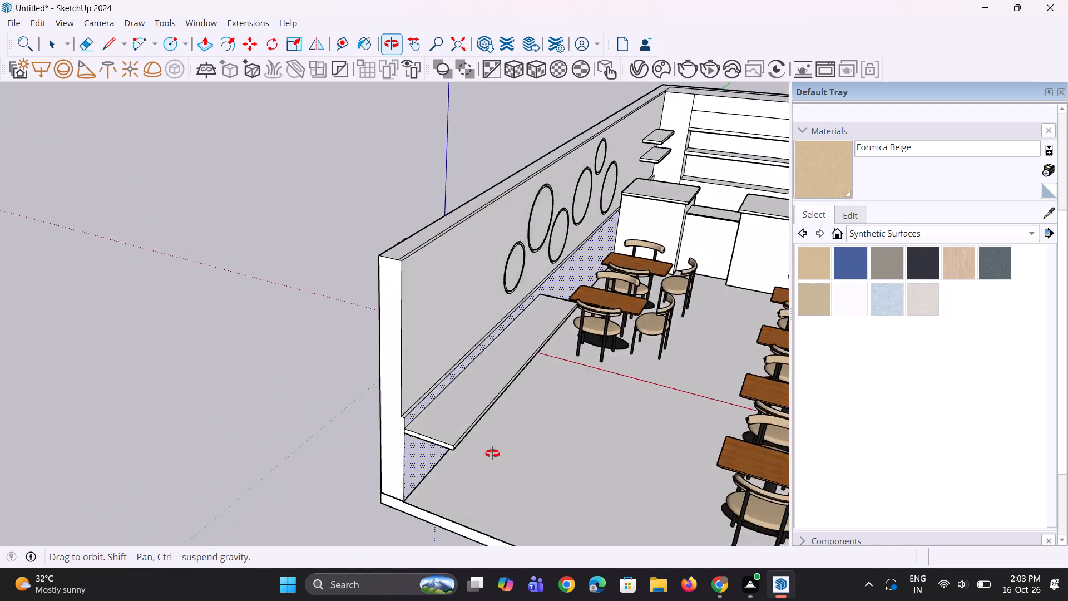
middle_click_drag(492, 454, 26, 445)
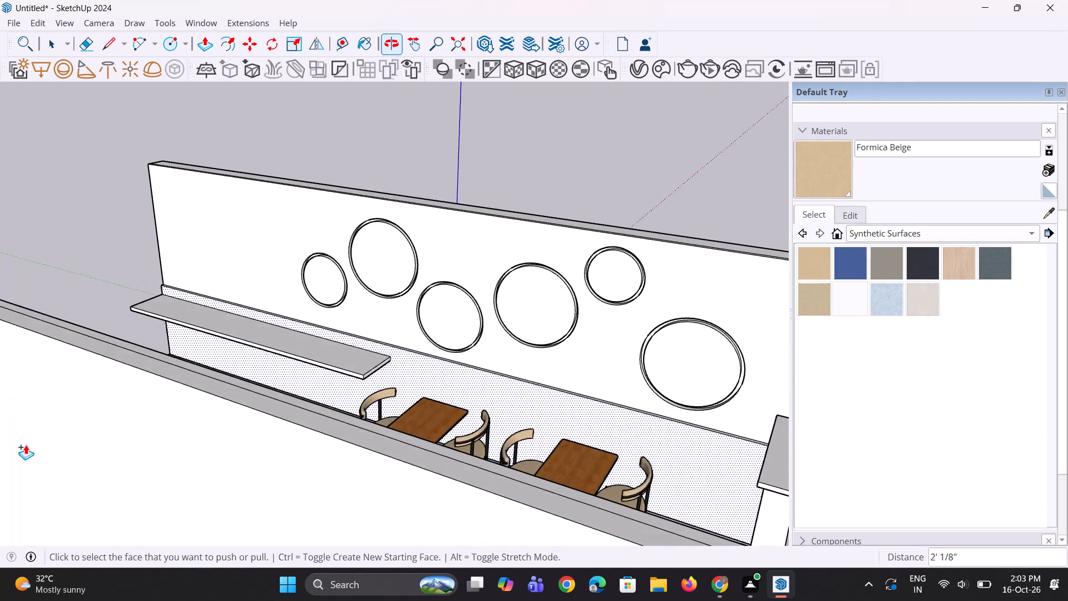
scroll(234, 356, "up", 7)
left_click(419, 373)
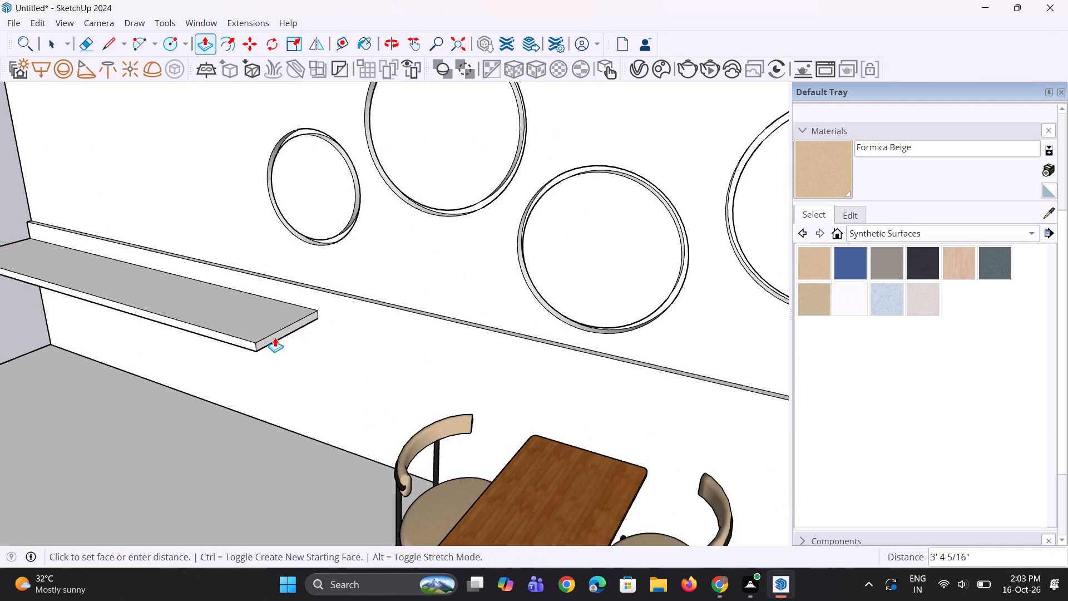
left_click(220, 313)
scroll(367, 360, "down", 3)
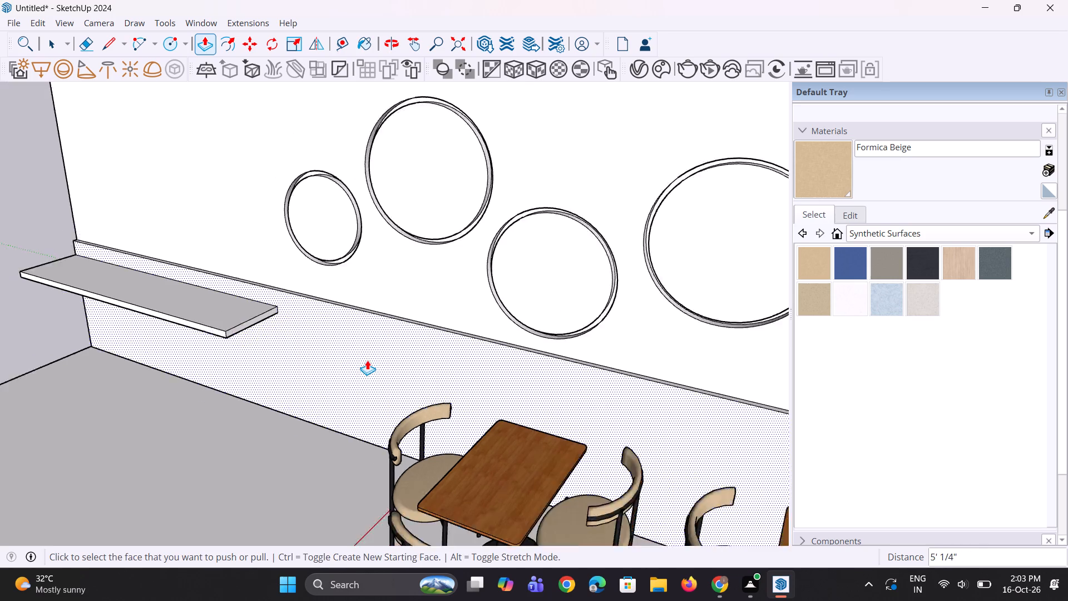
Copy the dining set nearest the ledge just over 5' along the circle wall, placing the copy beside the ledge's end.
scroll(367, 360, "down", 2)
scroll(360, 397, "up", 1)
middle_click_drag(375, 430, 458, 480)
key("space")
key("space")
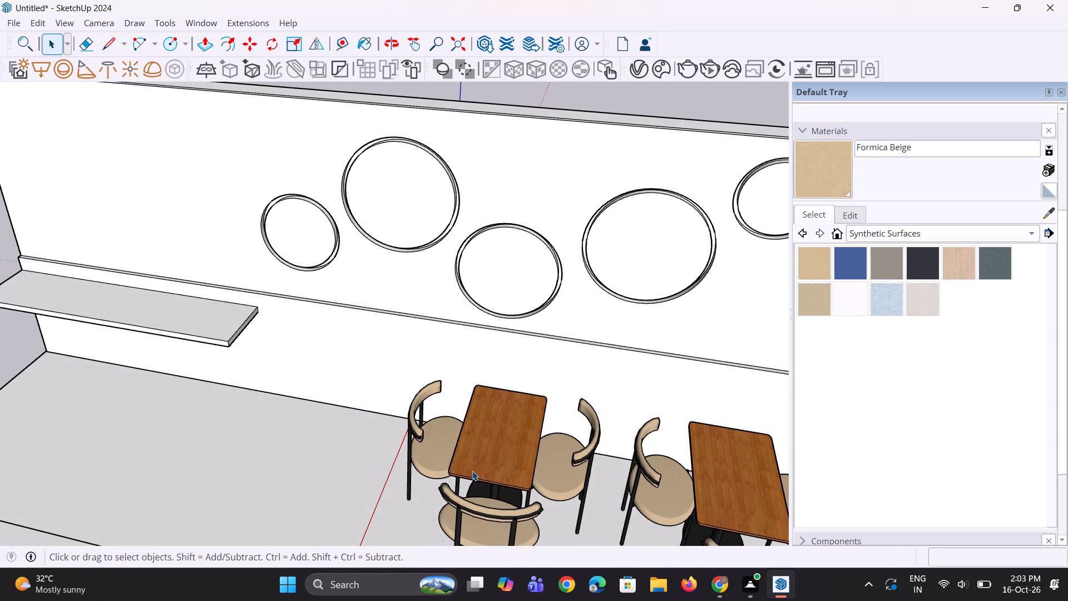
left_click(472, 471)
scroll(479, 461, "down", 5)
middle_click_drag(427, 499, 493, 538)
scroll(438, 510, "up", 1)
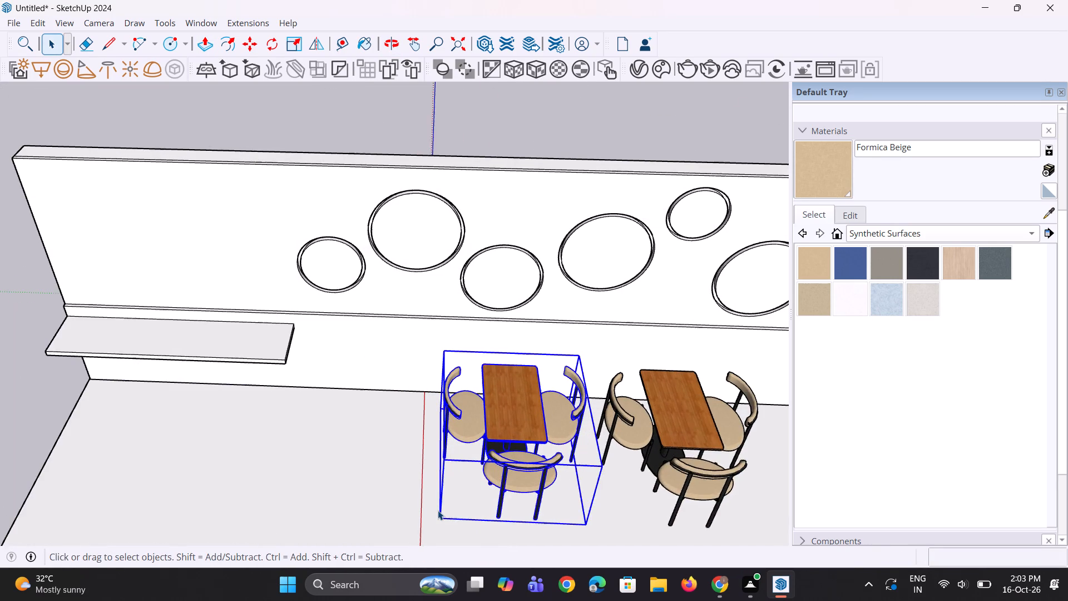
scroll(438, 510, "up", 2)
key("m")
left_click(440, 516)
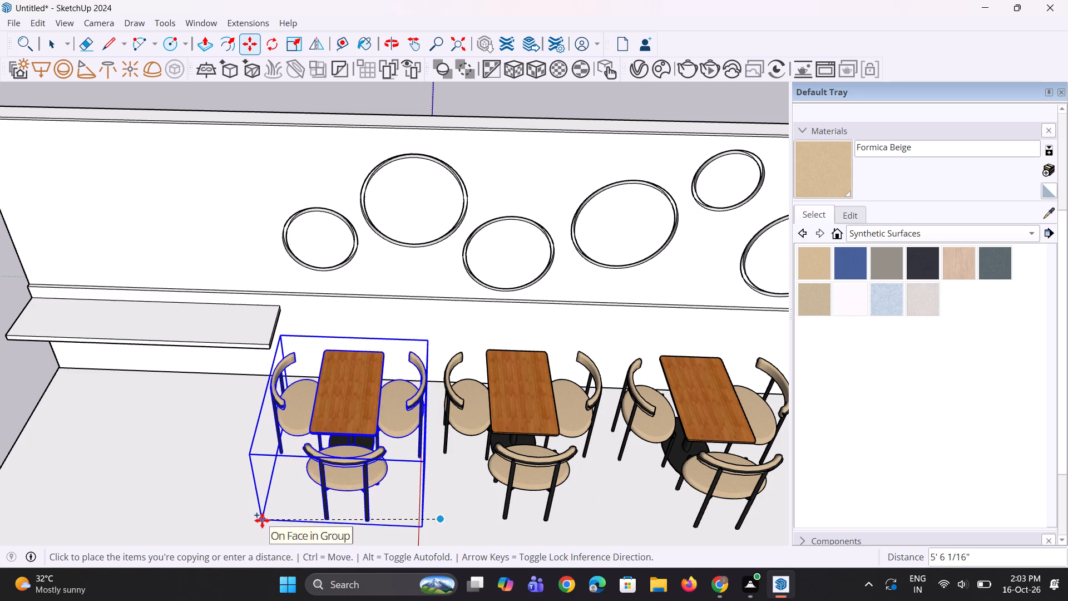
left_click(271, 519)
Examine the row of dining sets, the wall ledge and the remaining floor space from several sides of the interior.
scroll(347, 472, "down", 5)
middle_click_drag(374, 493, 571, 525)
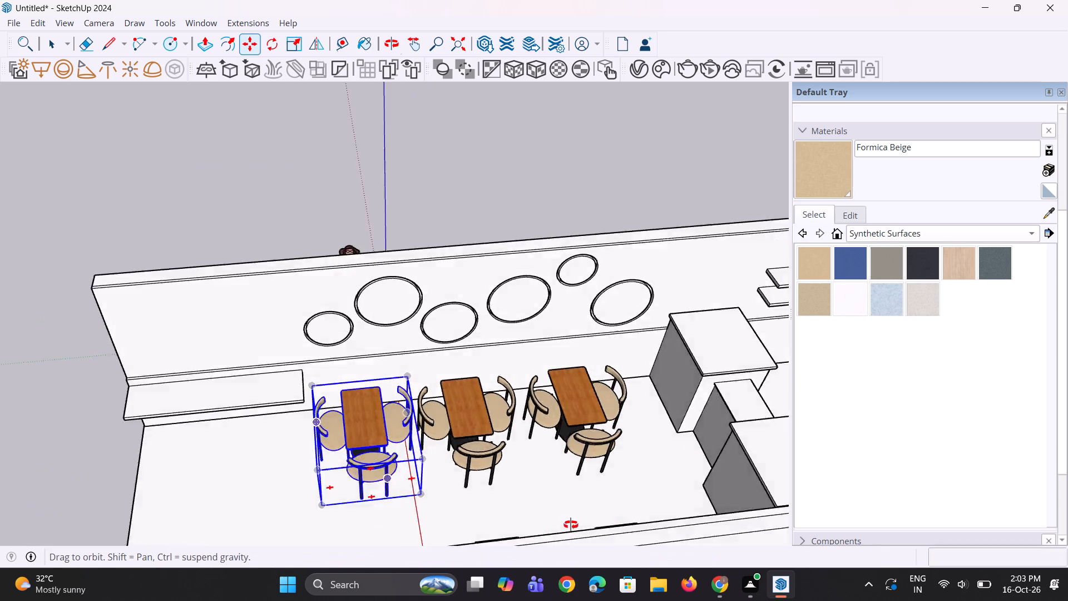
middle_click_drag(571, 525, 817, 499)
scroll(531, 461, "up", 6)
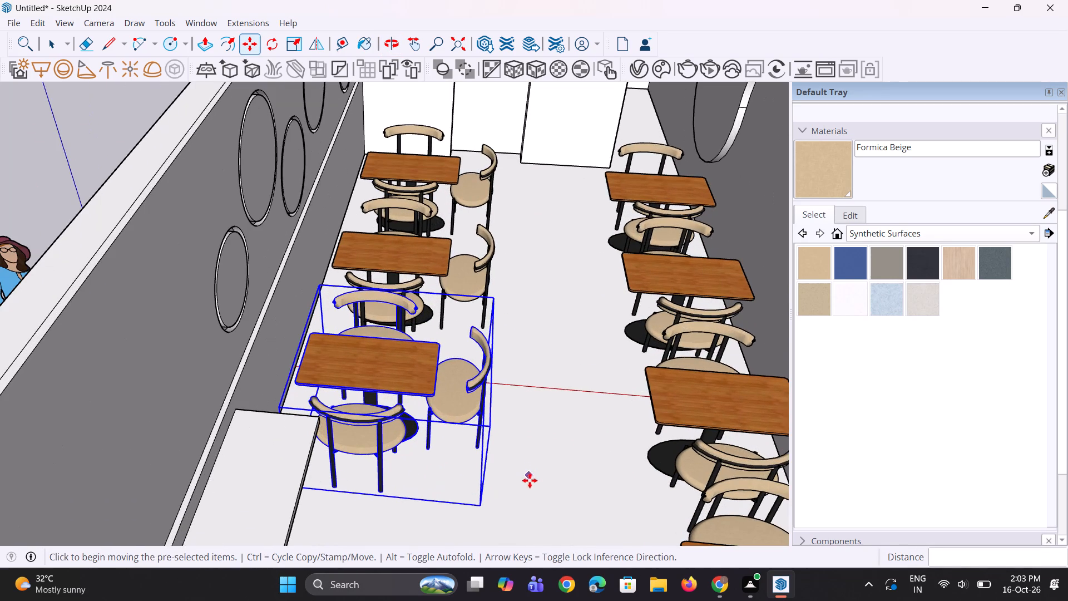
scroll(537, 485, "down", 4)
middle_click_drag(527, 495, 446, 465)
scroll(446, 465, "up", 1)
scroll(436, 458, "down", 6)
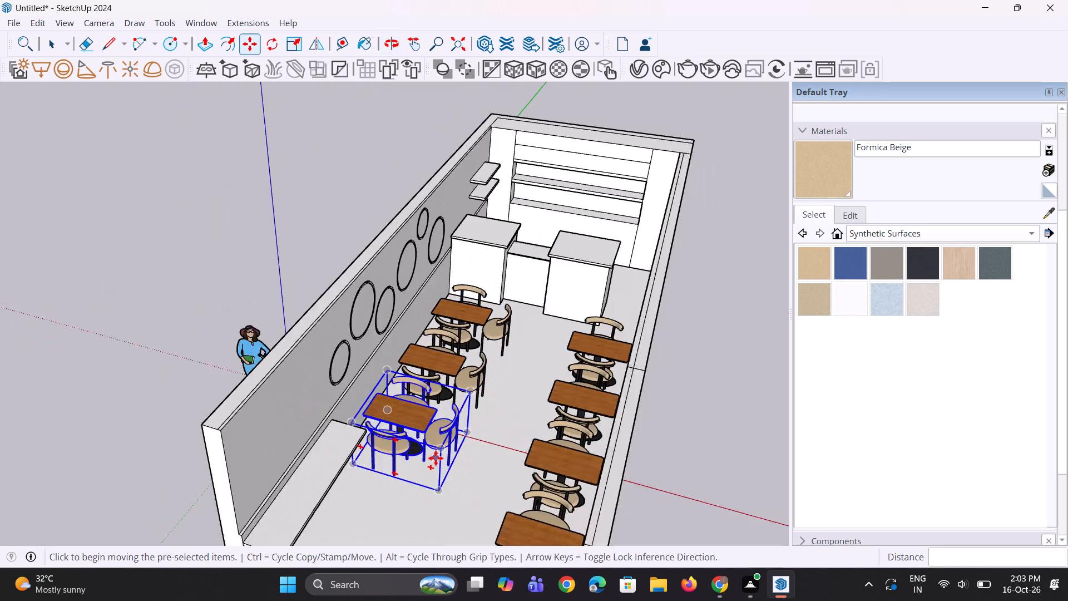
middle_click_drag(458, 476, 406, 472)
key("space")
key("space")
left_click(622, 508)
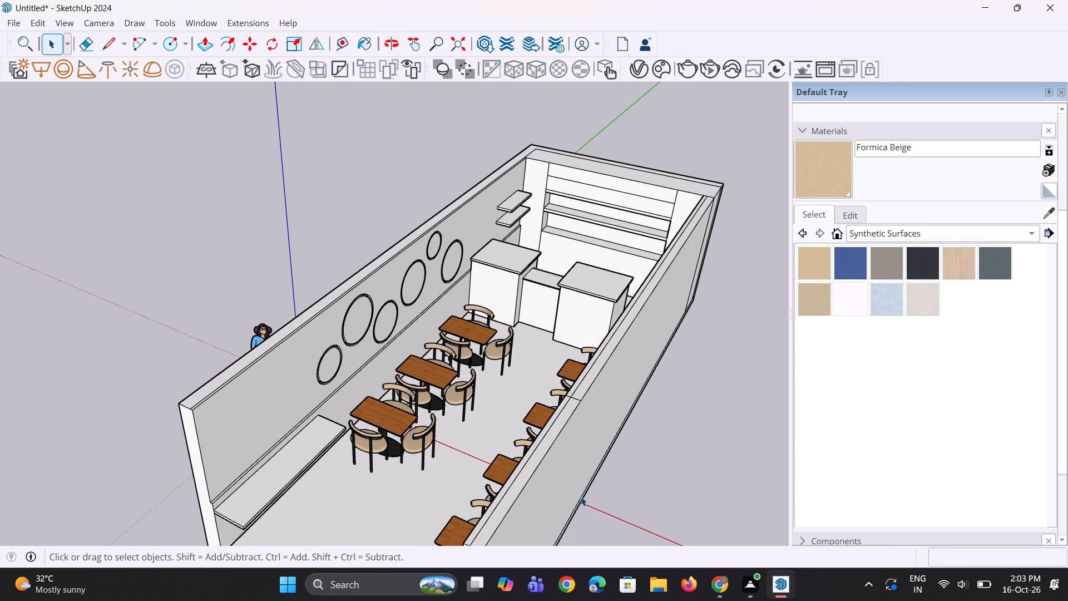
middle_click_drag(566, 486, 522, 492)
scroll(473, 428, "down", 5)
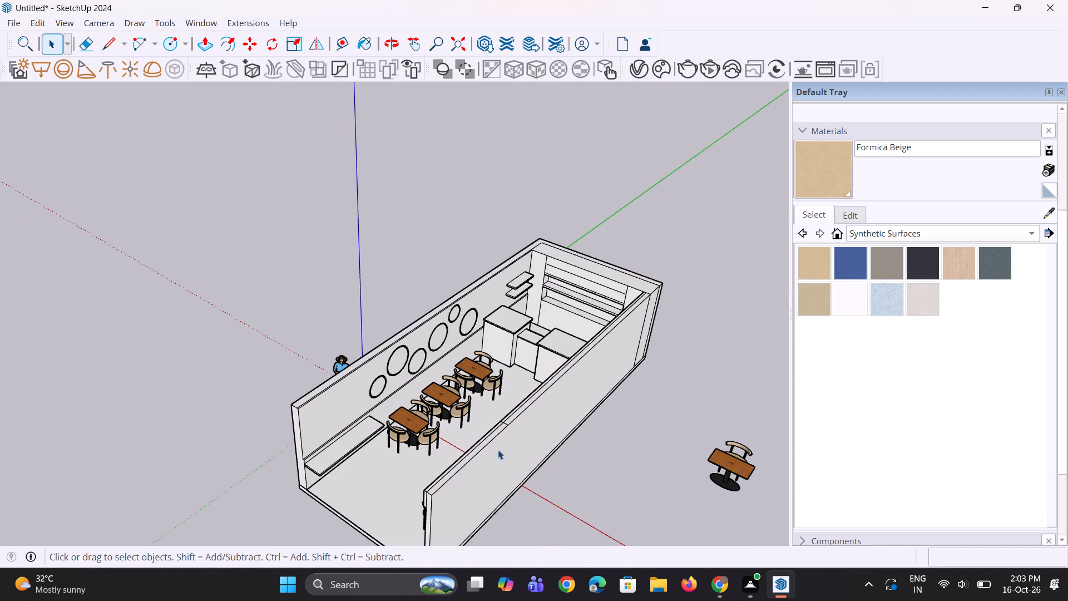
scroll(498, 450, "down", 2)
scroll(456, 464, "up", 3)
scroll(362, 440, "up", 6)
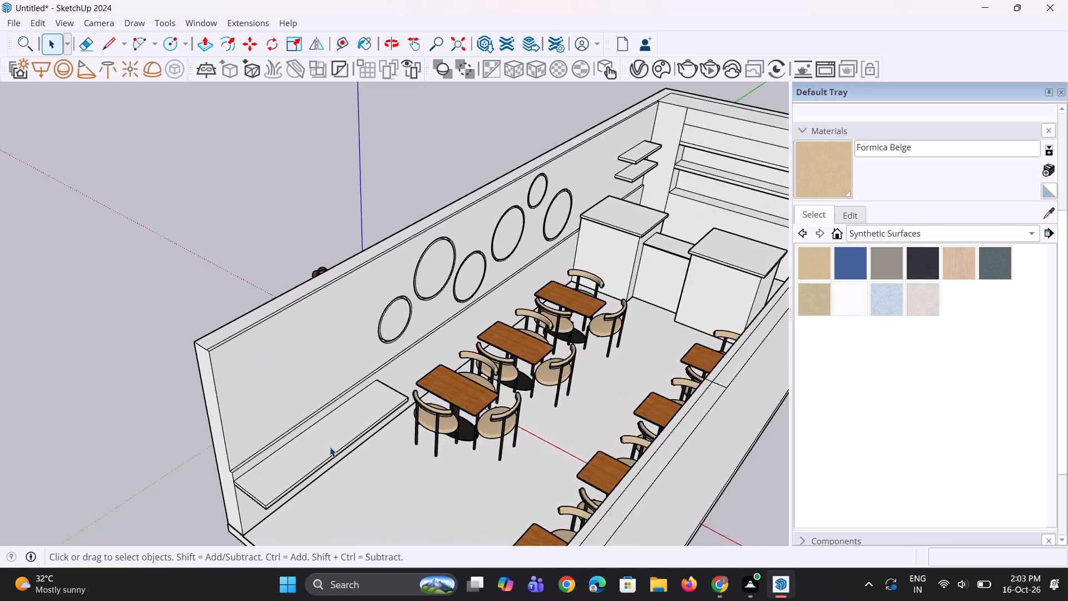
scroll(330, 447, "up", 3)
scroll(359, 474, "down", 5)
middle_click_drag(378, 467, 392, 453)
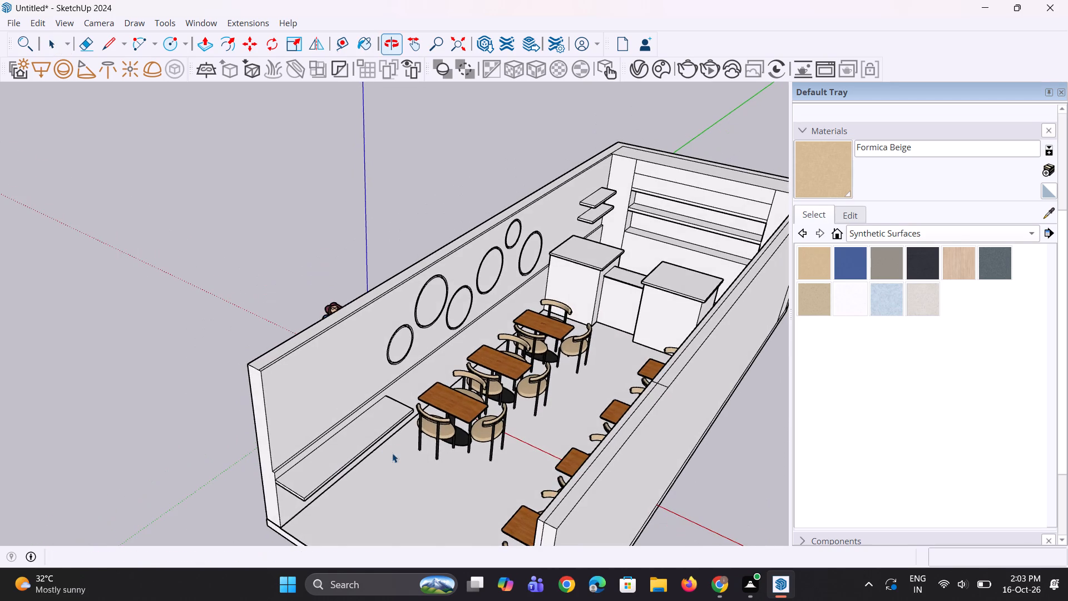
scroll(428, 420, "down", 5)
middle_click_drag(530, 440, 585, 398)
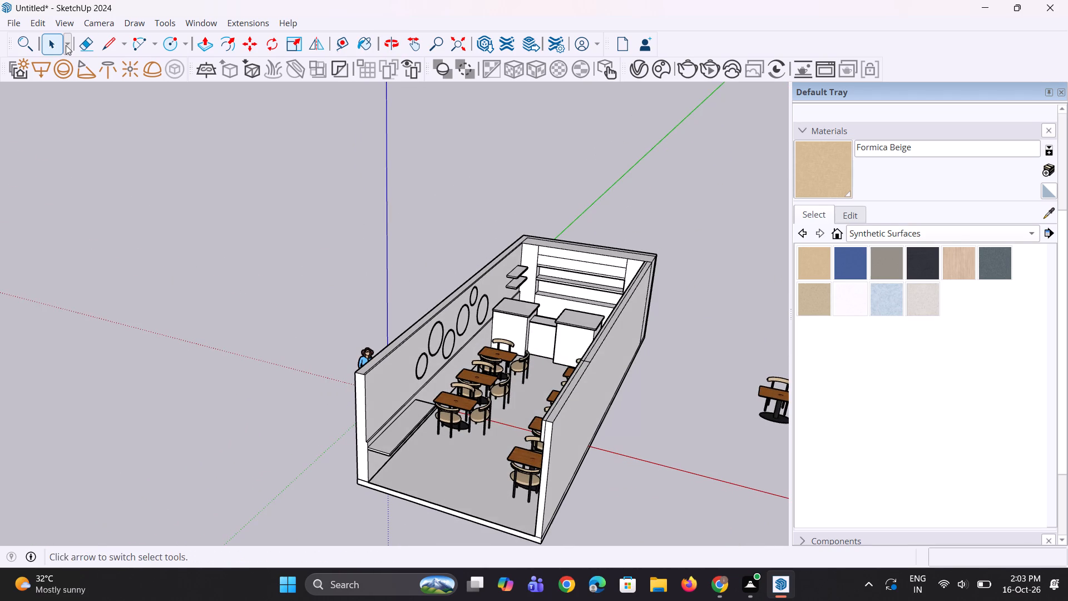
Import the bar stool model CHAIR+-+(60) (1) from Downloads and place it on the ground outside the long wall.
left_click(18, 26)
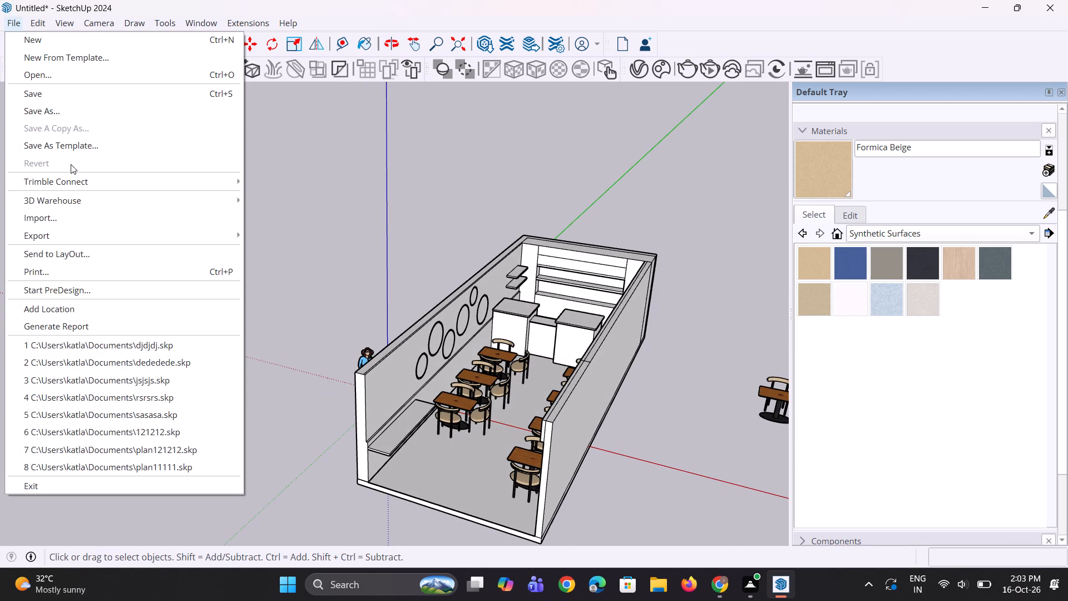
left_click(119, 224)
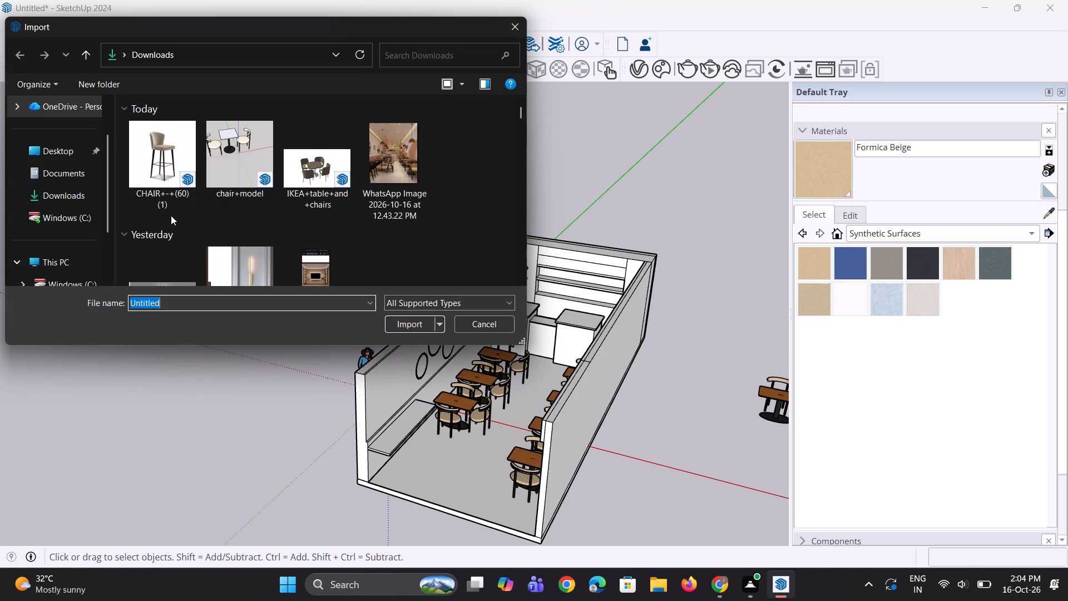
left_click(157, 137)
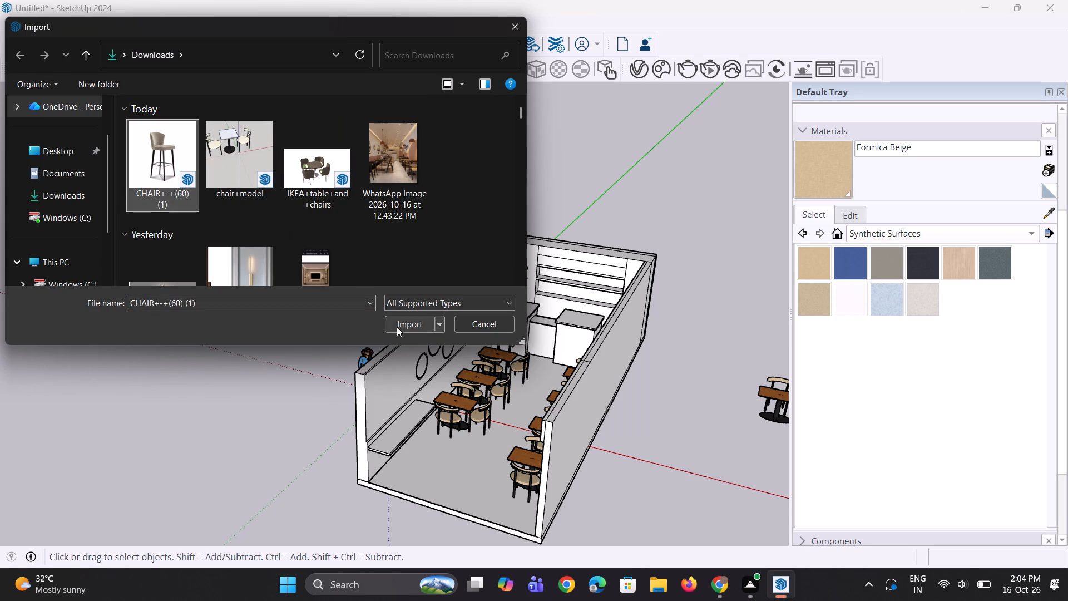
left_click(400, 327)
scroll(302, 359, "down", 4)
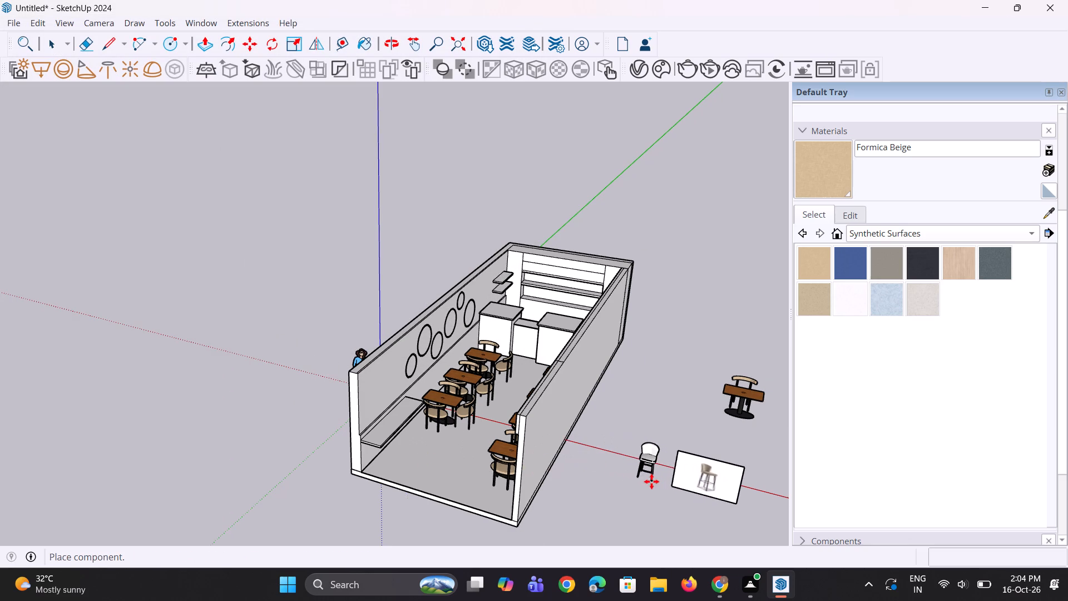
left_click(651, 481)
Explode the imported bar stool component and delete the picture board standing beside the stool.
middle_click_drag(673, 486, 643, 413)
right_click(705, 434)
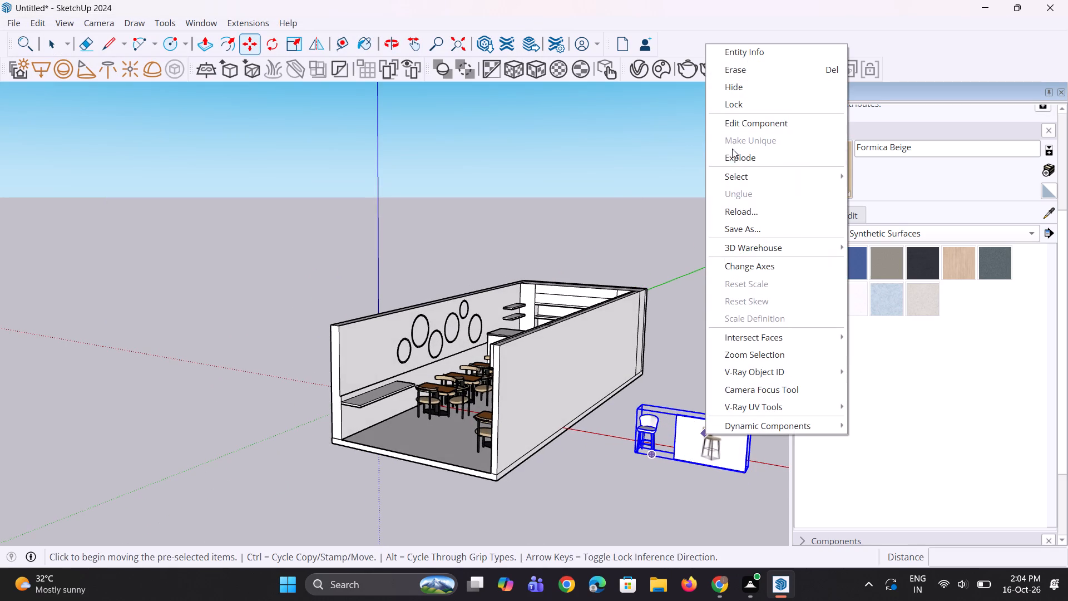
left_click(732, 156)
scroll(638, 429, "up", 3)
key("space")
key("space")
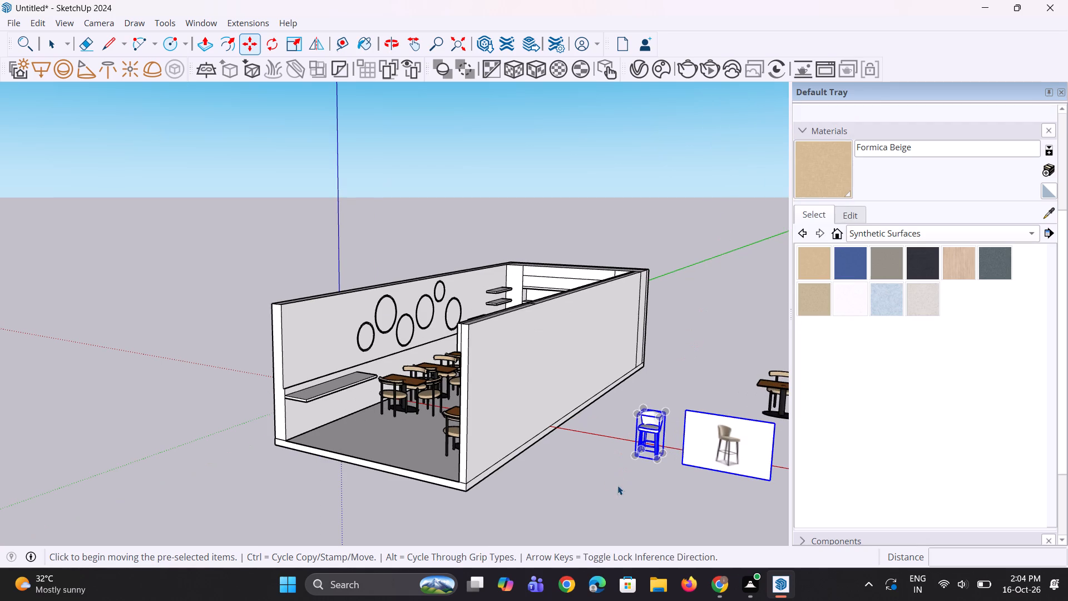
left_click(617, 485)
left_click(730, 459)
scroll(731, 445, "up", 2)
key("Delete")
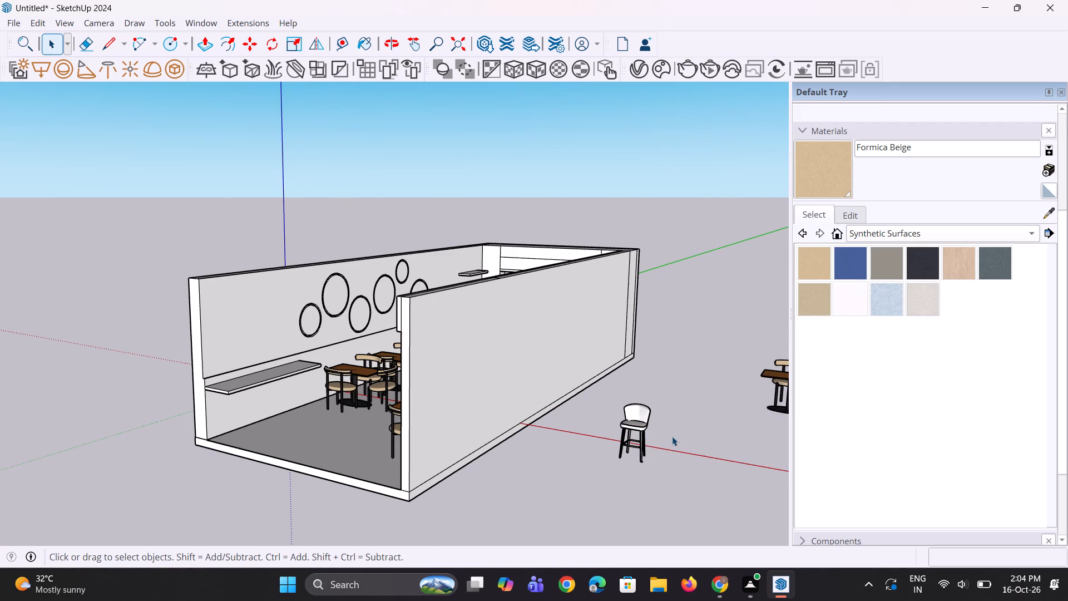
Open the bar stool group and paint its seat and backrest with Formica Beige.
scroll(666, 435, "up", 5)
scroll(607, 412, "up", 1)
left_click(607, 412)
right_click(607, 412)
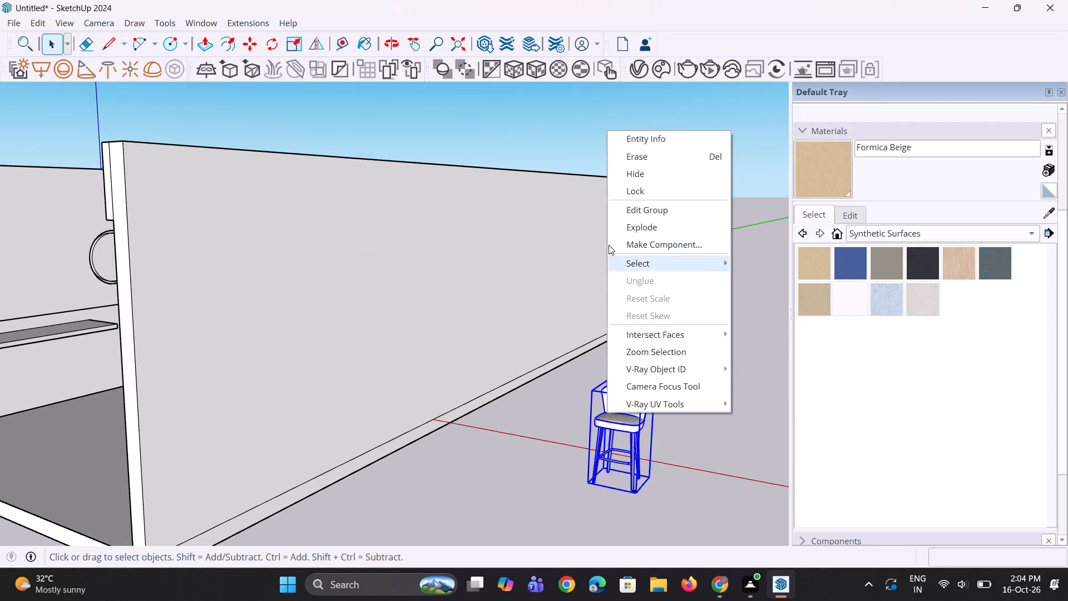
left_click(646, 207)
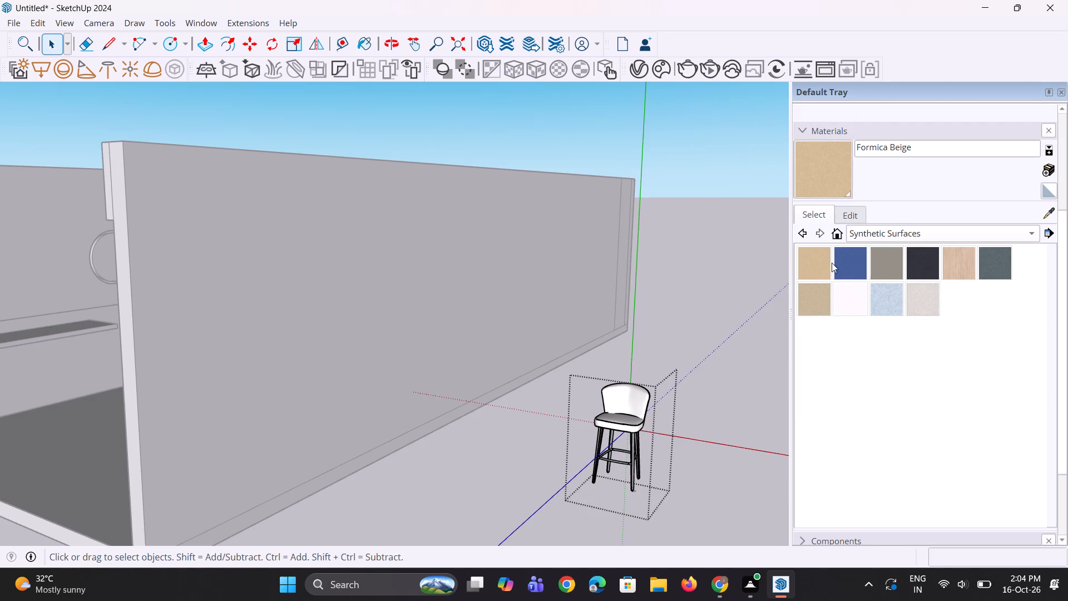
left_click(825, 269)
scroll(625, 398, "up", 2)
double_click(619, 424)
double_click(634, 397)
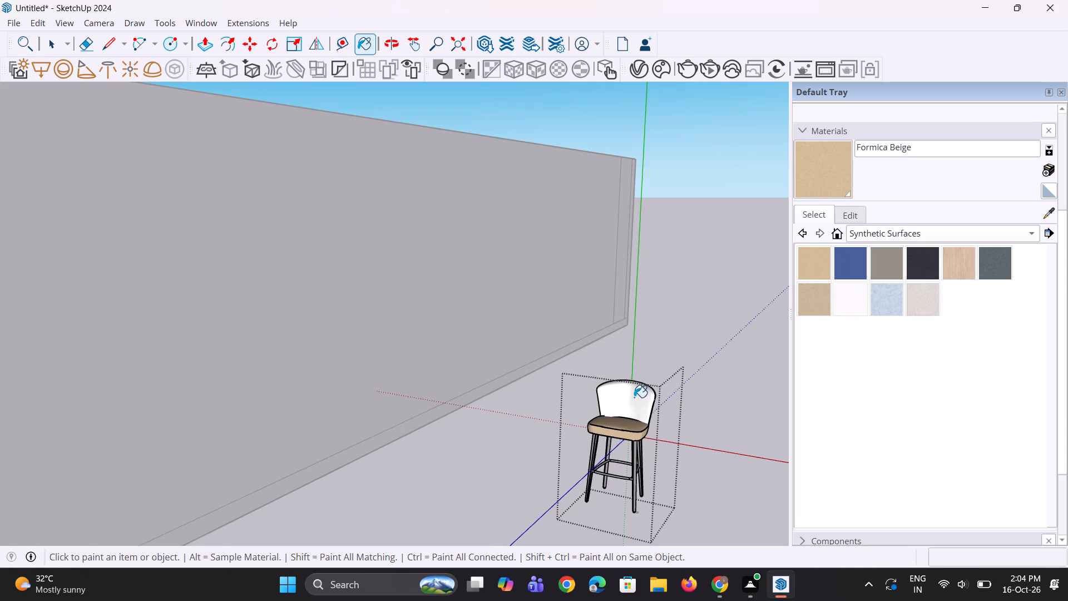
Examine the painted bar stool's seat and backrest from several sides, and close its group.
middle_click_drag(634, 397, 601, 421)
scroll(605, 406, "down", 3)
middle_click_drag(585, 440, 395, 420)
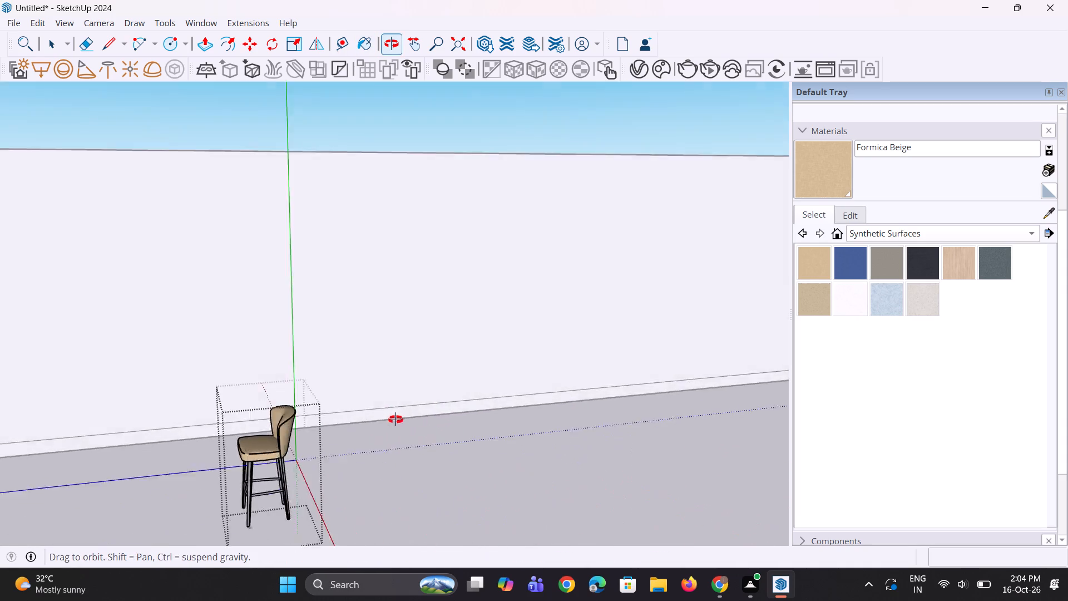
middle_click_drag(395, 420, 362, 412)
scroll(191, 392, "up", 5)
middle_click_drag(155, 417, 344, 427)
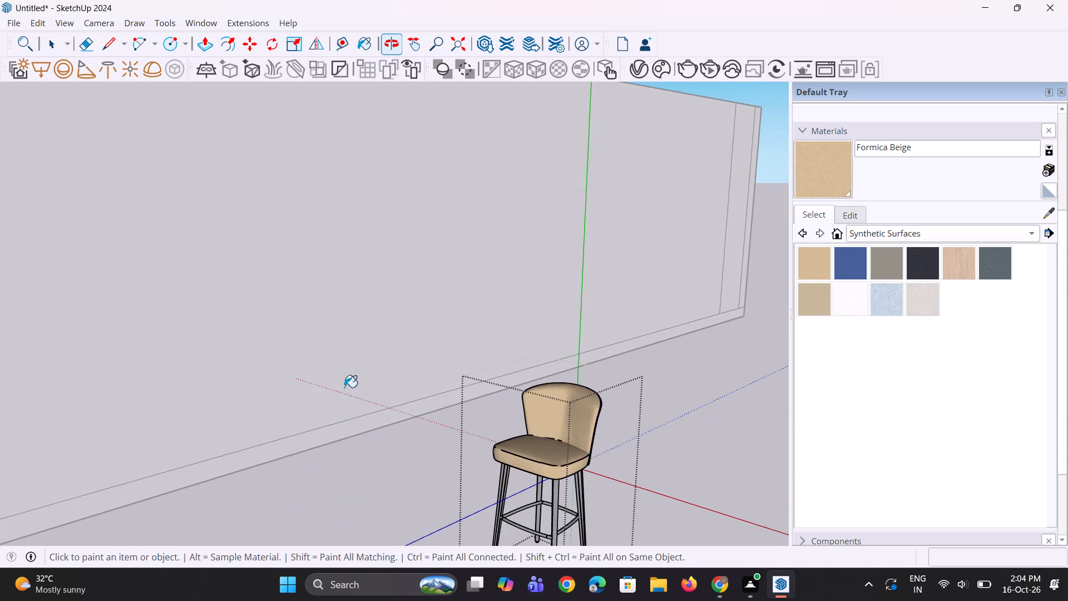
scroll(342, 384, "down", 6)
middle_click_drag(365, 385, 438, 378)
key("space")
key("space")
left_click(618, 442)
Open the bar stool group and paint its front leg with Color M07 from the Colors collection.
scroll(601, 456, "up", 2)
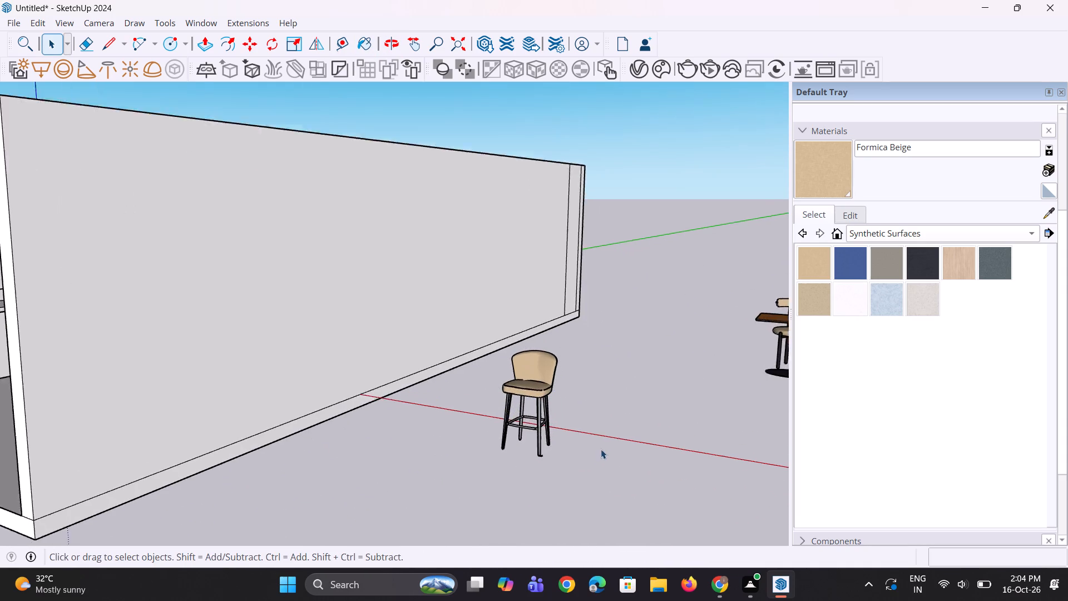
scroll(601, 449, "up", 1)
scroll(516, 427, "up", 3)
left_click(537, 421)
right_click(537, 421)
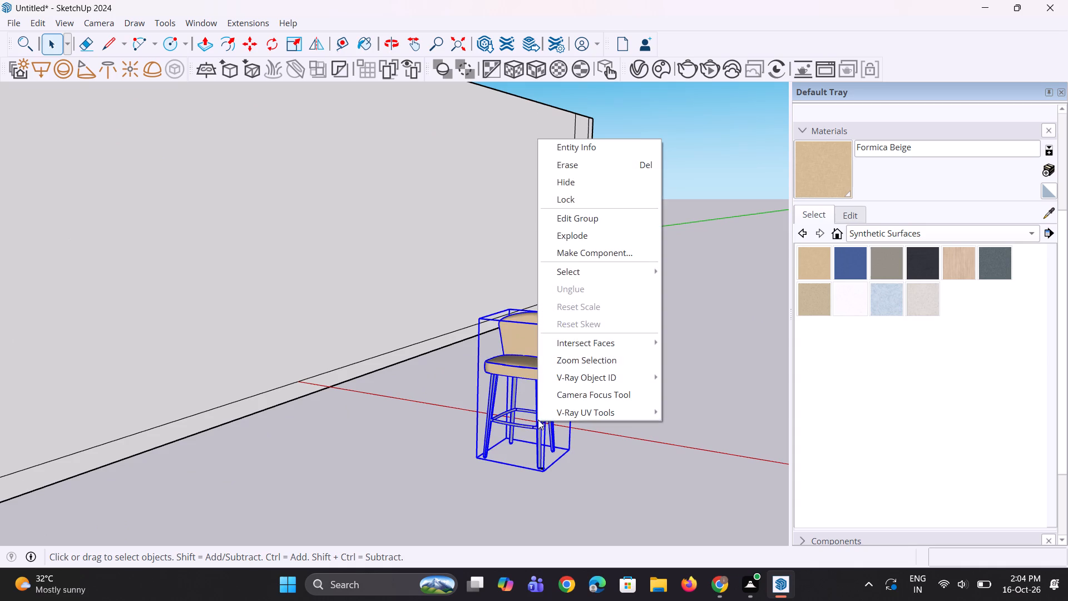
left_click(582, 220)
scroll(532, 450, "up", 3)
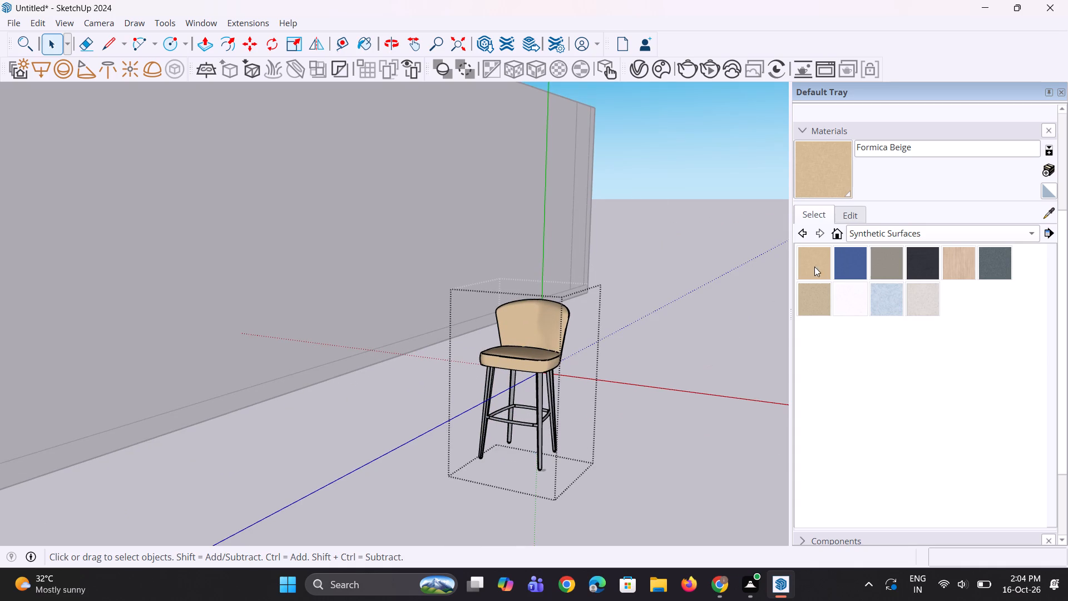
left_click(909, 235)
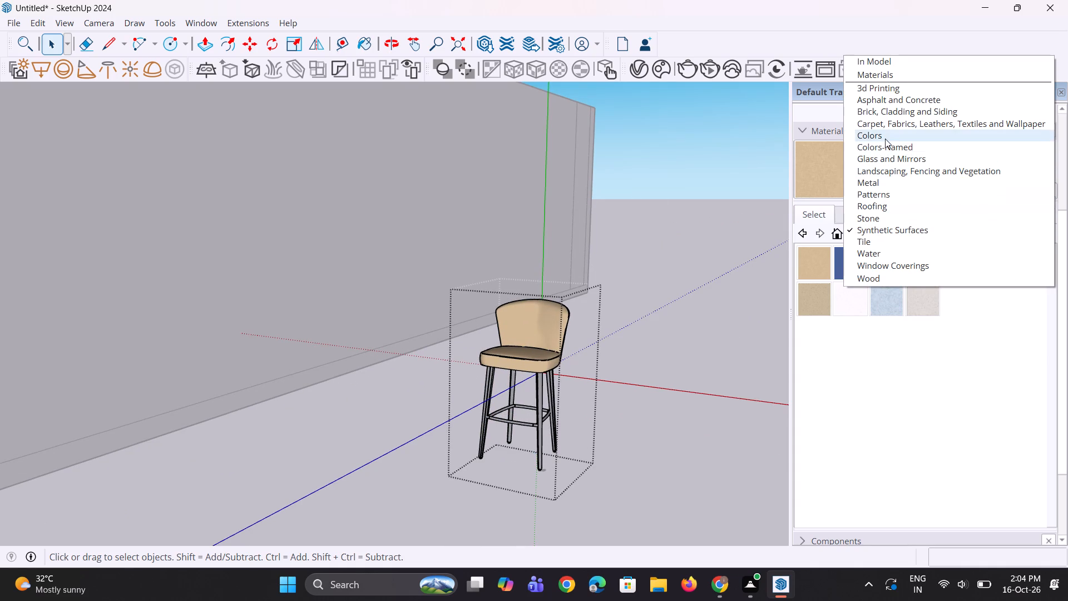
left_click(885, 139)
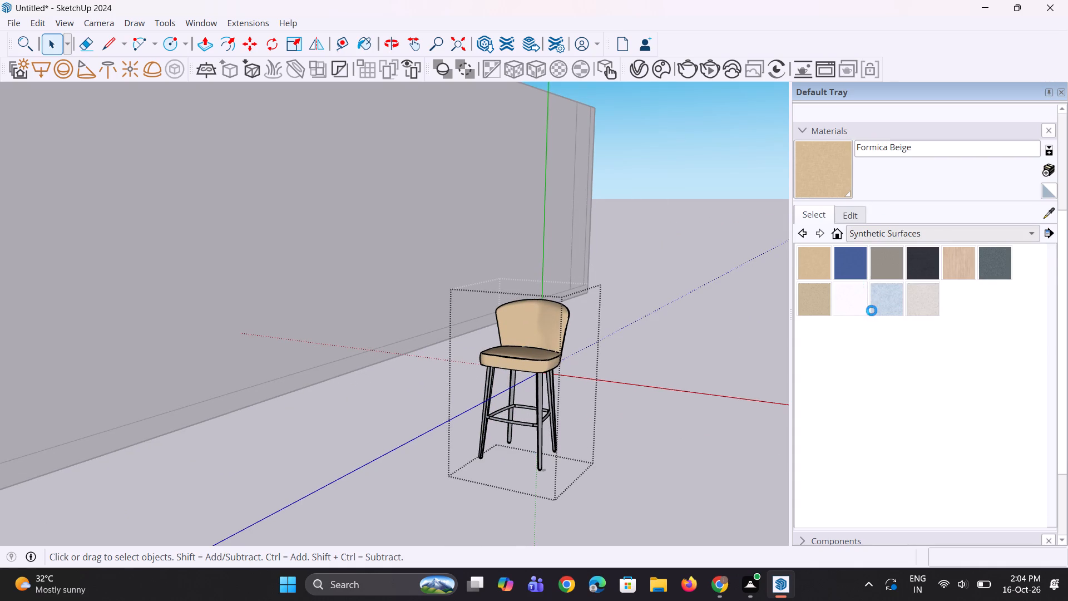
scroll(850, 371, "down", 10)
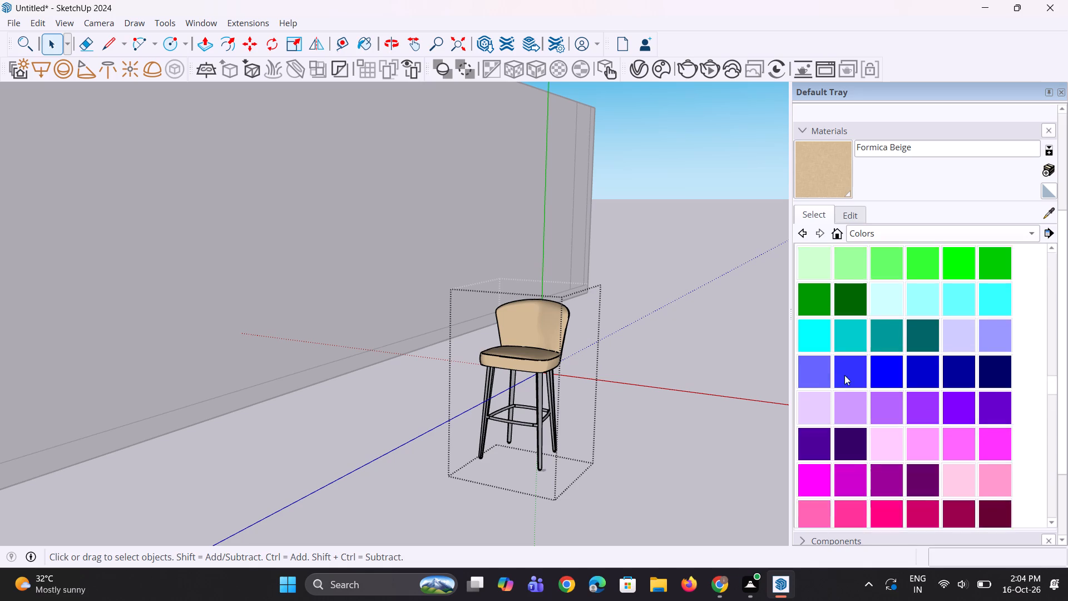
scroll(844, 375, "down", 7)
left_click(856, 305)
scroll(594, 418, "up", 10)
double_click(537, 426)
Paint all the footrest bars between the bar stool's legs with Color M07.
scroll(537, 432, "up", 3)
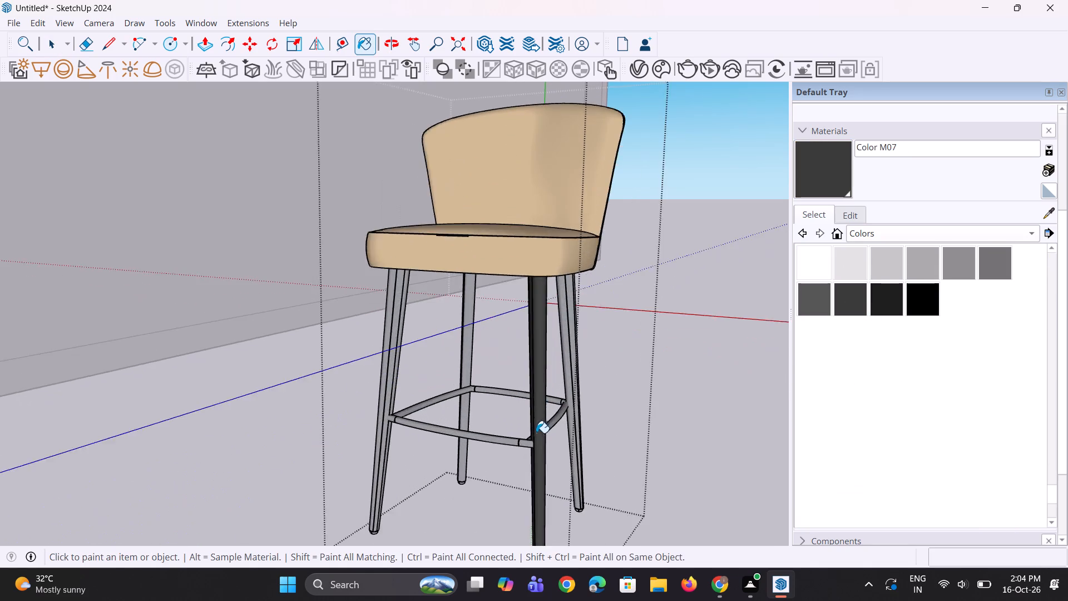
scroll(536, 433, "up", 4)
double_click(528, 446)
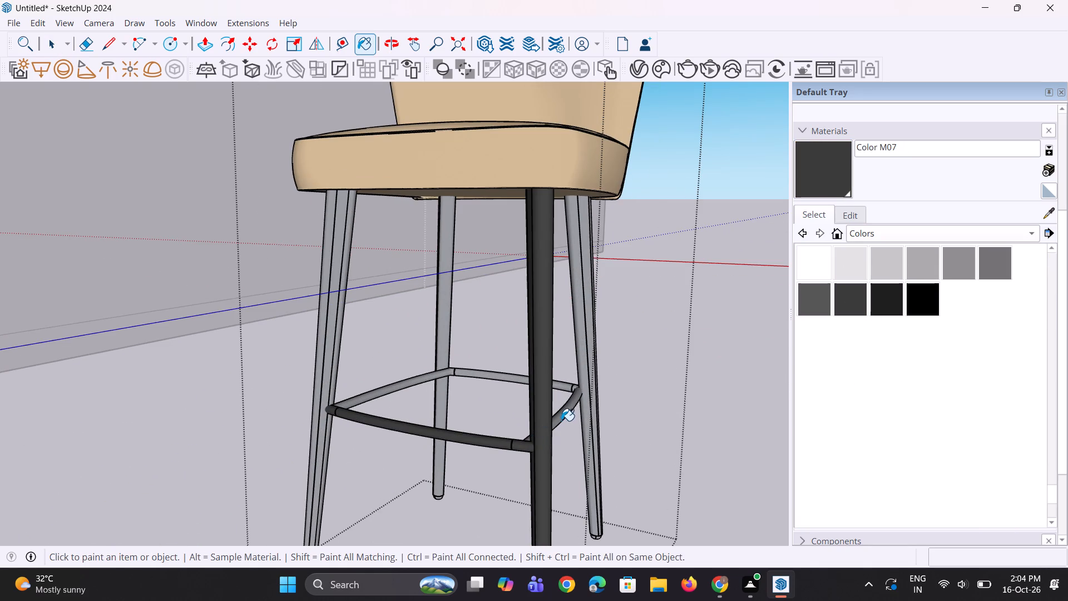
double_click(561, 421)
scroll(503, 387, "up", 2)
left_click(508, 376)
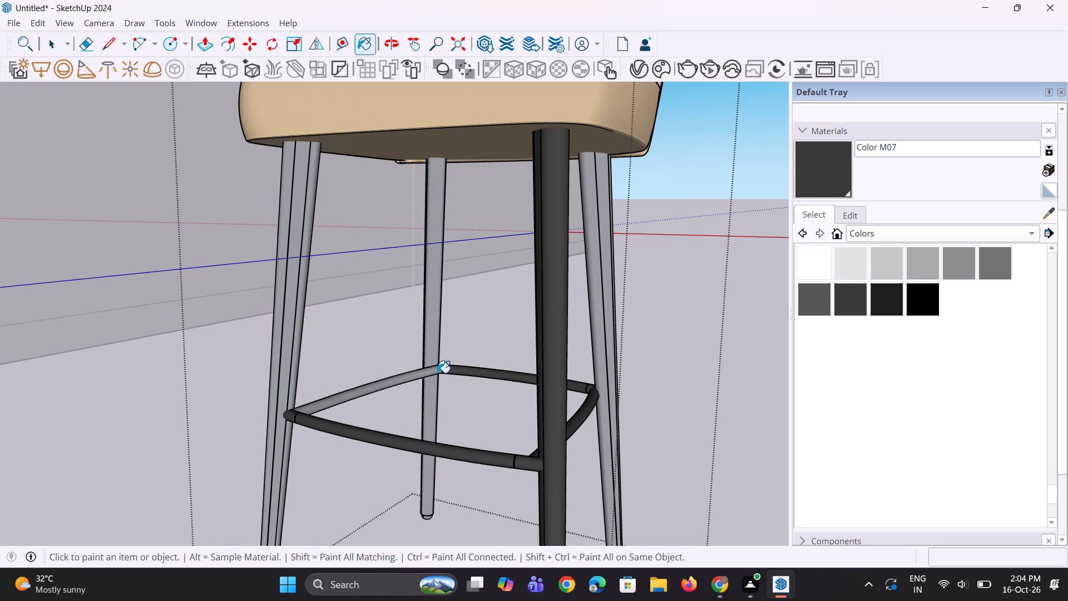
left_click(436, 373)
Paint the bar stool's remaining three legs with Color M07 and close its group.
left_click(432, 356)
left_click(431, 388)
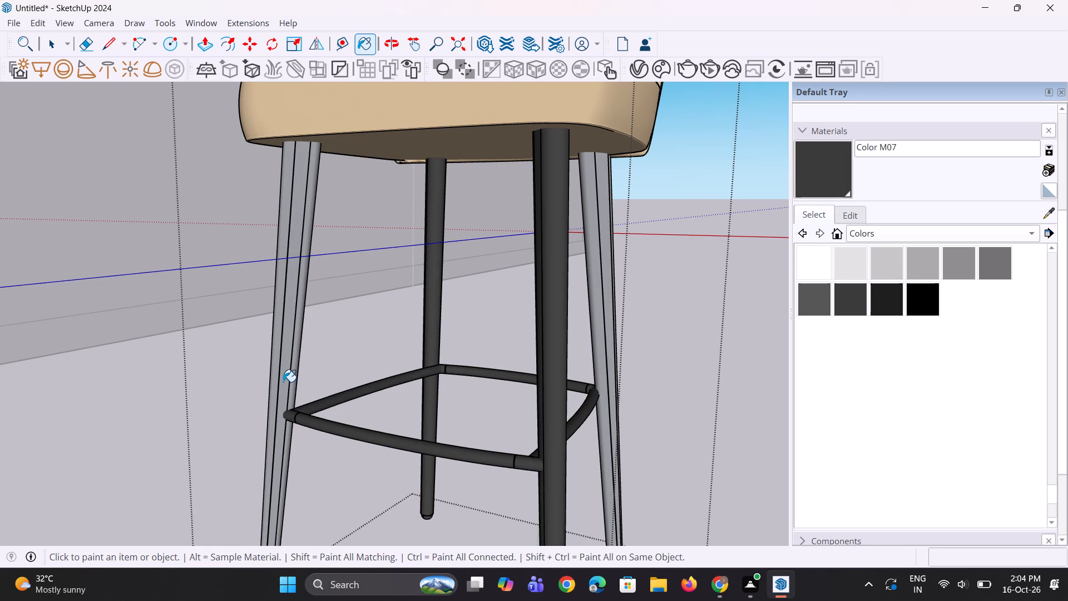
left_click(283, 382)
scroll(275, 371, "down", 4)
scroll(497, 374, "up", 2)
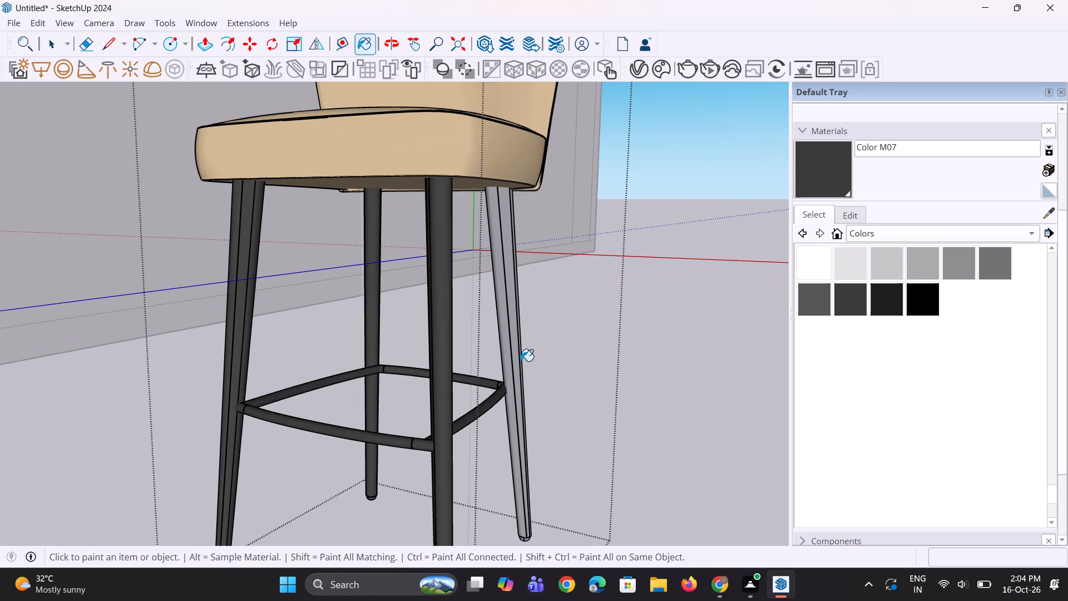
left_click(518, 357)
scroll(490, 369, "down", 5)
middle_click_drag(487, 365, 494, 457)
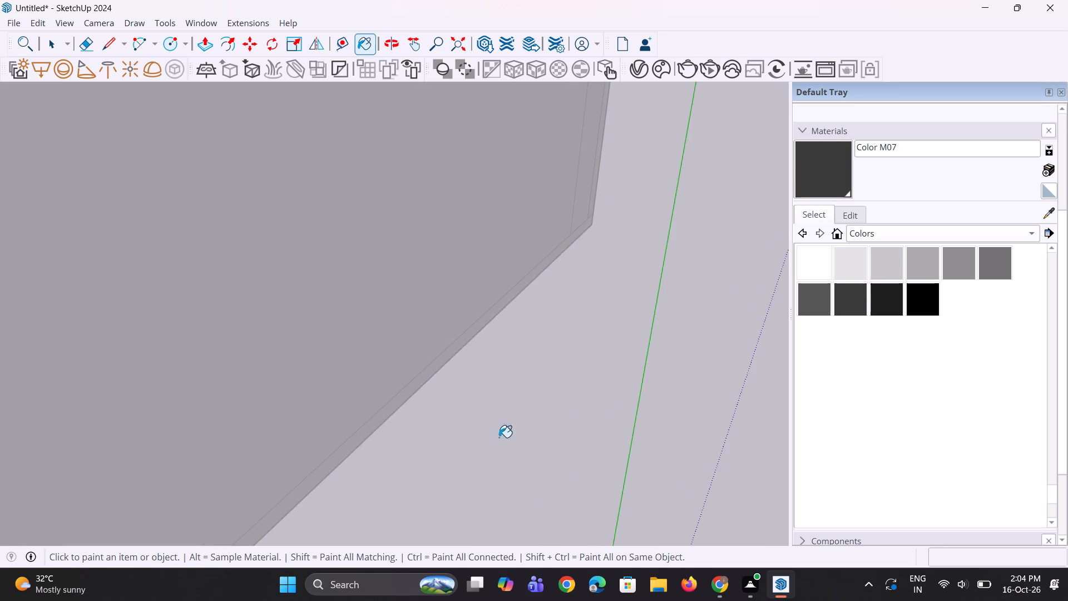
scroll(510, 416, "down", 8)
key("space")
key("space")
triple_click(582, 418)
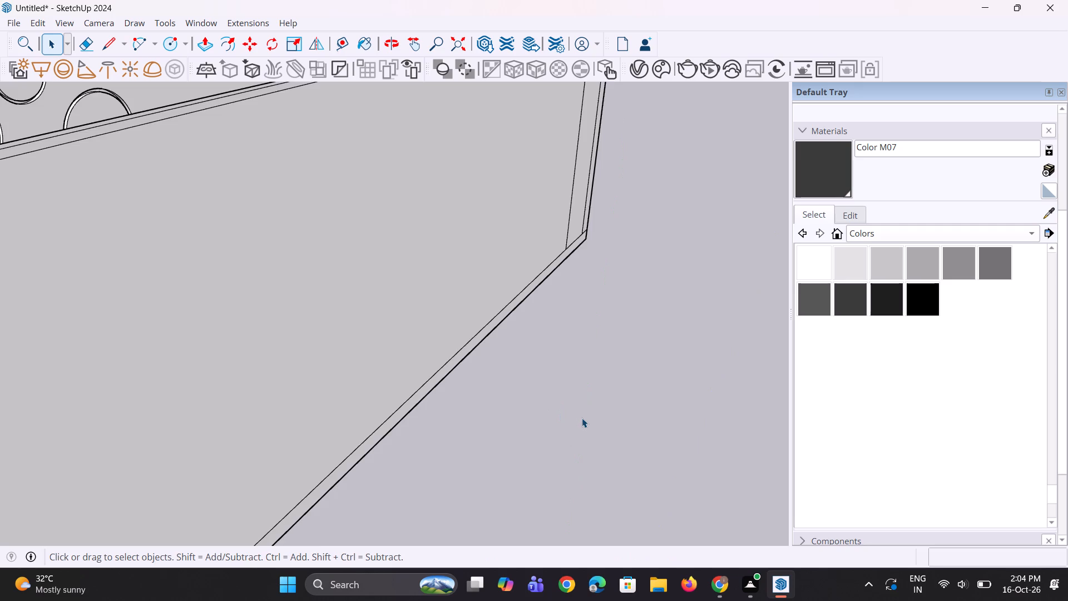
Rotate the whole bar stool 90° on the ground plane.
scroll(589, 392, "down", 9)
middle_click_drag(529, 460, 525, 358)
scroll(525, 358, "down", 3)
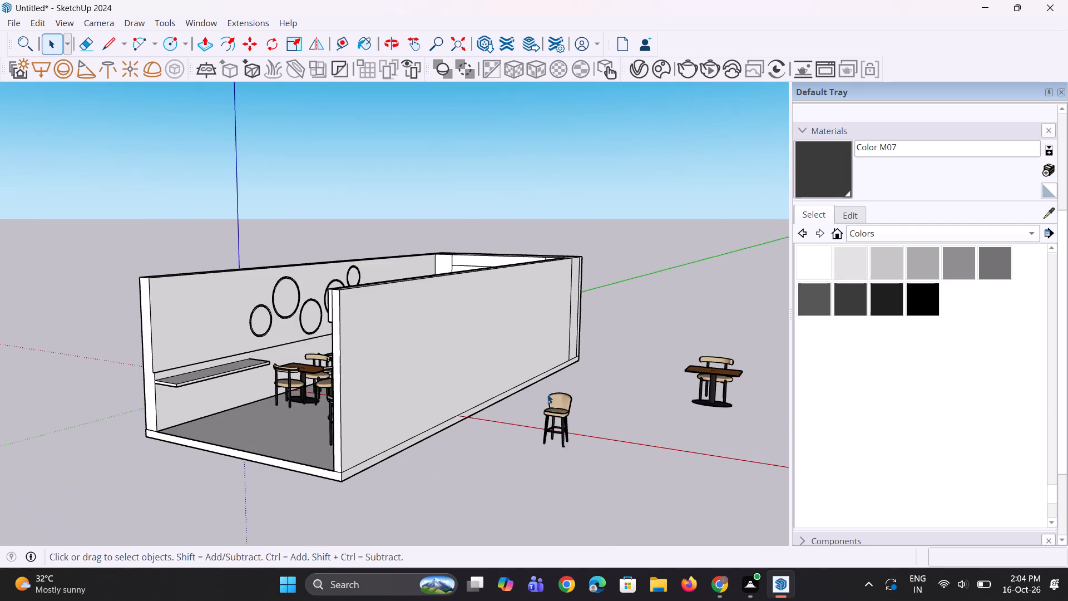
scroll(553, 406, "up", 7)
left_click(570, 452)
scroll(553, 391, "down", 4)
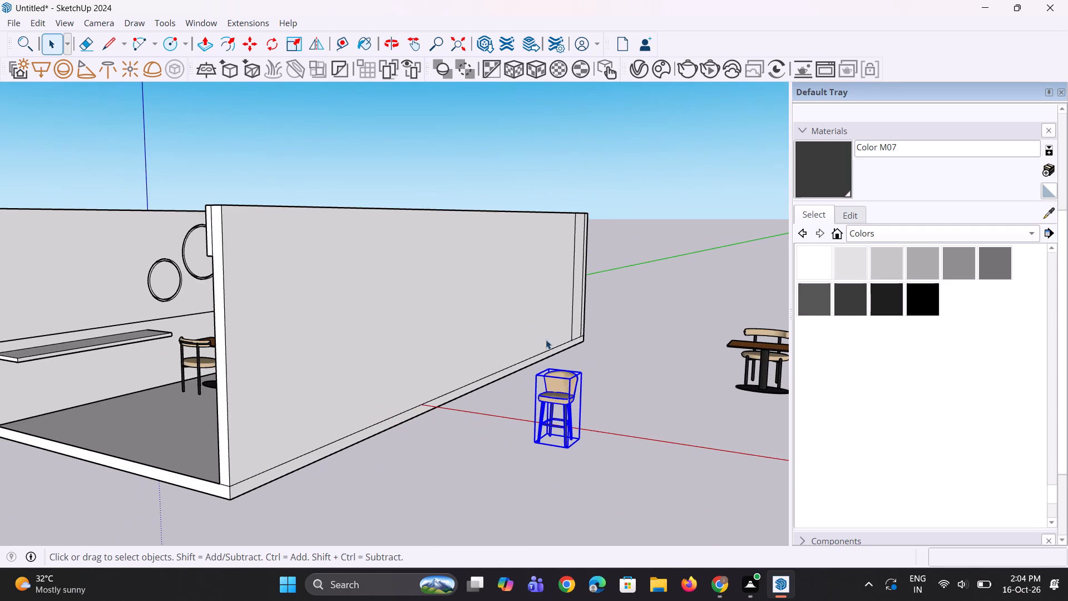
left_click(282, 42)
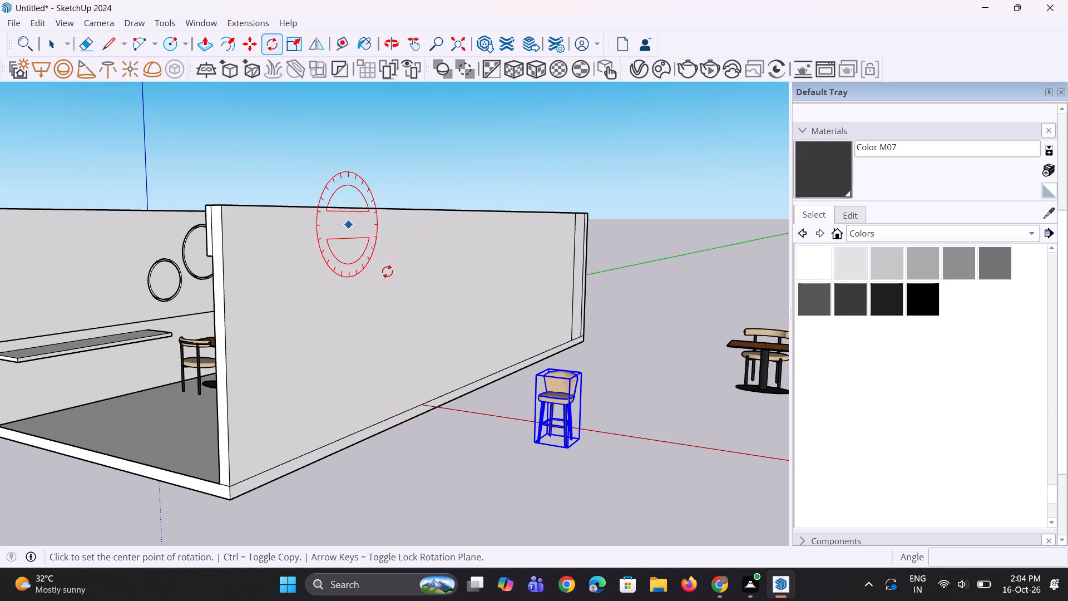
scroll(392, 280, "down", 3)
left_click(484, 446)
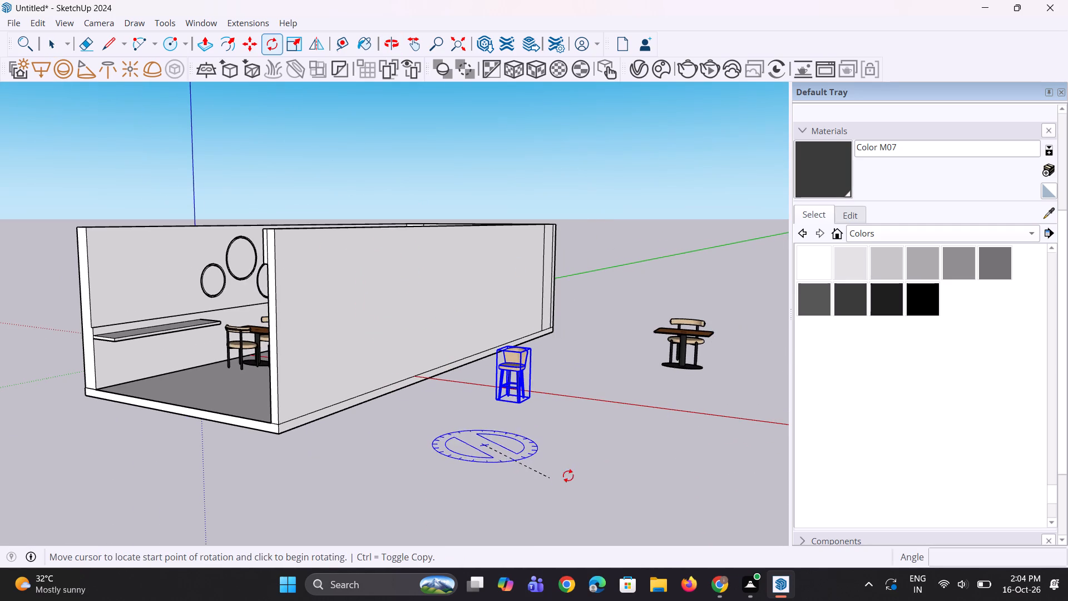
left_click(595, 462)
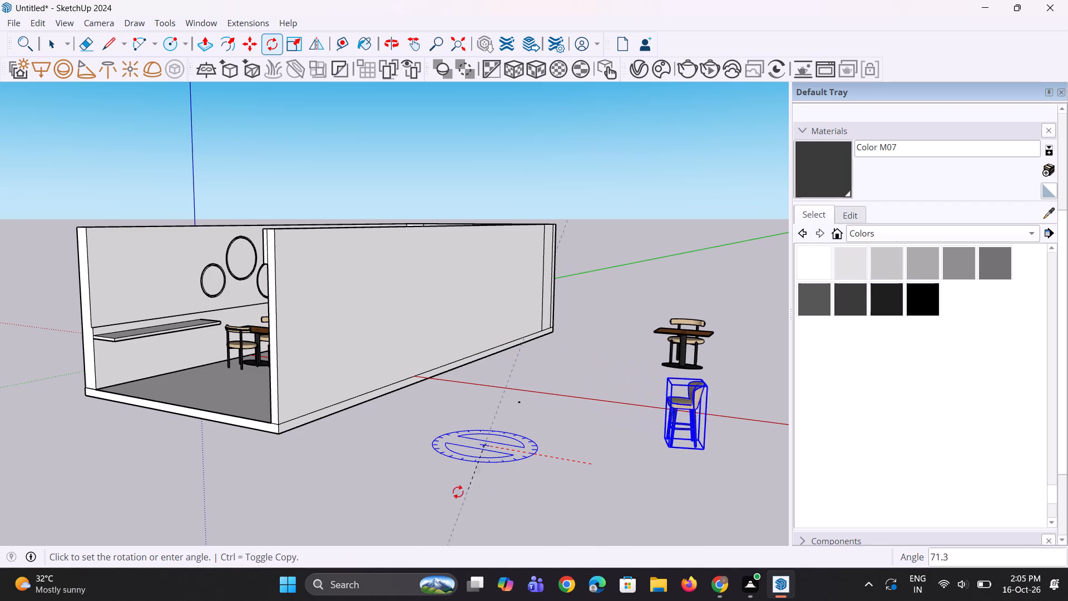
left_click(414, 486)
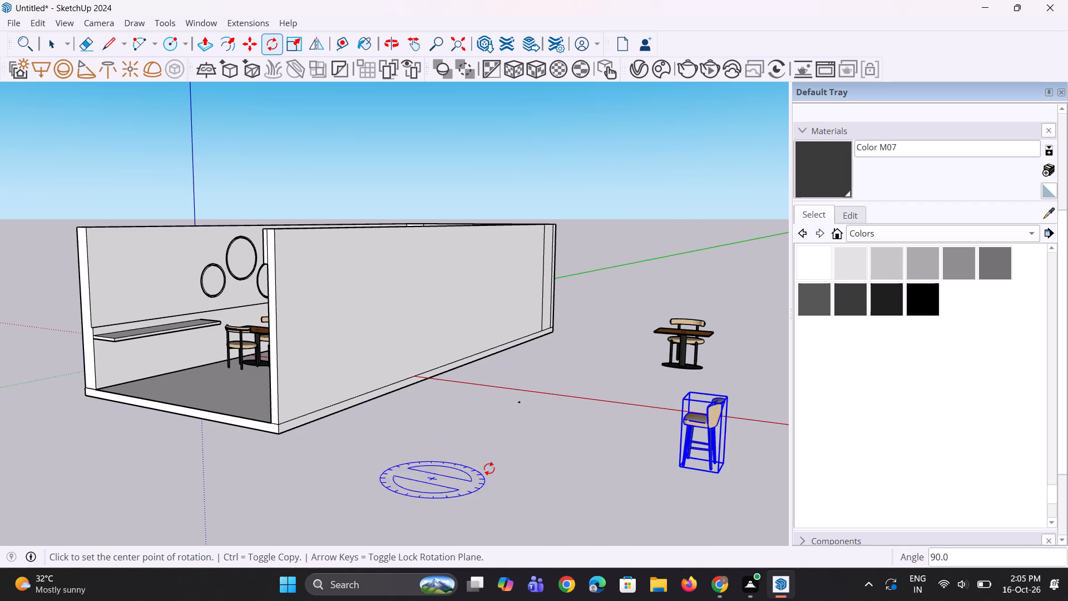
Move the bar stool by its bottom corner into the cafe, onto the floor beside the wall ledge.
scroll(492, 467, "down", 5)
middle_click_drag(493, 467, 527, 510)
scroll(591, 515, "up", 3)
scroll(638, 529, "up", 3)
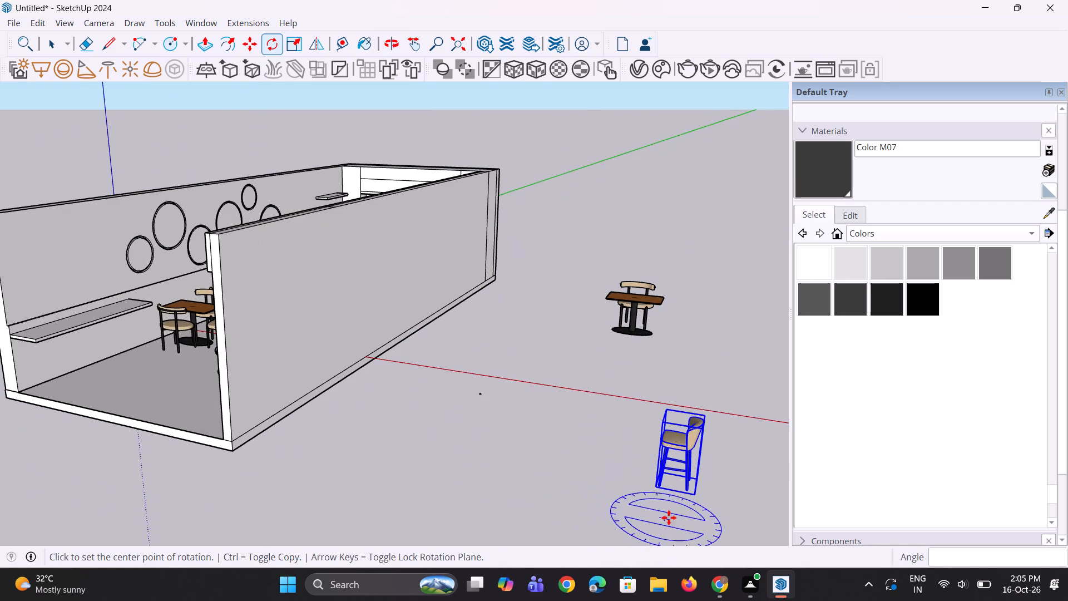
key("m")
scroll(678, 512, "up", 4)
left_click(694, 490)
scroll(704, 490, "down", 3)
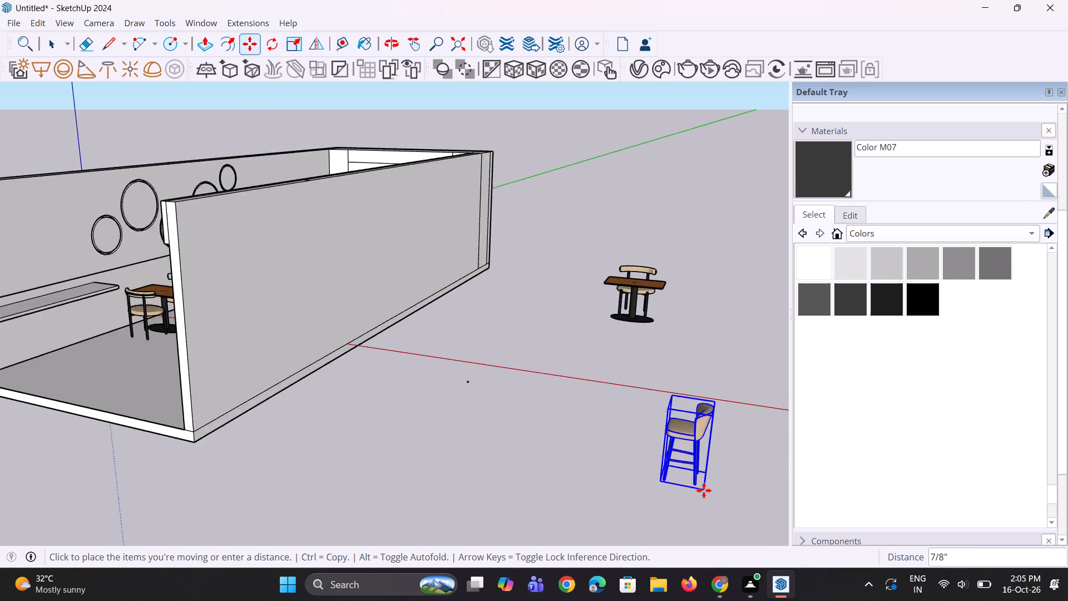
scroll(704, 490, "down", 7)
scroll(251, 451, "up", 4)
scroll(322, 400, "up", 7)
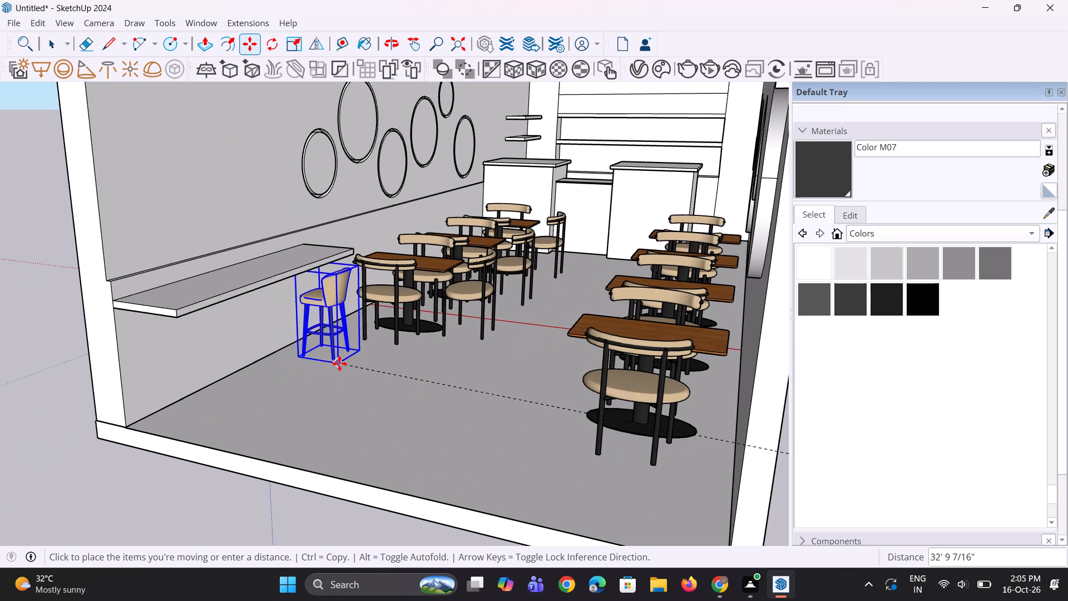
left_click(347, 378)
Shift the bar stool about 11 11/16" along the wall ledge toward the nearest dining set.
middle_click_drag(354, 400, 325, 545)
scroll(354, 400, "up", 1)
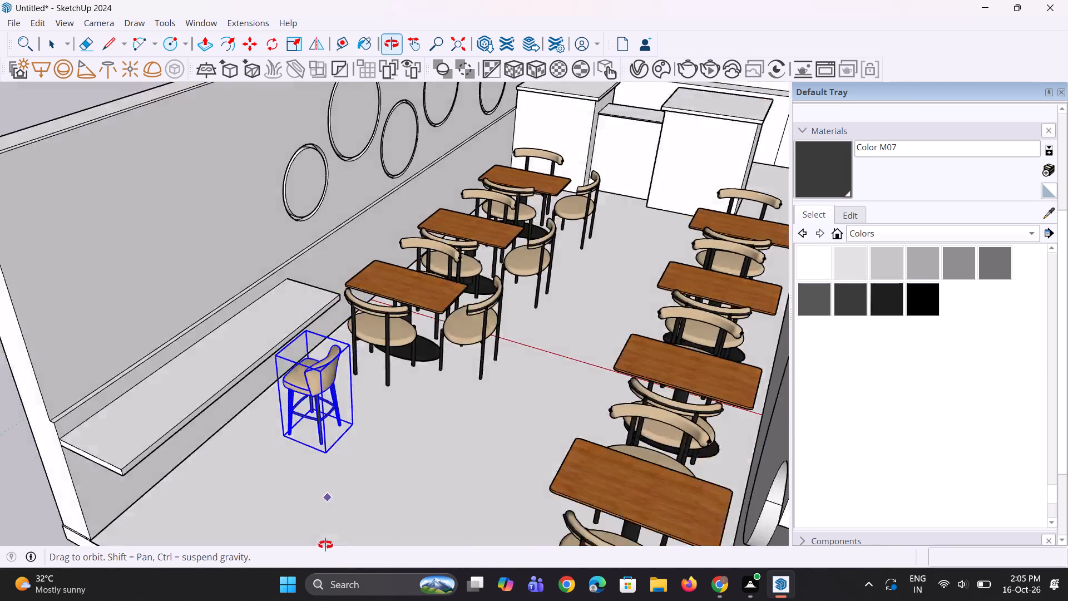
middle_click_drag(325, 545, 271, 566)
scroll(306, 476, "up", 7)
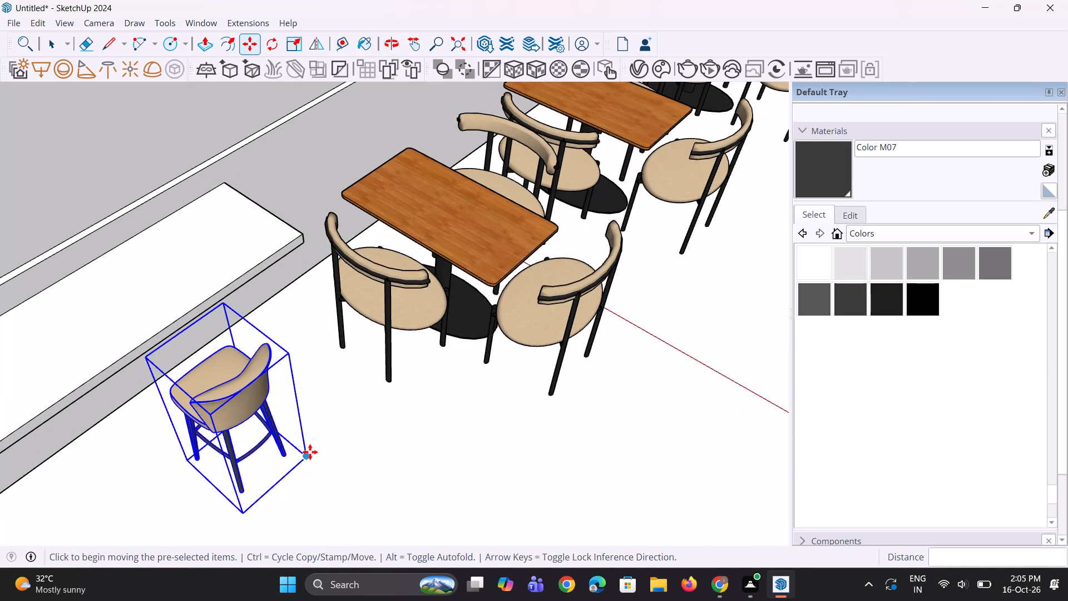
left_click(310, 452)
left_click(349, 427)
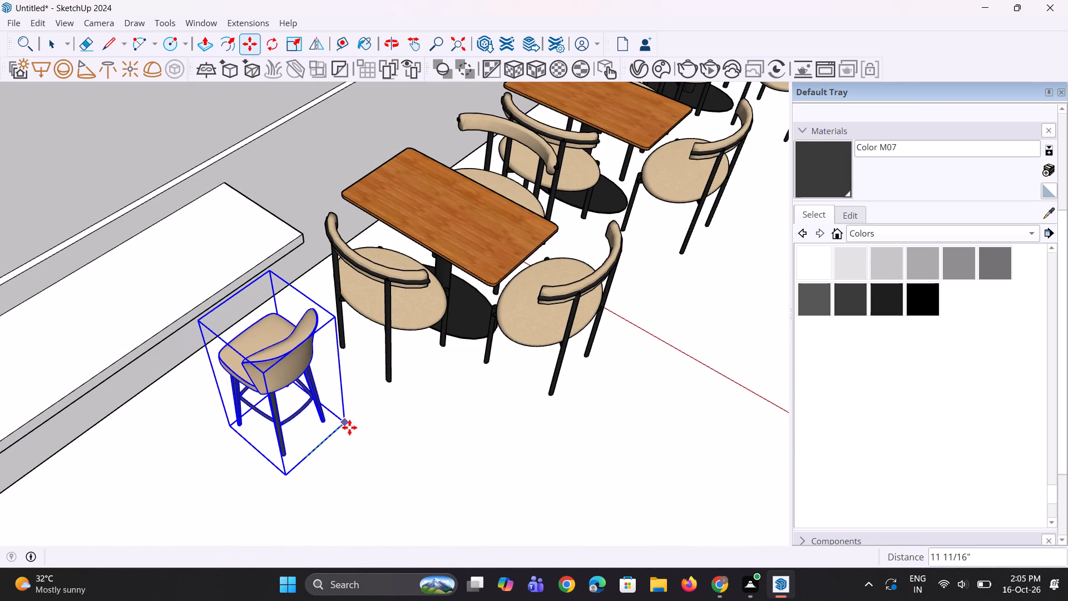
Scale the bar stool up uniformly by a factor of about 1.33 from its bottom corner.
key("s")
scroll(206, 355, "up", 1)
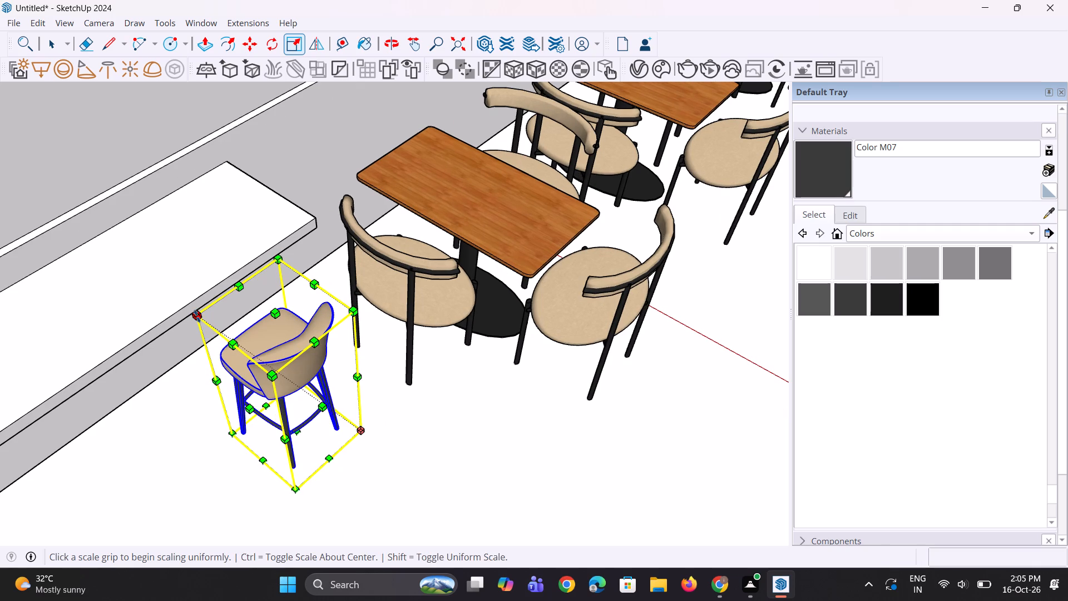
left_click(197, 316)
left_click(112, 284)
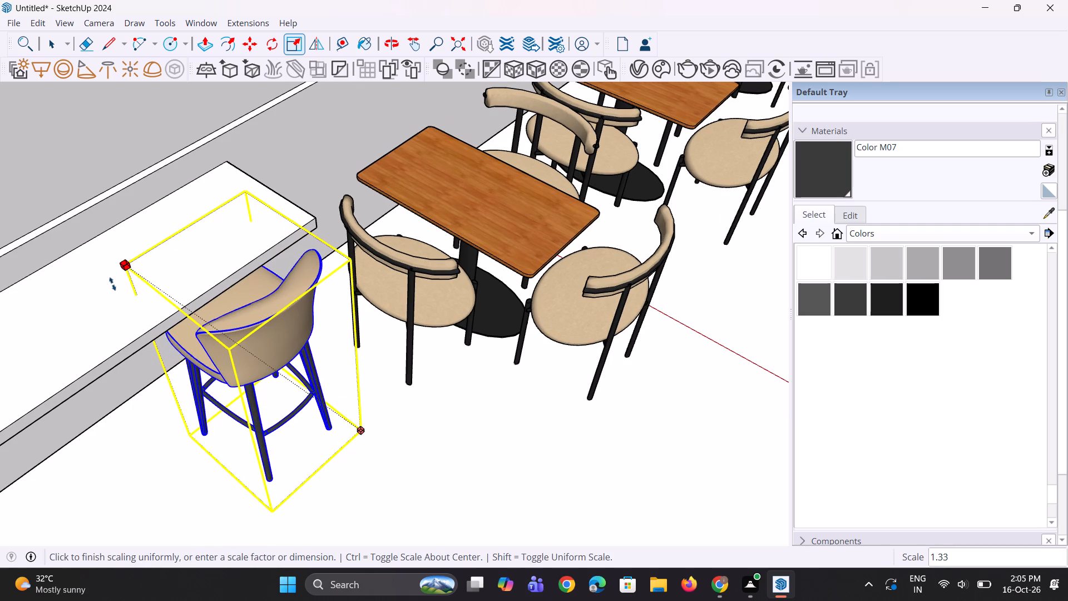
middle_click_drag(258, 363, 364, 270)
scroll(364, 270, "up", 1)
scroll(364, 270, "down", 5)
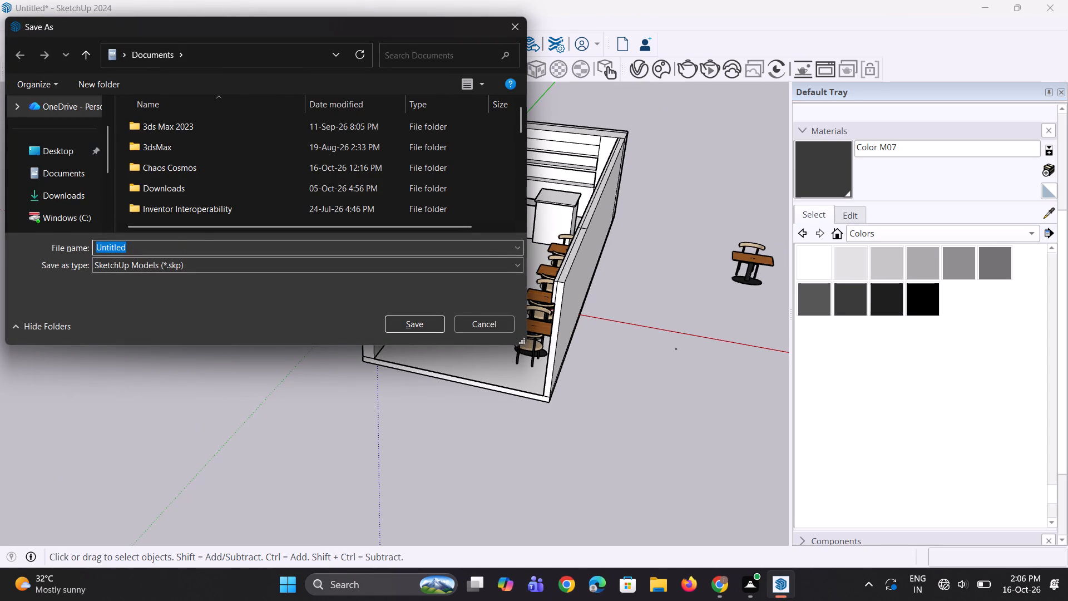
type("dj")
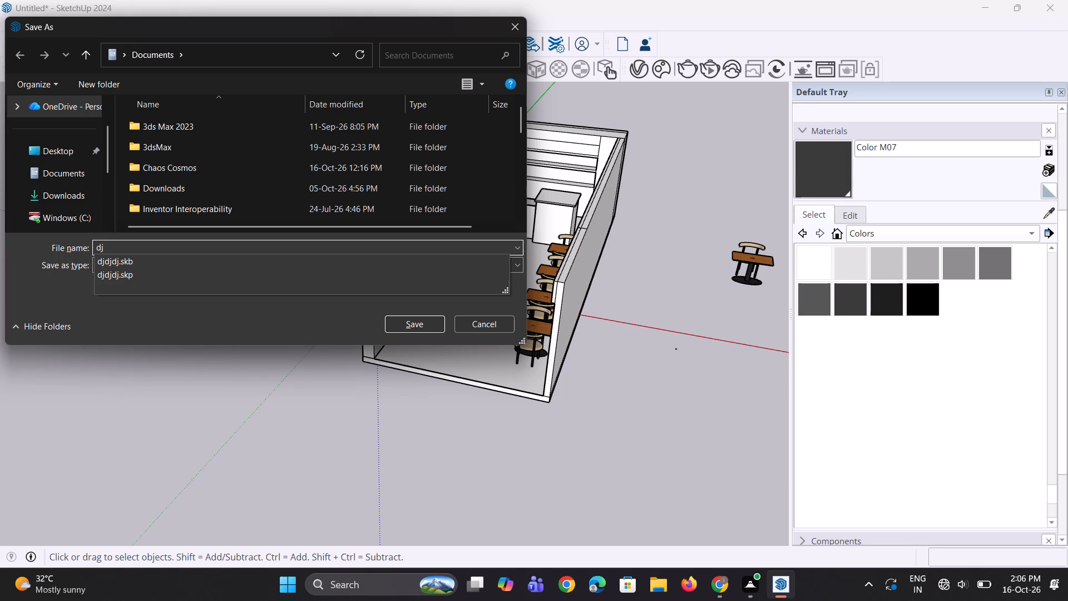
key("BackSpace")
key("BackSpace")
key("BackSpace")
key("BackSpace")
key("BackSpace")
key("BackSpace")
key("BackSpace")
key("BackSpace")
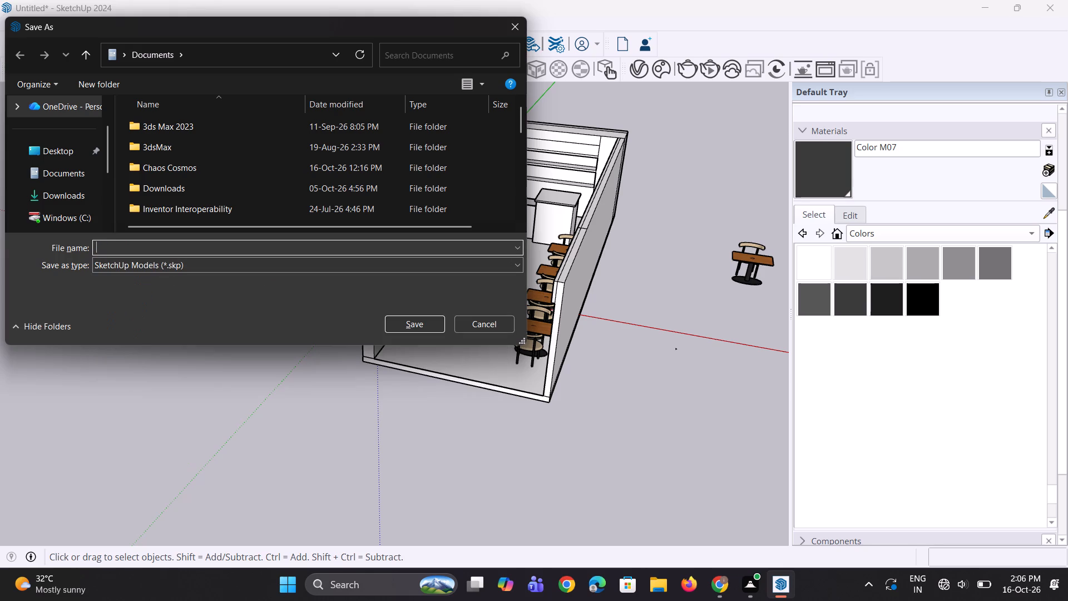
Save the model in the Documents folder as cjcjcjcj.
key("c")
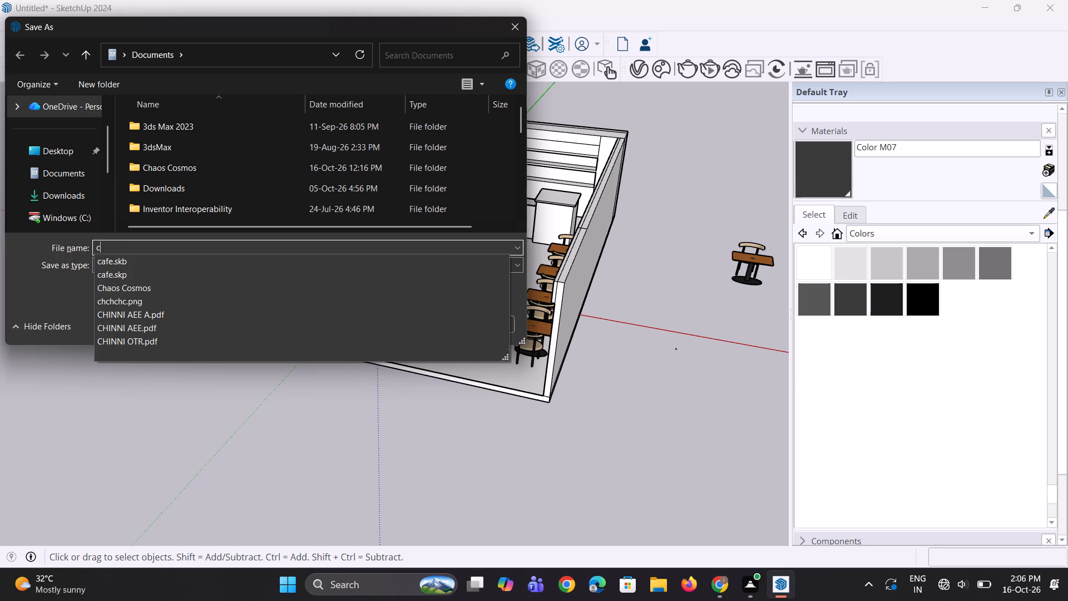
key("j")
key("c")
key("j")
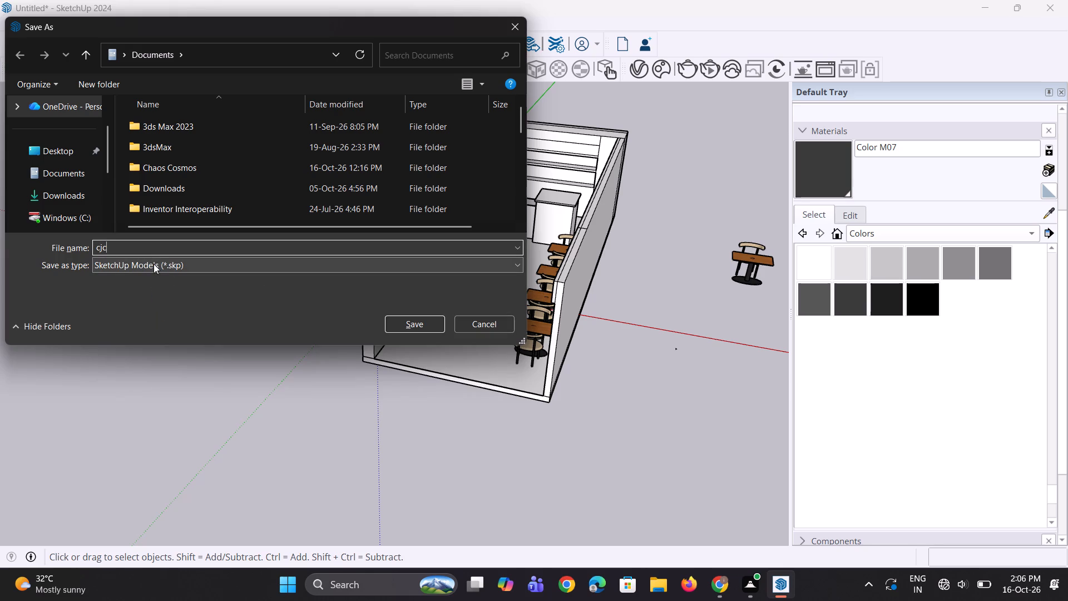
key("c")
key("j")
key("c")
key("j")
key("Return")
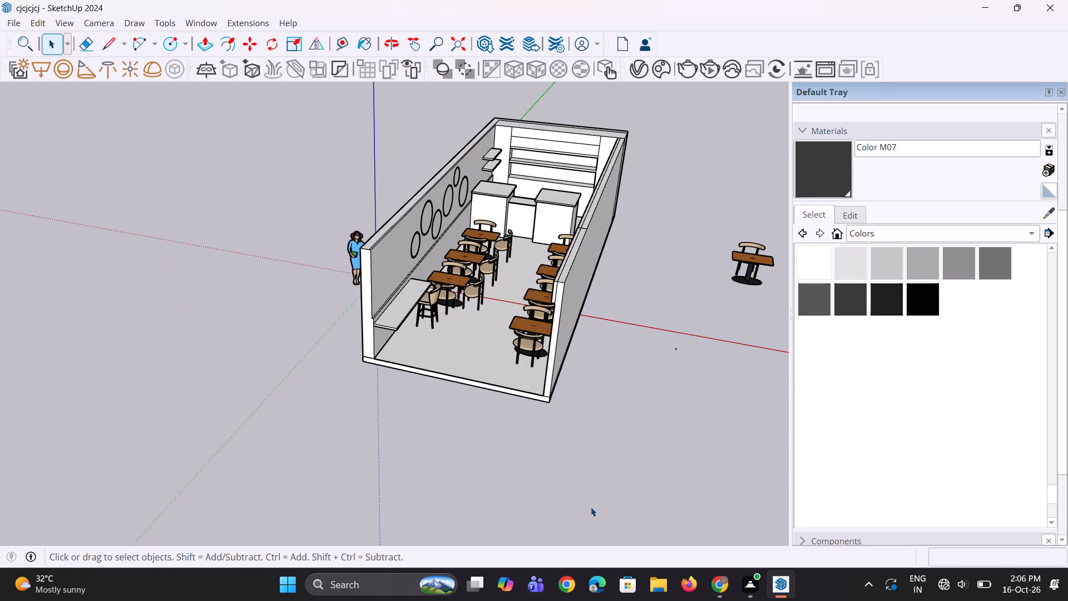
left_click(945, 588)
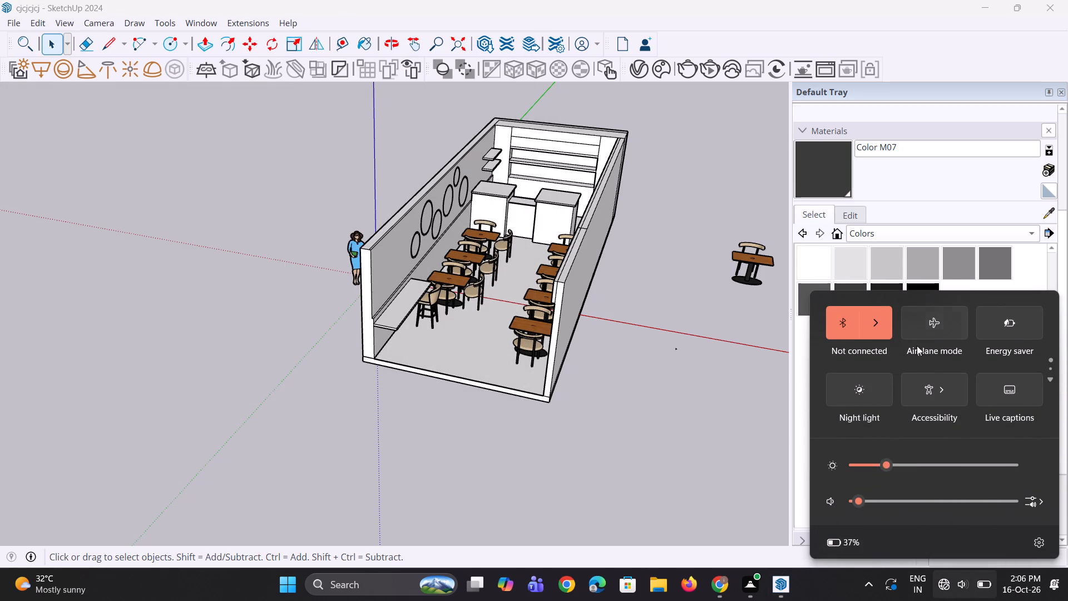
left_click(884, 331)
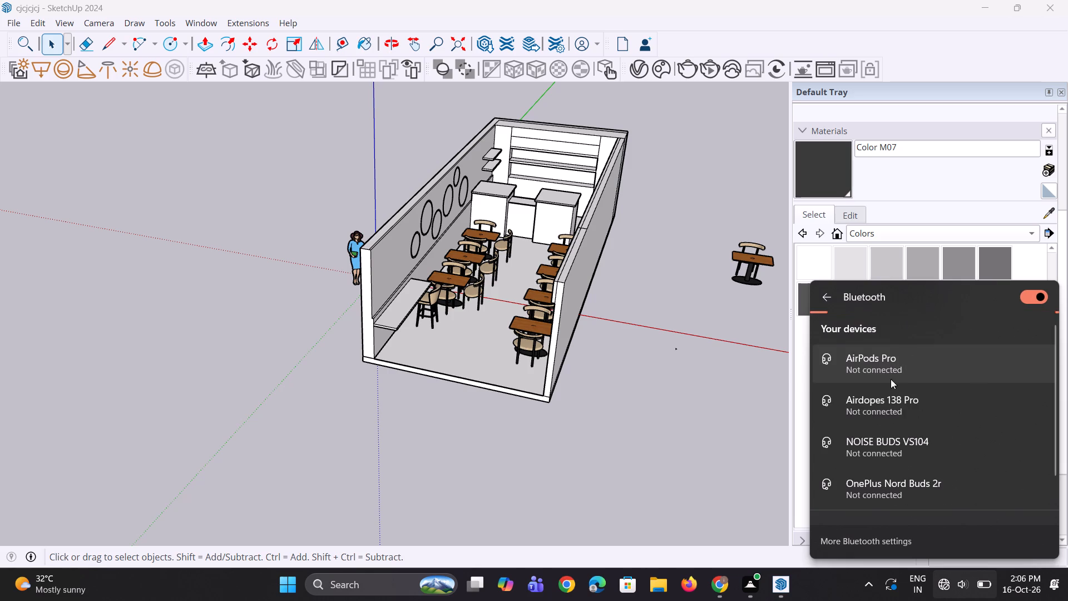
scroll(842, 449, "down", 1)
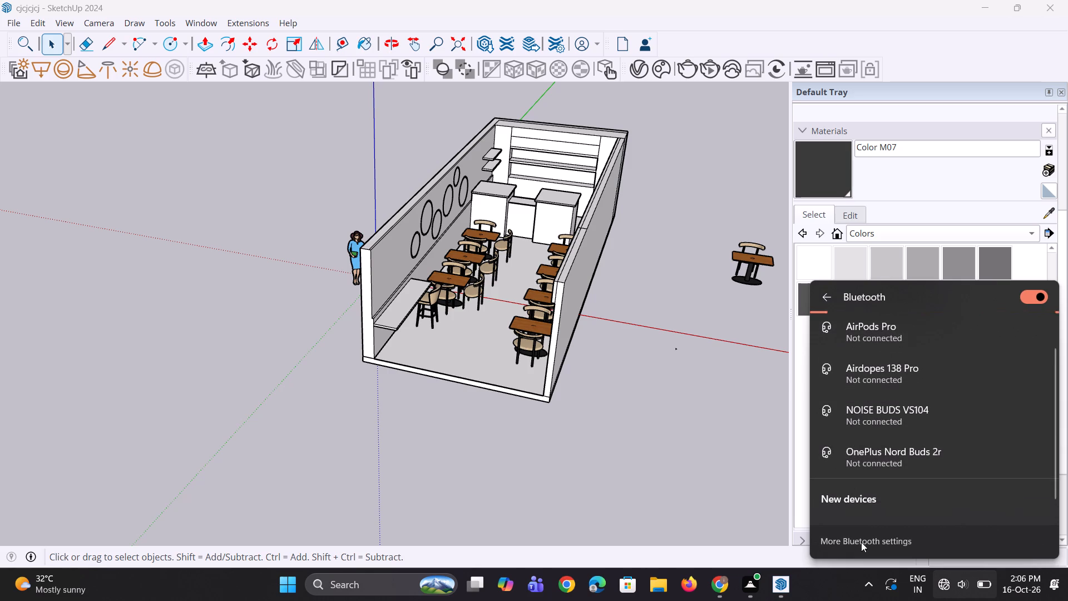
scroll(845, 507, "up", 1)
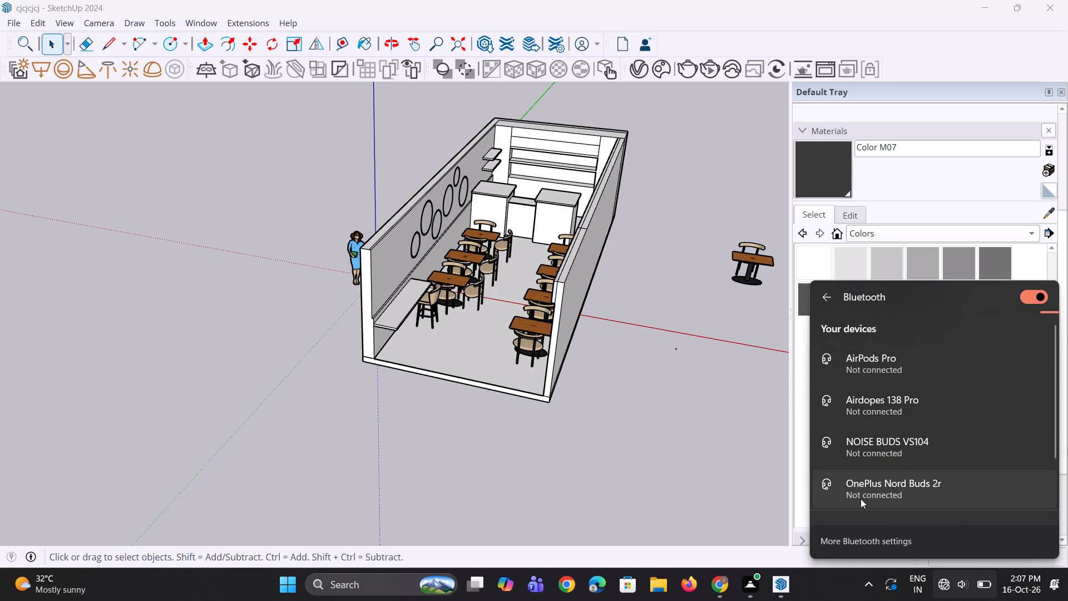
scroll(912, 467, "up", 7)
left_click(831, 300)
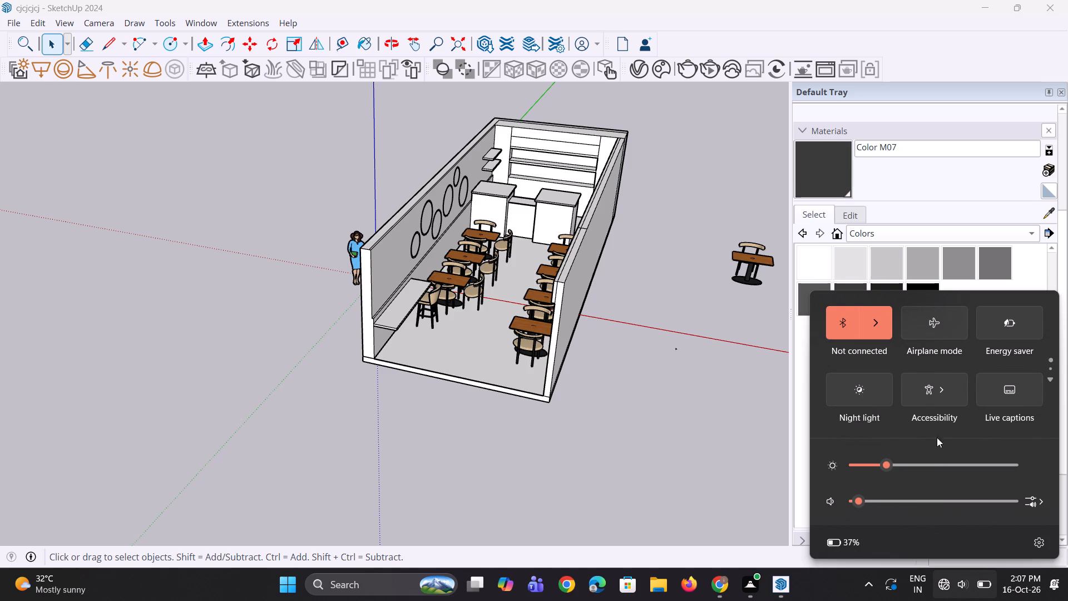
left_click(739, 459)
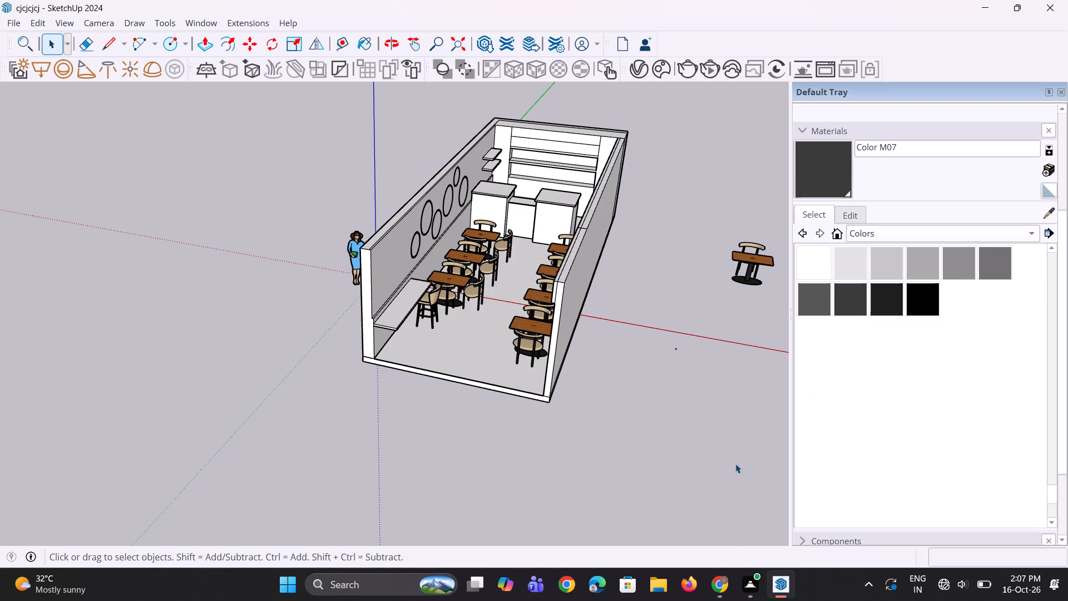
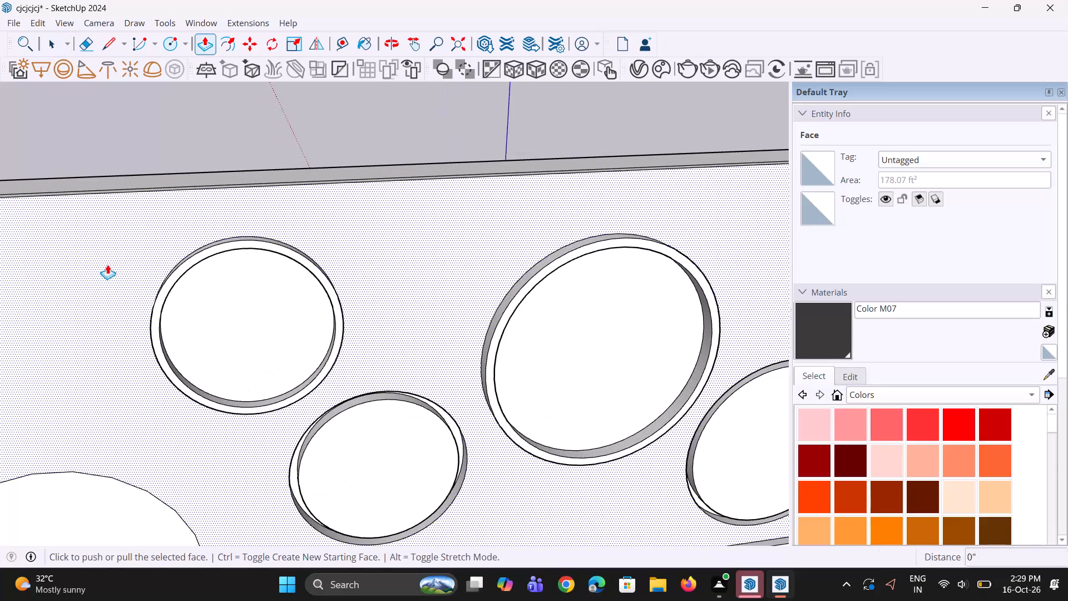
Push the raised ring at the wall's upper corner back 1 3/4" so it is flush with the wall.
scroll(109, 263, "up", 3)
key("space")
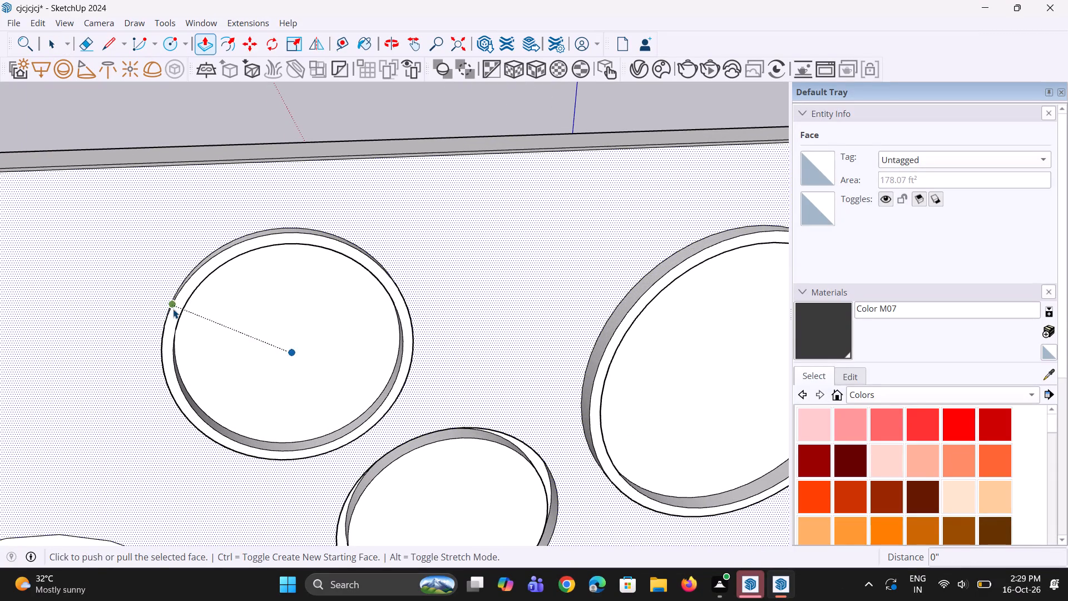
left_click(169, 322)
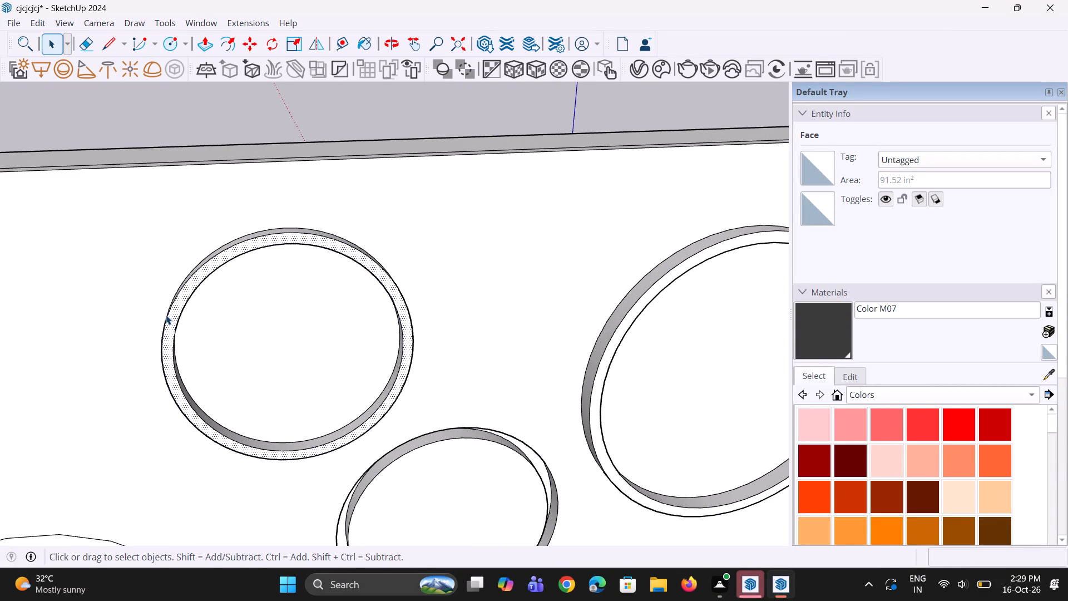
key("p")
left_click(165, 314)
left_click(162, 292)
scroll(177, 300, "down", 5)
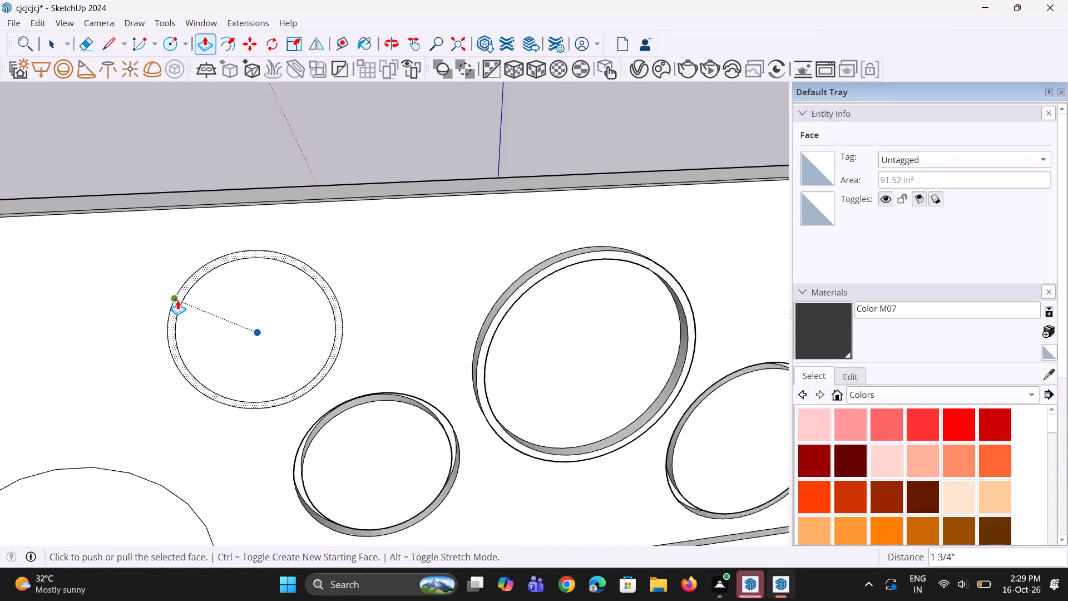
middle_click_drag(177, 315, 221, 306)
scroll(217, 306, "up", 1)
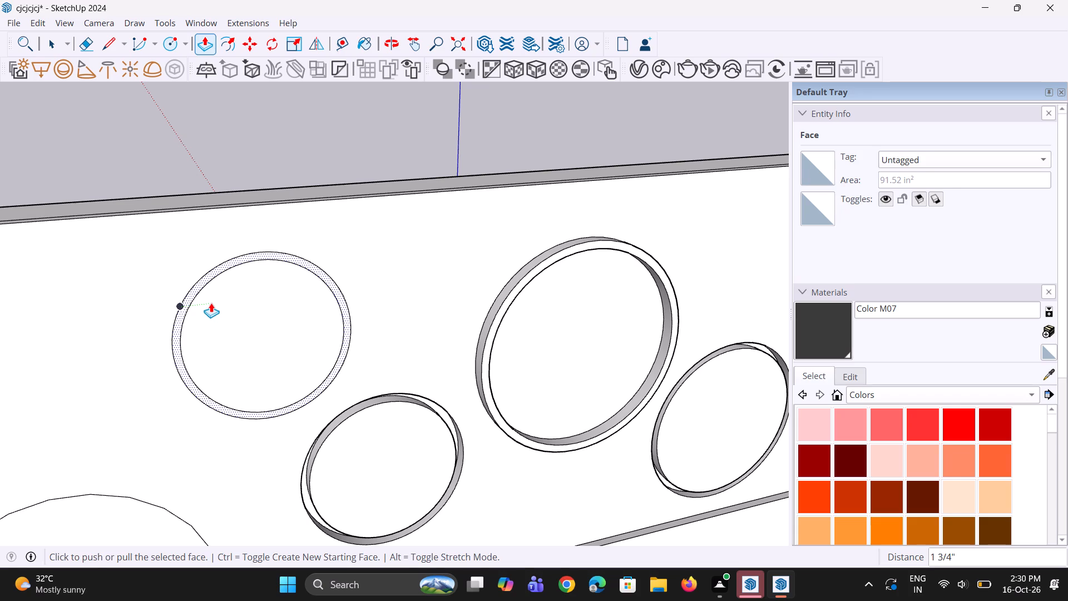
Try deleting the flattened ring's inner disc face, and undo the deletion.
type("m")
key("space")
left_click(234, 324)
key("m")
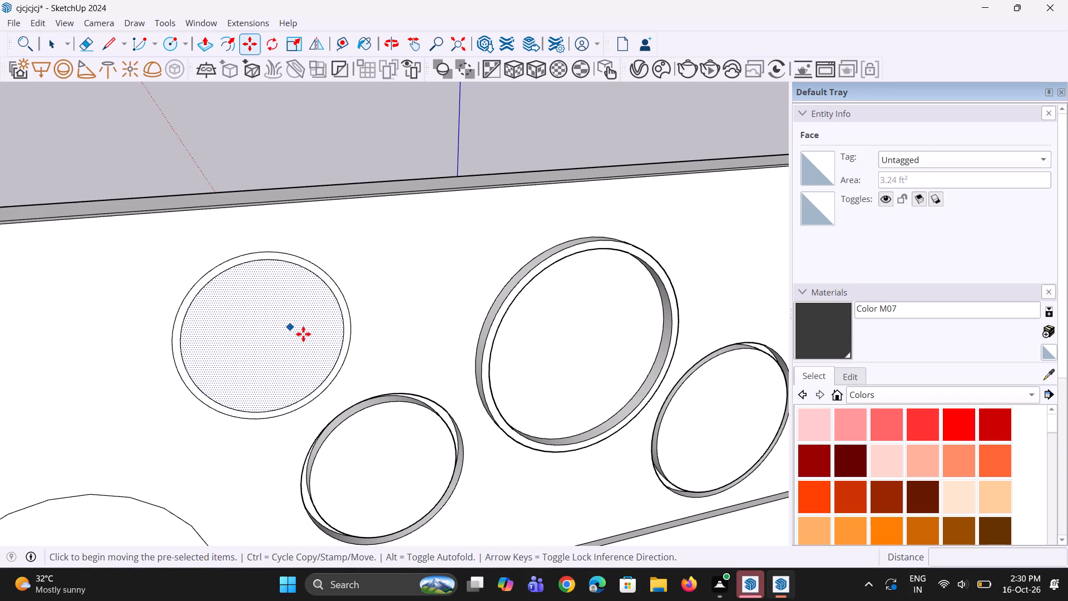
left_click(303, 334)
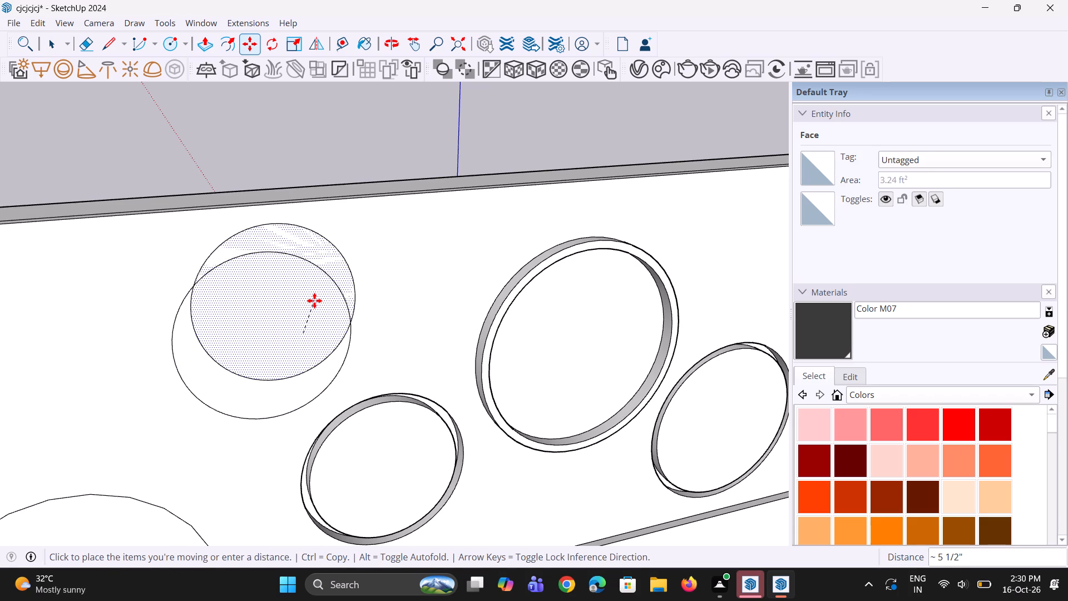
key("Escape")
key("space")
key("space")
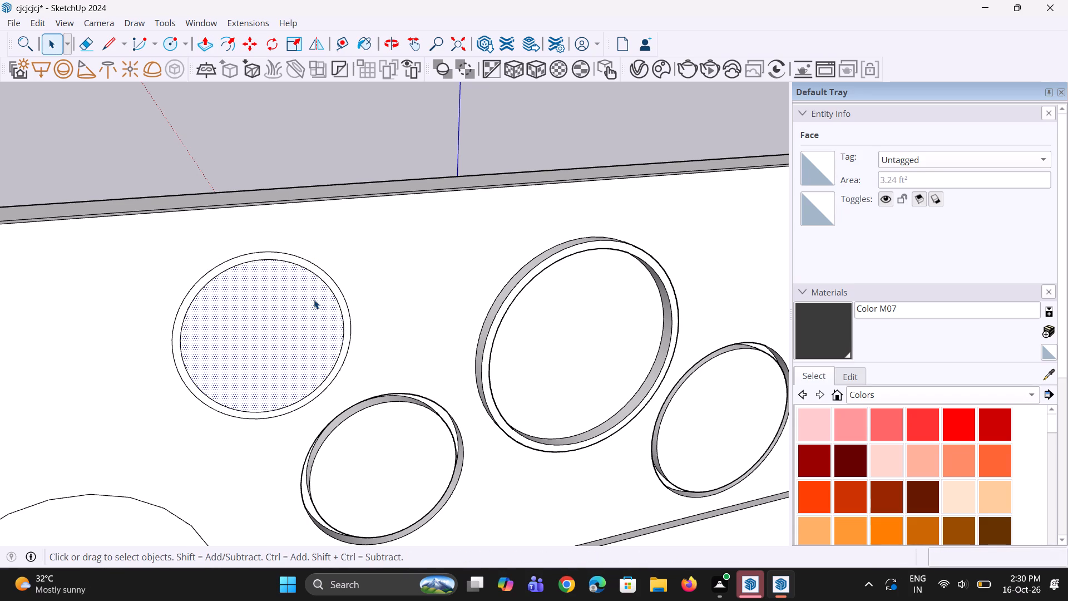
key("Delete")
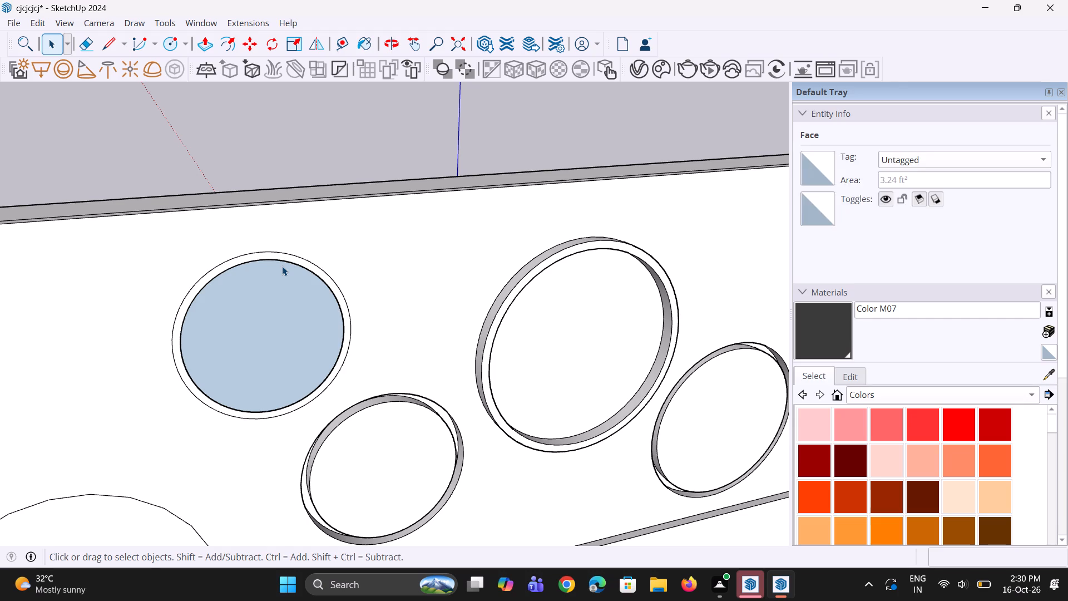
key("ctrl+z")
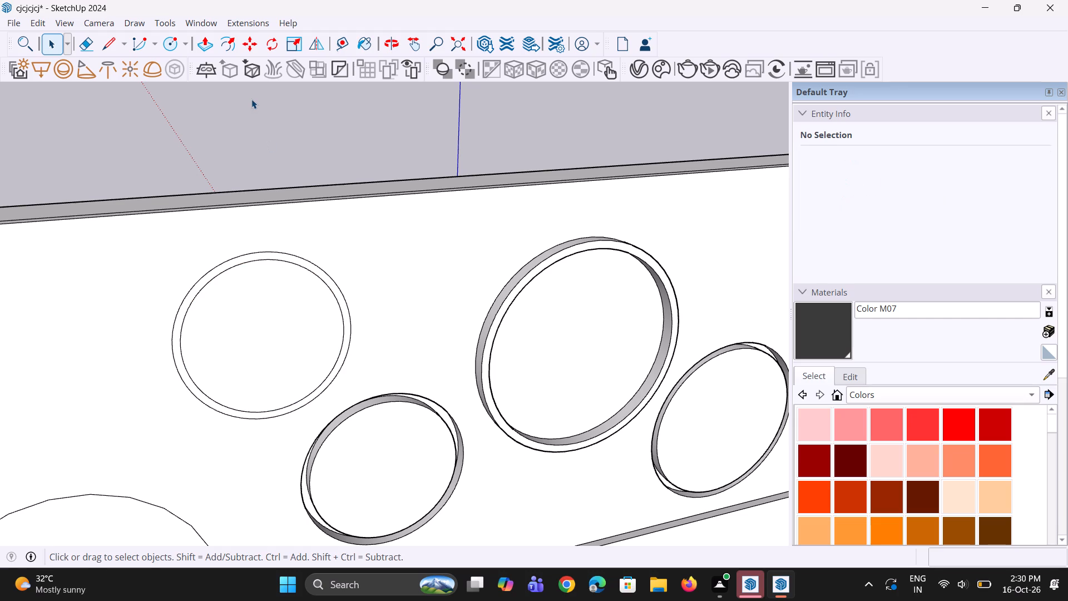
Delete the inner circle of the flattened ring, leaving only its outer circle.
scroll(278, 277, "up", 3)
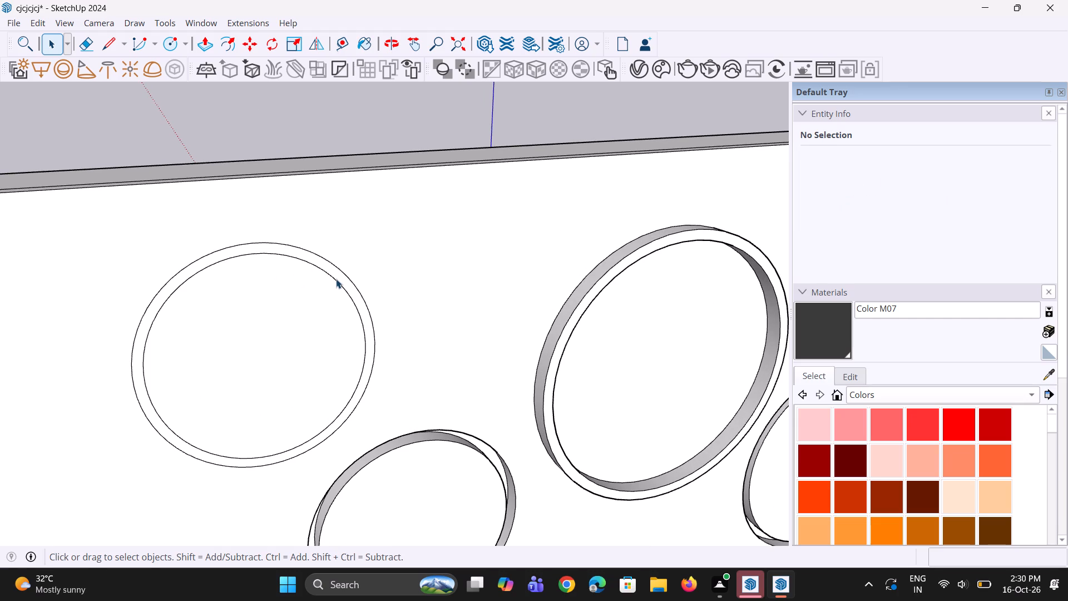
left_click(335, 278)
key("Delete")
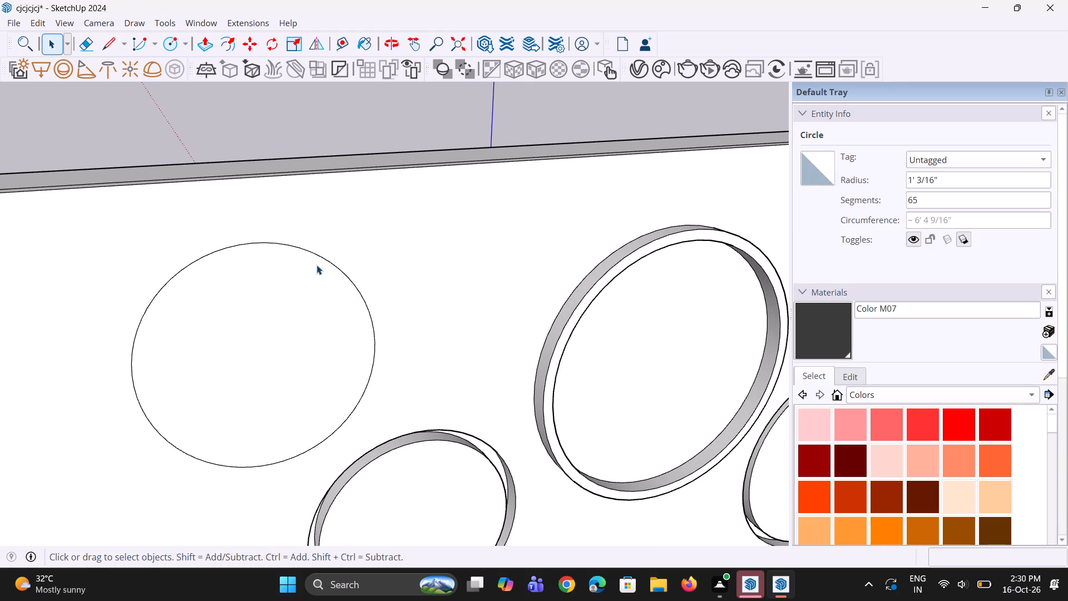
Move the circle face about 1' 3 3/16" diagonally up the wall so it overlaps the wall's top edge.
left_click(293, 307)
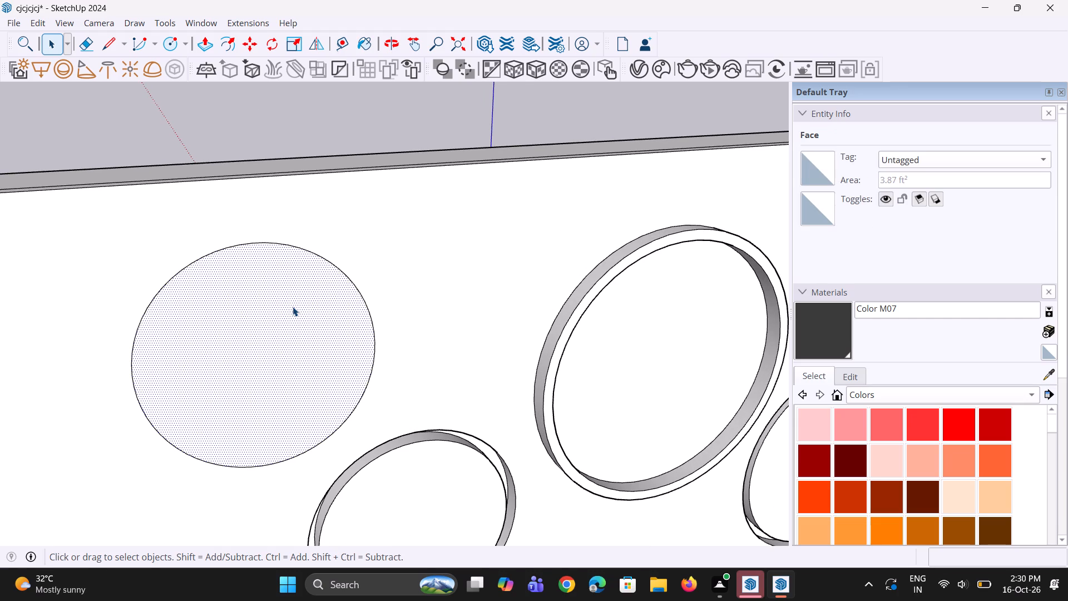
type("nm")
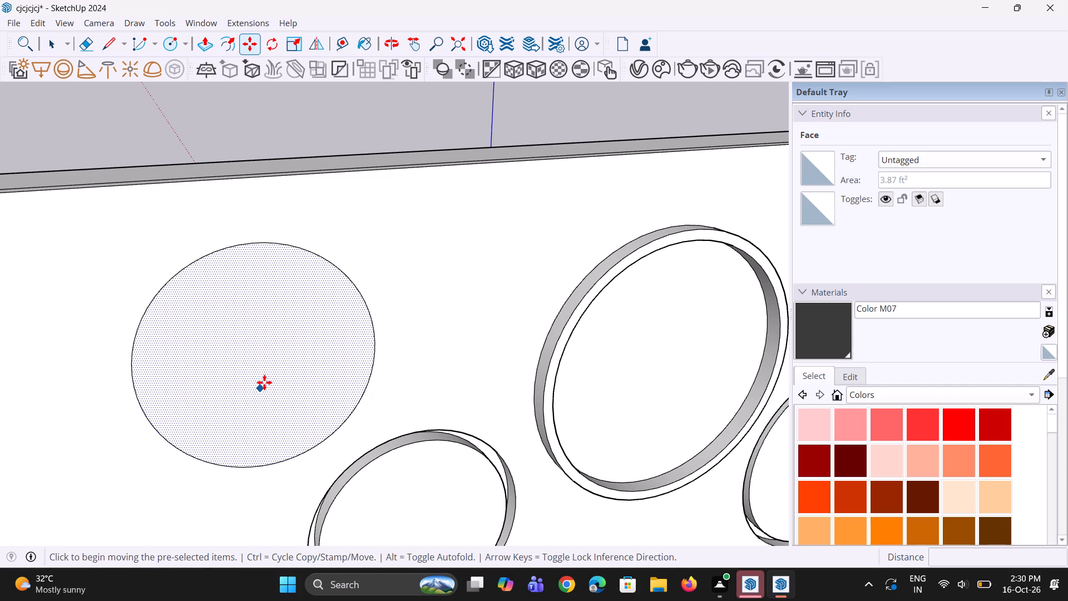
left_click(264, 382)
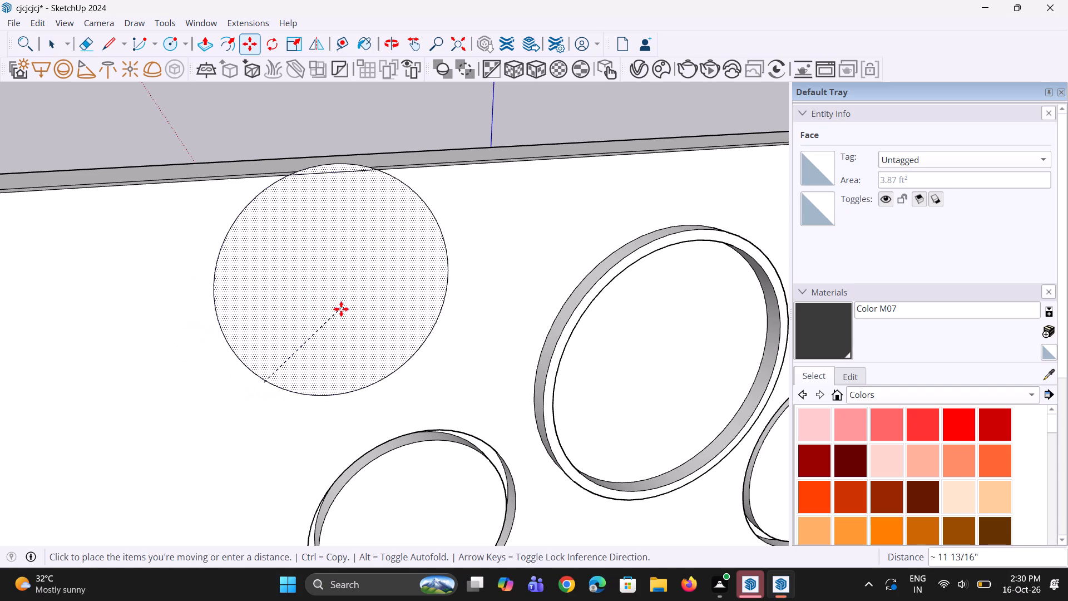
left_click(360, 285)
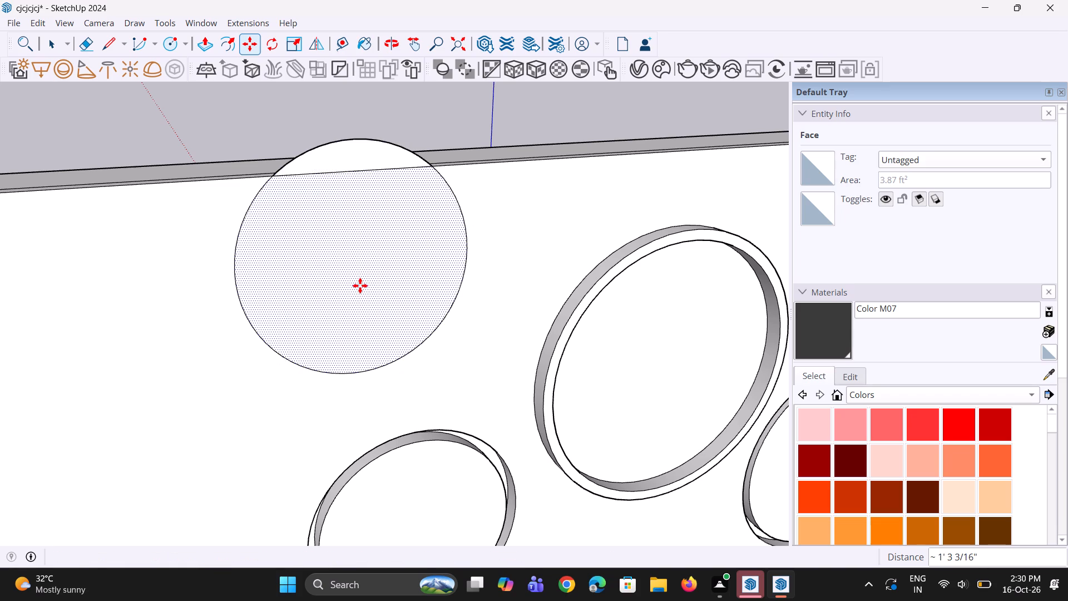
Erase the part of the moved circle that projects above the wall's top edge.
scroll(360, 285, "up", 2)
key("e")
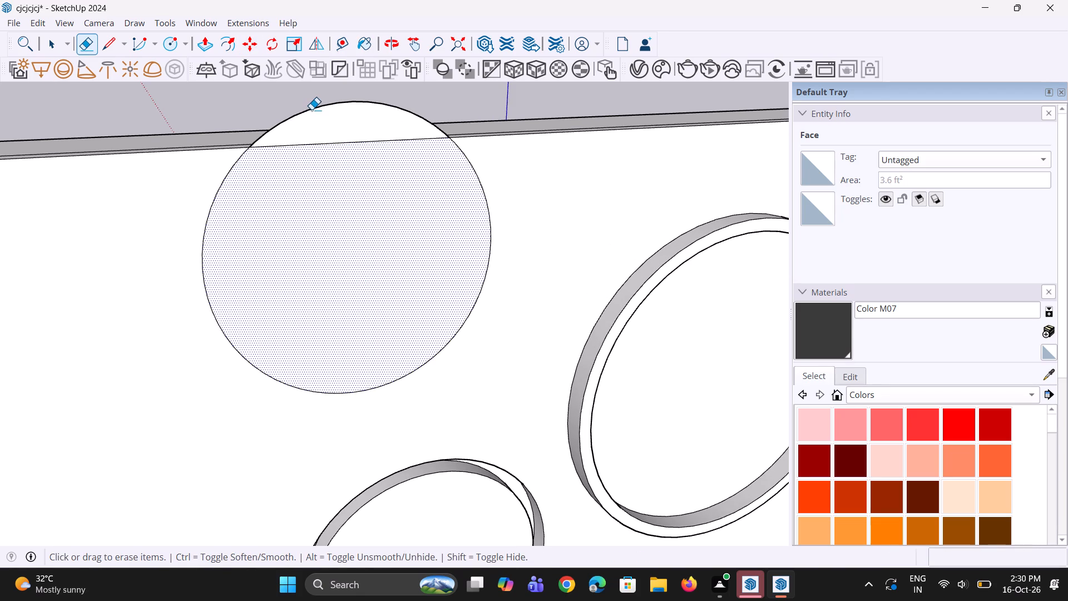
left_click(312, 109)
scroll(338, 149, "down", 6)
middle_click_drag(337, 236, 297, 220)
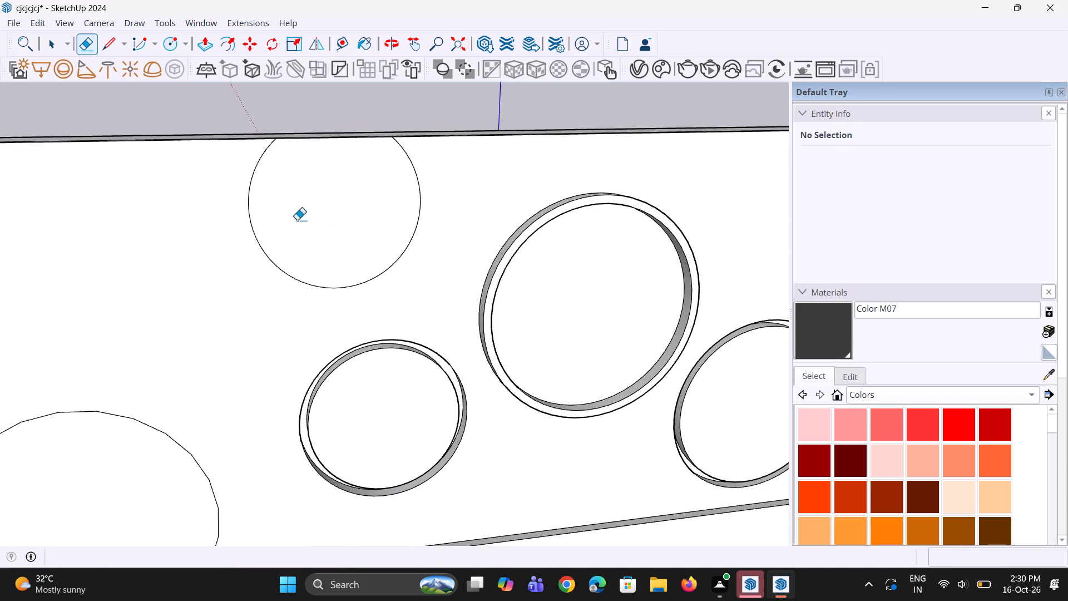
Offset the trimmed circle's outline outward by about 1 5/16".
scroll(296, 255, "up", 3)
key("space")
left_click(325, 274)
left_click(325, 284)
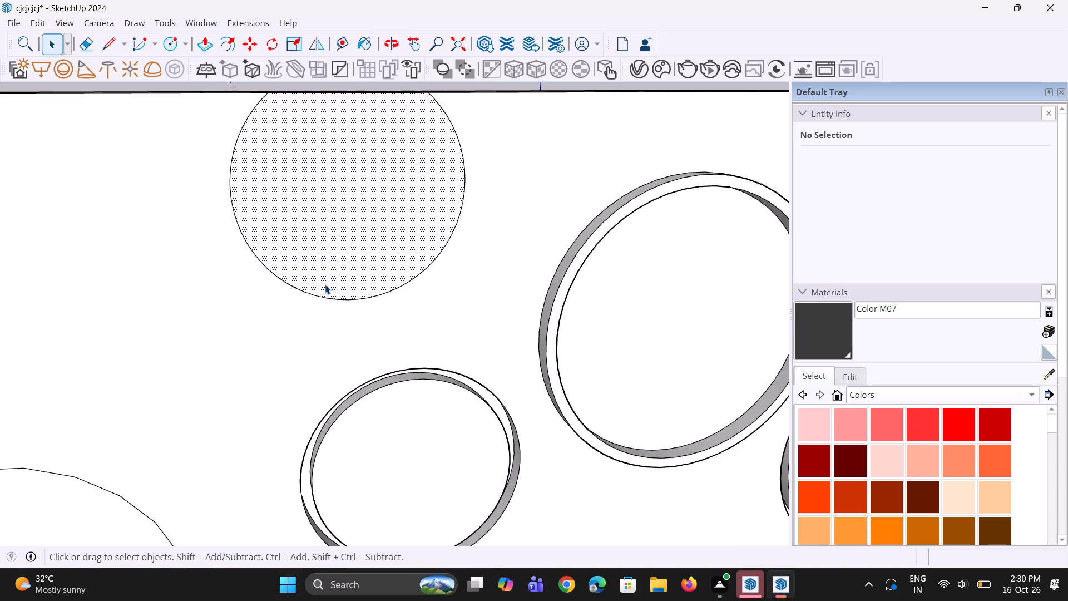
key("f")
left_click(323, 290)
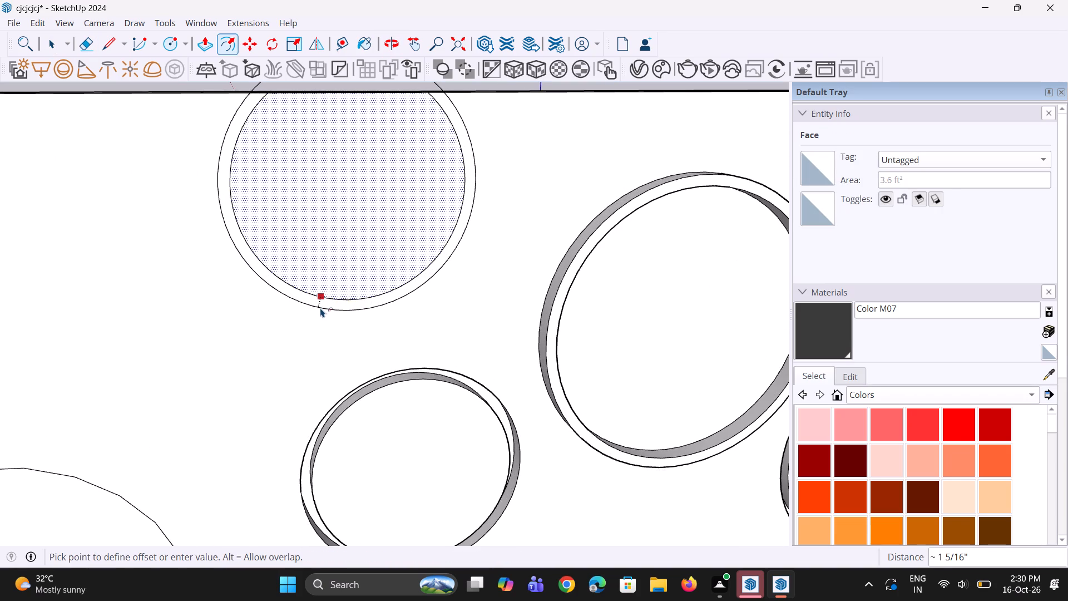
left_click(320, 308)
Erase the offset outline's straight line that lies beyond the wall's top edge.
scroll(354, 344, "down", 6)
middle_click_drag(357, 343, 251, 436)
scroll(312, 258, "up", 3)
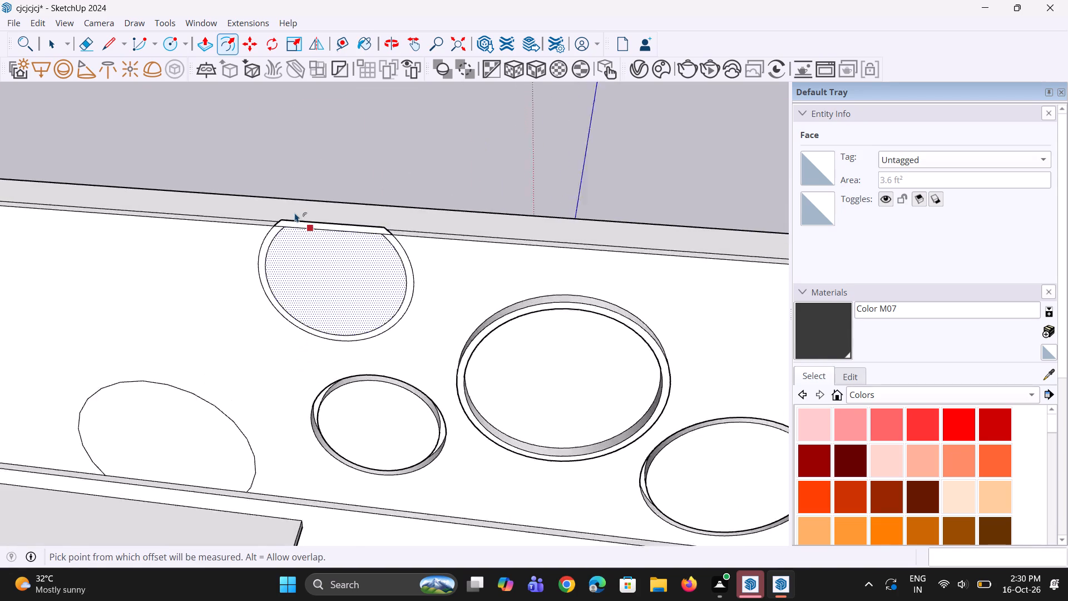
scroll(295, 213, "up", 1)
scroll(288, 200, "down", 1)
scroll(288, 200, "up", 2)
key("e")
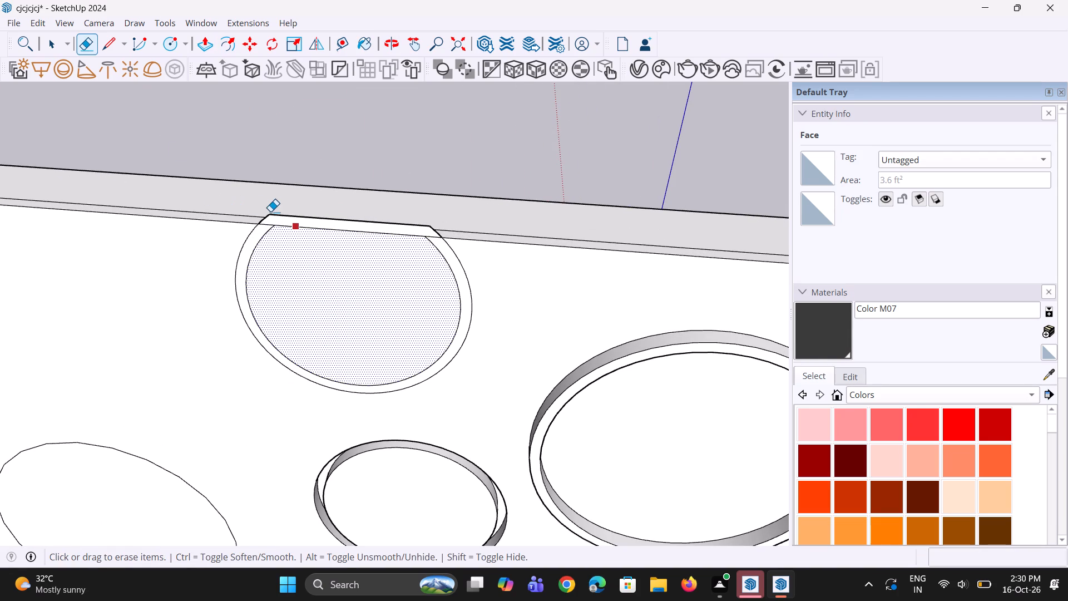
left_click(279, 216)
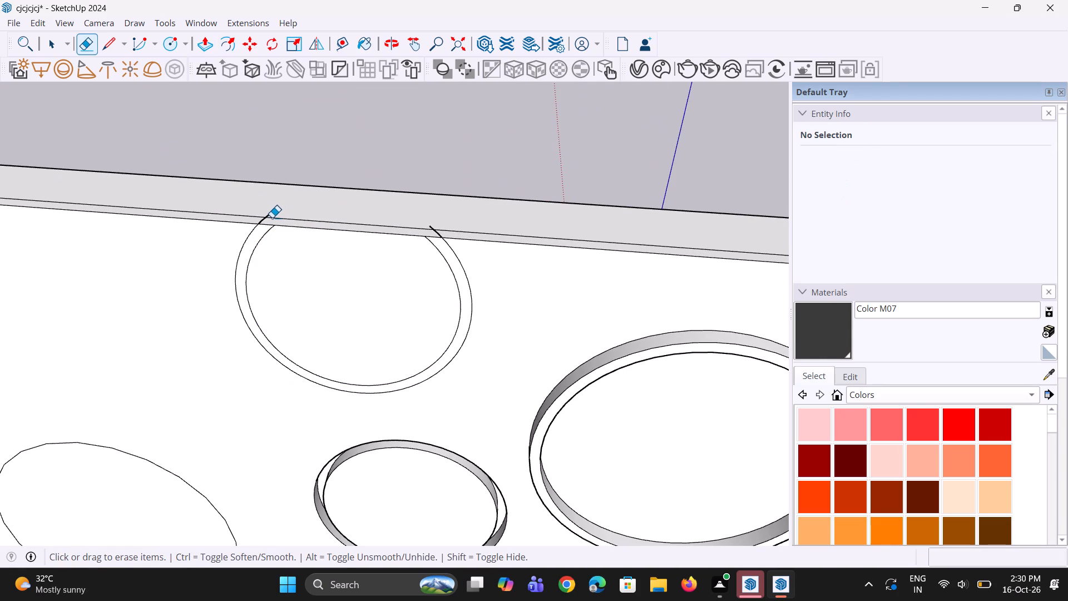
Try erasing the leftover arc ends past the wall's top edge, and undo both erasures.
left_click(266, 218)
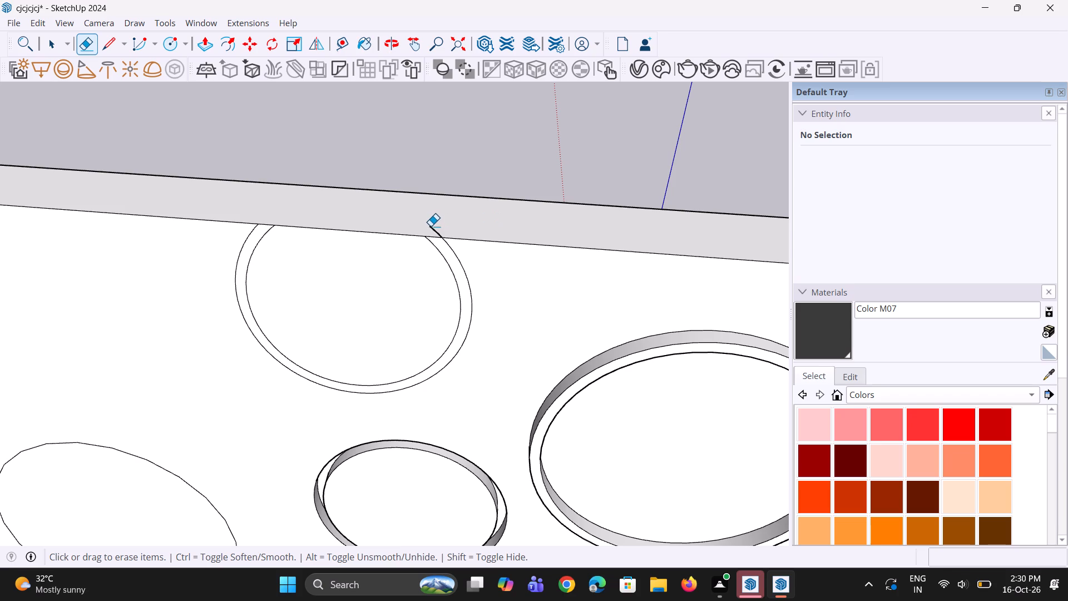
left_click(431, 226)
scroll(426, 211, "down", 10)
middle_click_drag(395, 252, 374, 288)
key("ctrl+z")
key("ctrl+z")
Erase the two short arc ends sticking out past the wall's top edge, keeping the wall's edge lines.
scroll(402, 224, "up", 5)
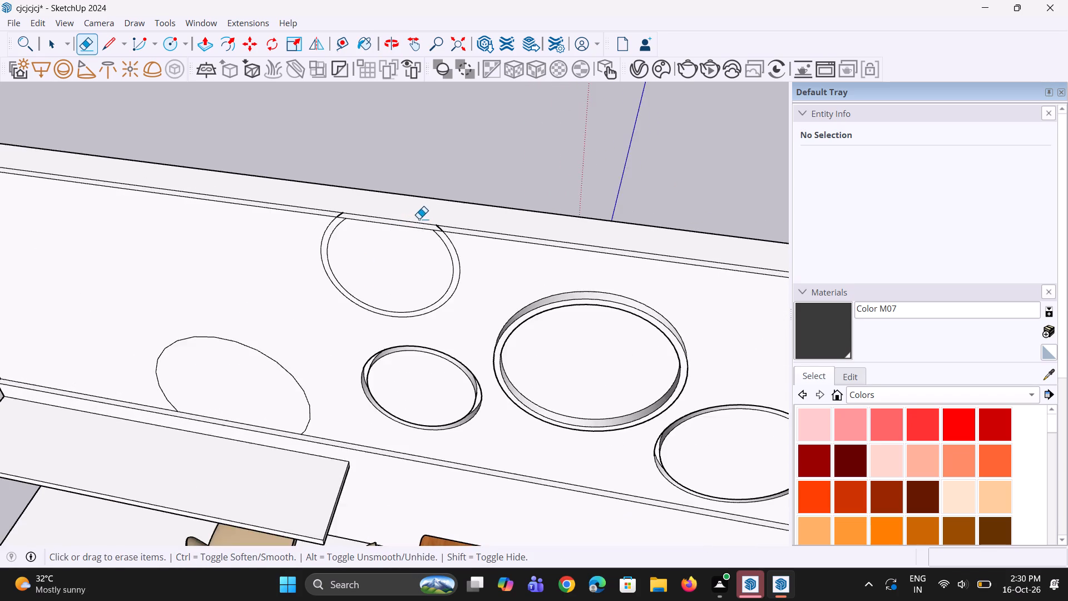
scroll(419, 219, "up", 8)
left_click(461, 234)
scroll(268, 190, "up", 4)
scroll(160, 204, "up", 4)
left_click(194, 200)
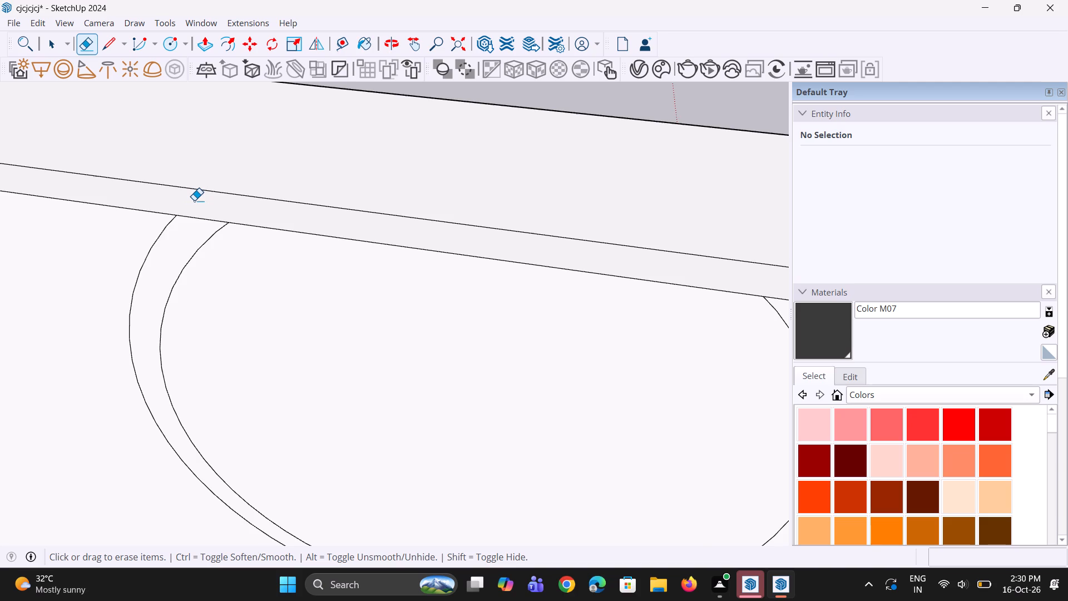
Pull the trimmed circle's ring band out from the wall by 3/4".
scroll(194, 200, "down", 12)
middle_click_drag(424, 304, 407, 274)
key("space")
key("space")
scroll(399, 327, "up", 4)
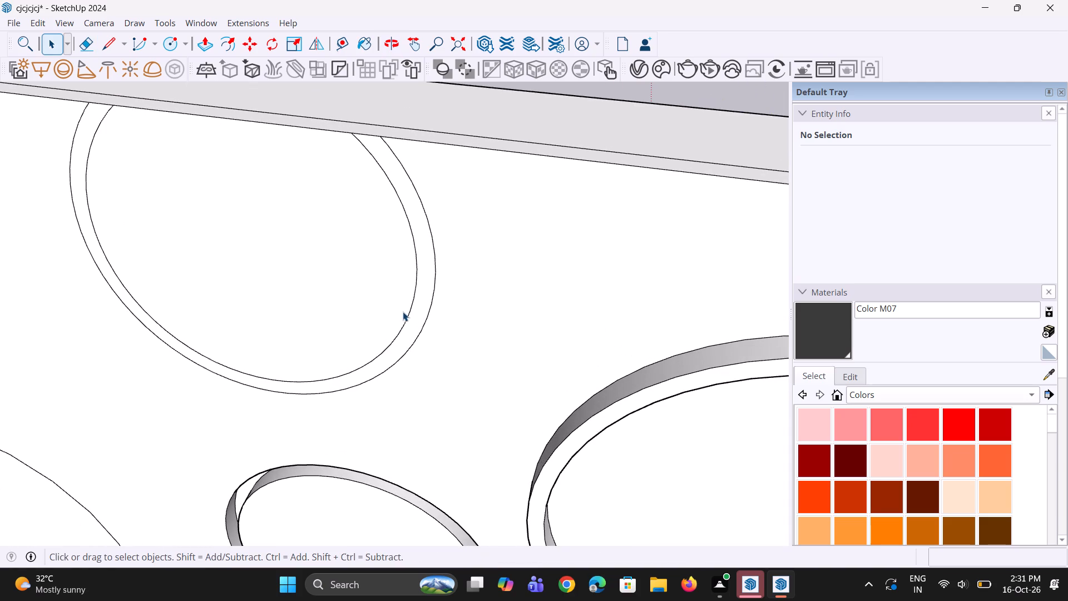
key("p")
left_click(408, 329)
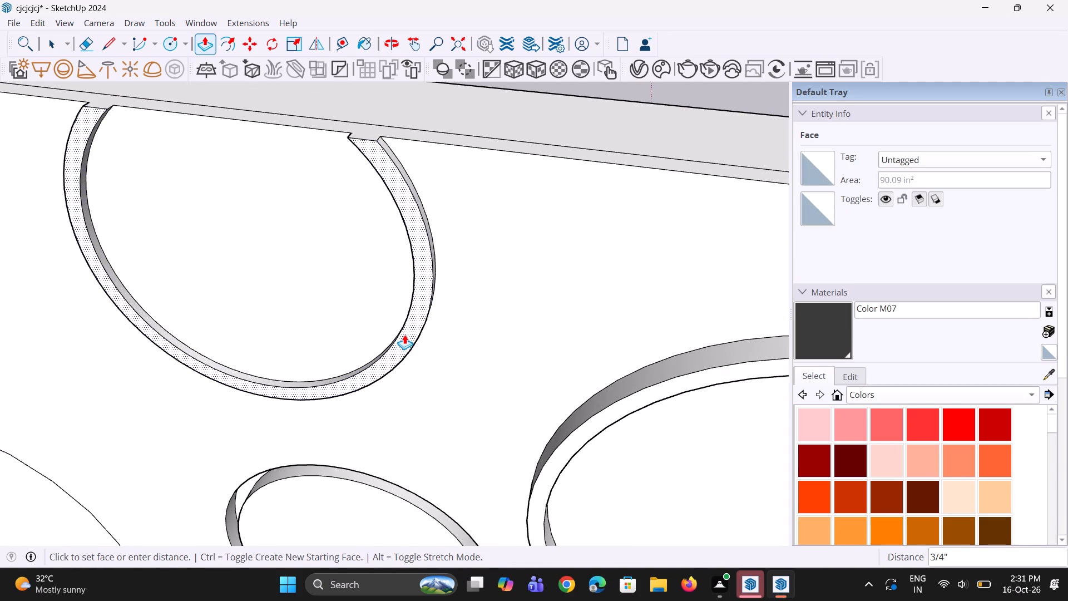
left_click(404, 334)
scroll(405, 332, "down", 10)
middle_click_drag(422, 316, 454, 239)
scroll(454, 239, "up", 1)
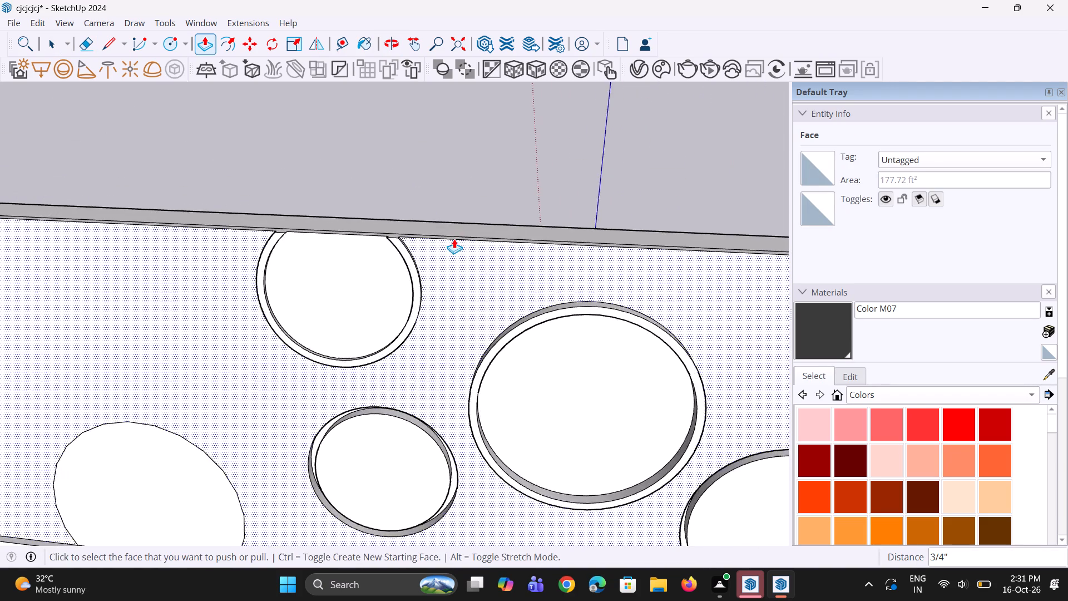
scroll(454, 239, "down", 6)
middle_click_drag(449, 340, 442, 290)
key("space")
key("space")
Push the raised ring above the second dining set back 2 1/4" so it is flush with the wall.
scroll(359, 283, "down", 6)
middle_click_drag(478, 334, 479, 369)
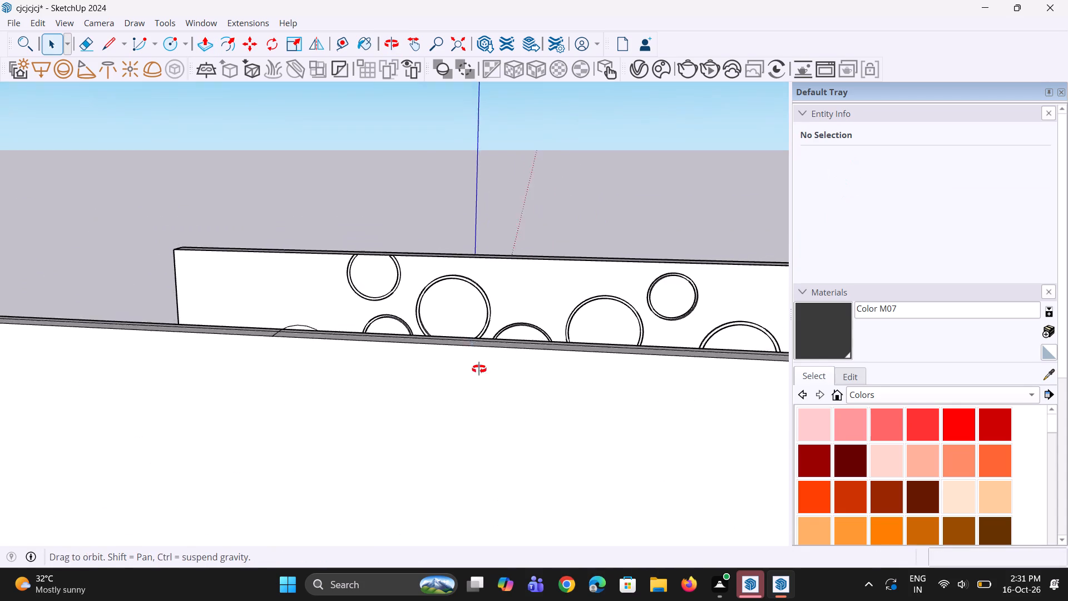
middle_click_drag(479, 369, 467, 400)
scroll(481, 378, "up", 6)
key("p")
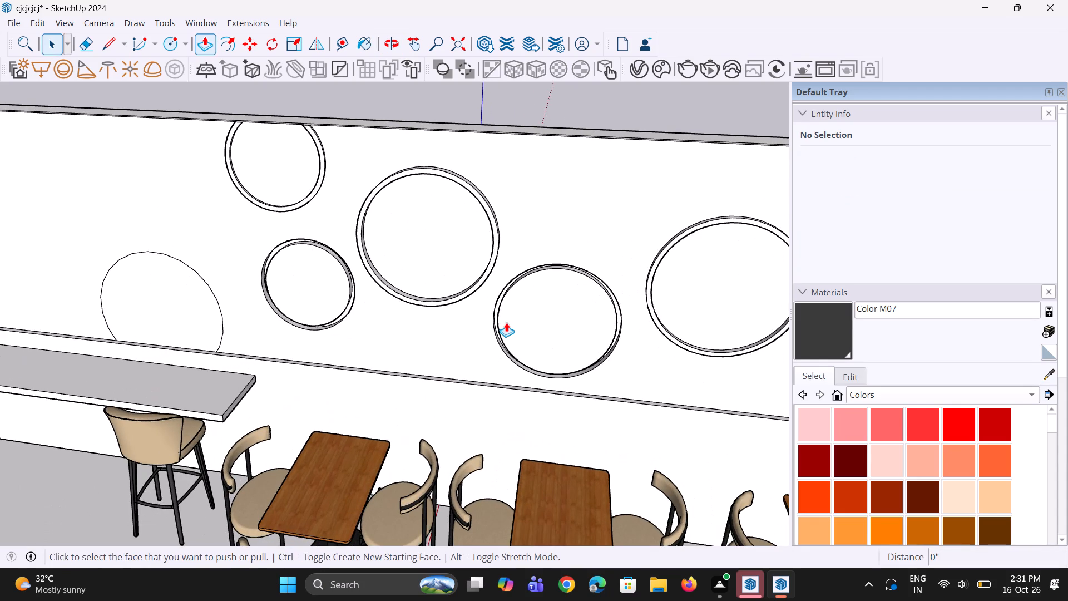
scroll(518, 337, "up", 11)
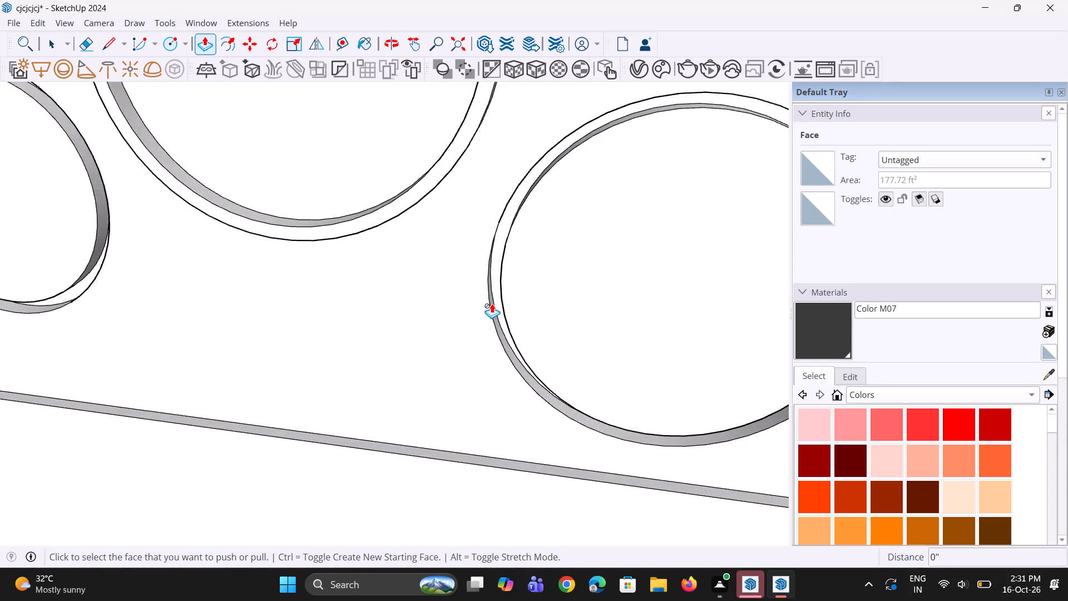
scroll(492, 303, "up", 2)
left_click(502, 302)
left_click(553, 332)
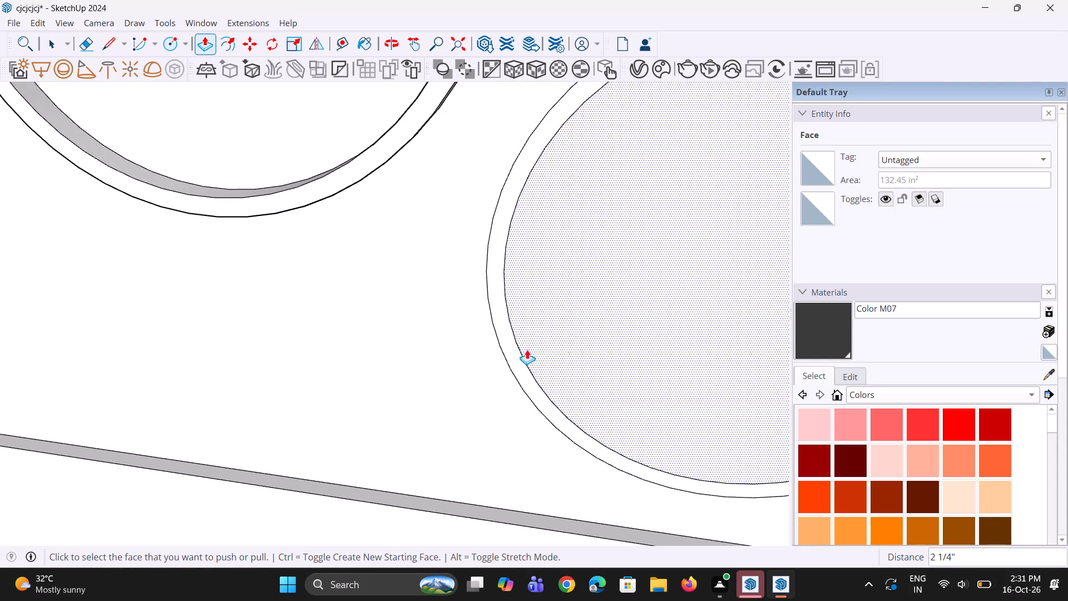
scroll(512, 364, "down", 10)
middle_click_drag(491, 333, 410, 318)
key("space")
key("space")
Select the inner face and band of the flat ring above the second dining set and move them down about 11 1/8" onto the ledge.
scroll(537, 423, "up", 2)
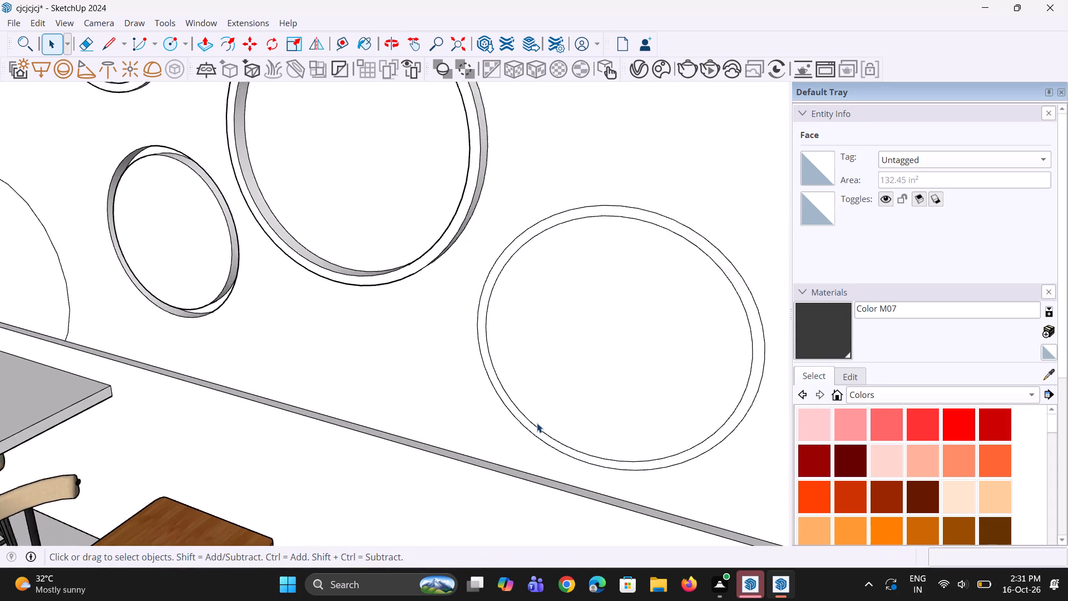
scroll(537, 423, "up", 1)
left_click(552, 422)
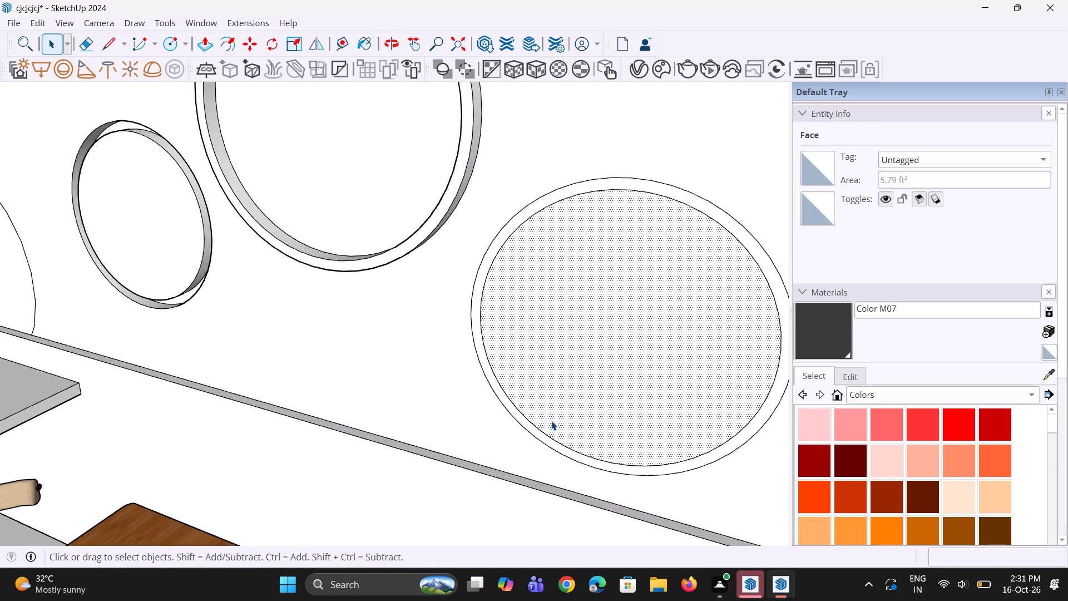
scroll(543, 420, "up", 2)
left_click(546, 444, "ctrl")
key("m")
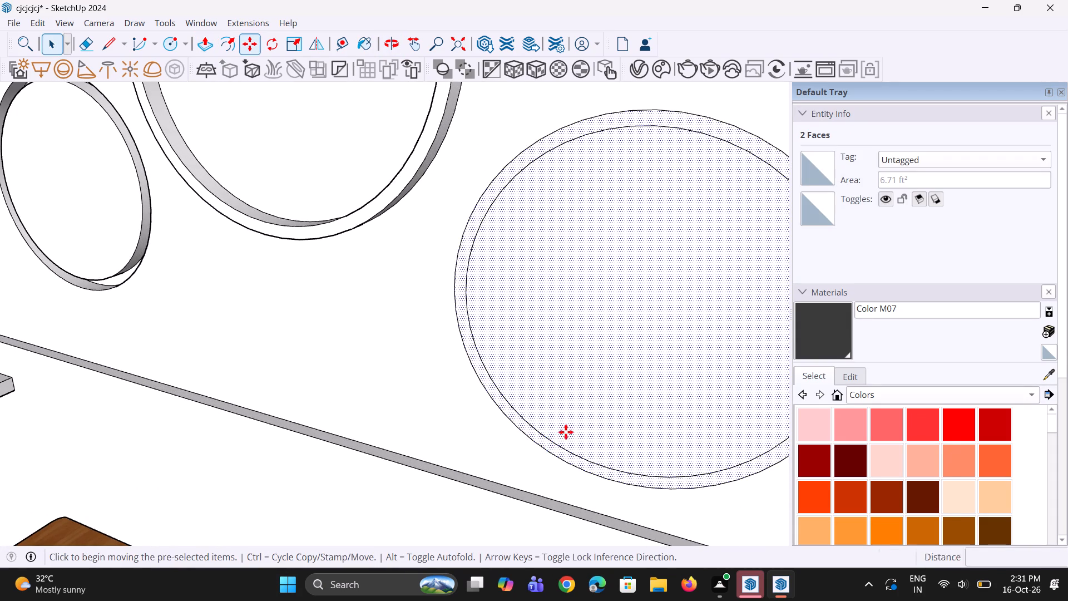
left_click(578, 391)
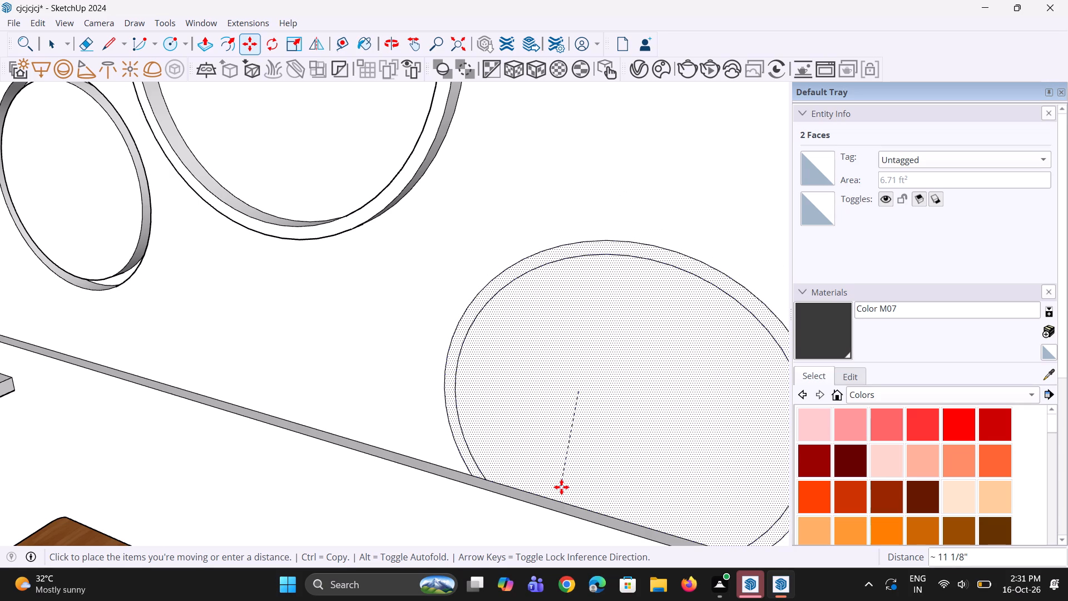
left_click(561, 487)
Reselect the inner face and band of the lowered ring and try to shift them slightly on the wall.
scroll(524, 415, "down", 11)
middle_click_drag(556, 455, 511, 412)
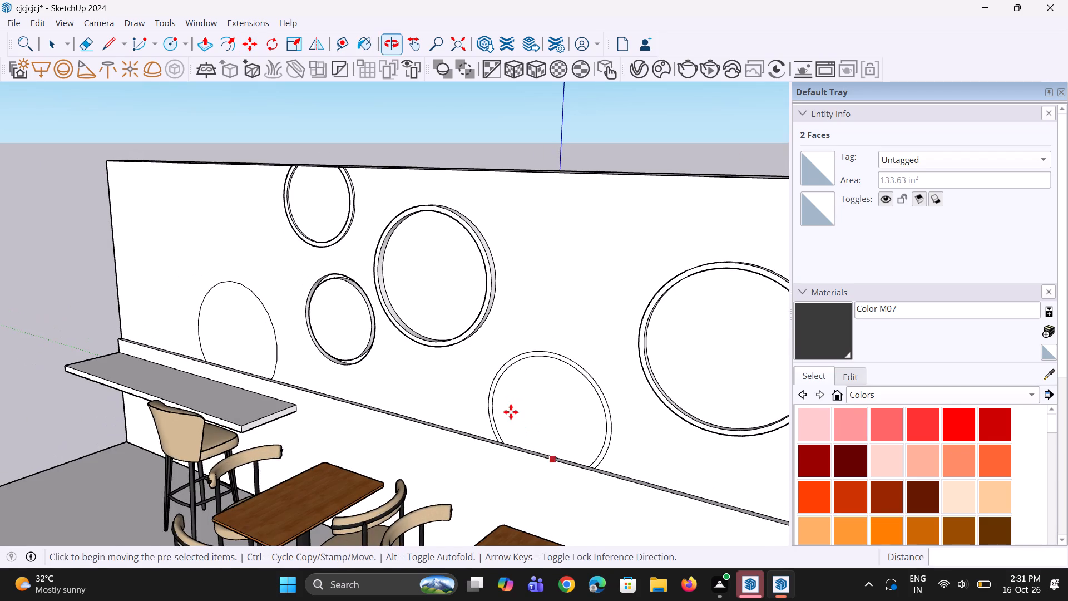
scroll(514, 368, "up", 7)
key("space")
left_click(516, 406)
scroll(484, 371, "up", 3)
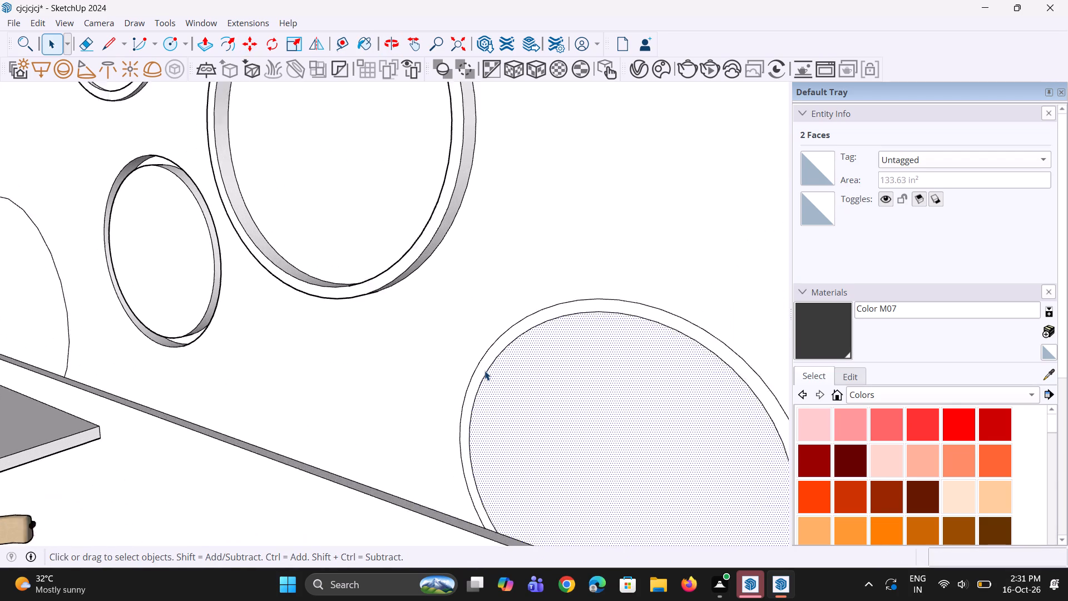
left_click(484, 370, "ctrl")
key("m")
left_click(534, 402)
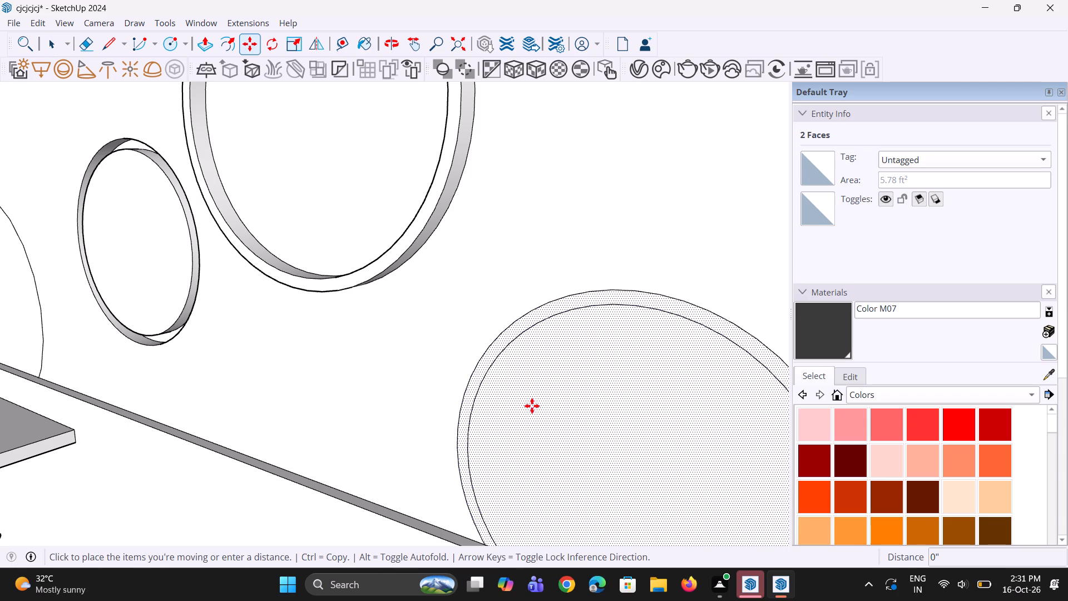
left_click(528, 417)
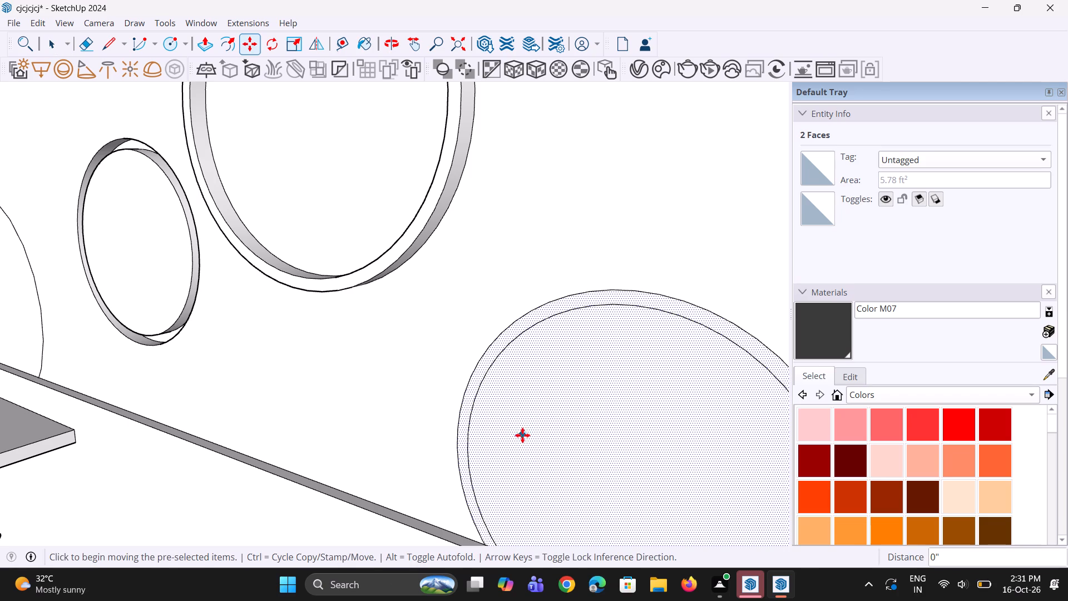
scroll(508, 415, "down", 9)
left_click(537, 432)
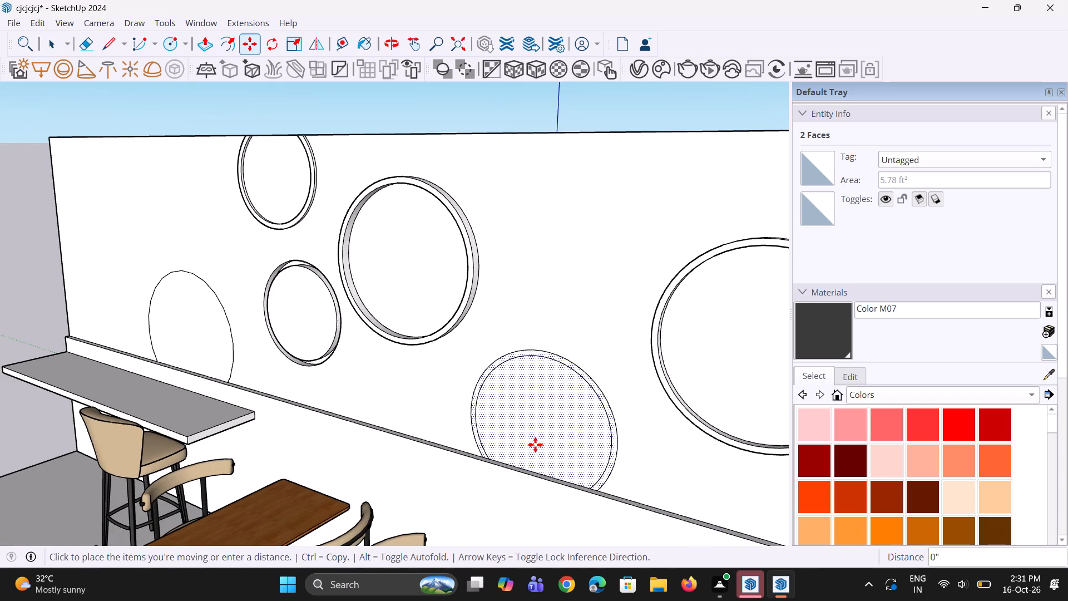
key("space")
key("space")
Nudge the selected lowered ring slightly along the wall, and clear the selection.
scroll(540, 430, "up", 4)
key("space")
key("space")
key("space")
key("m")
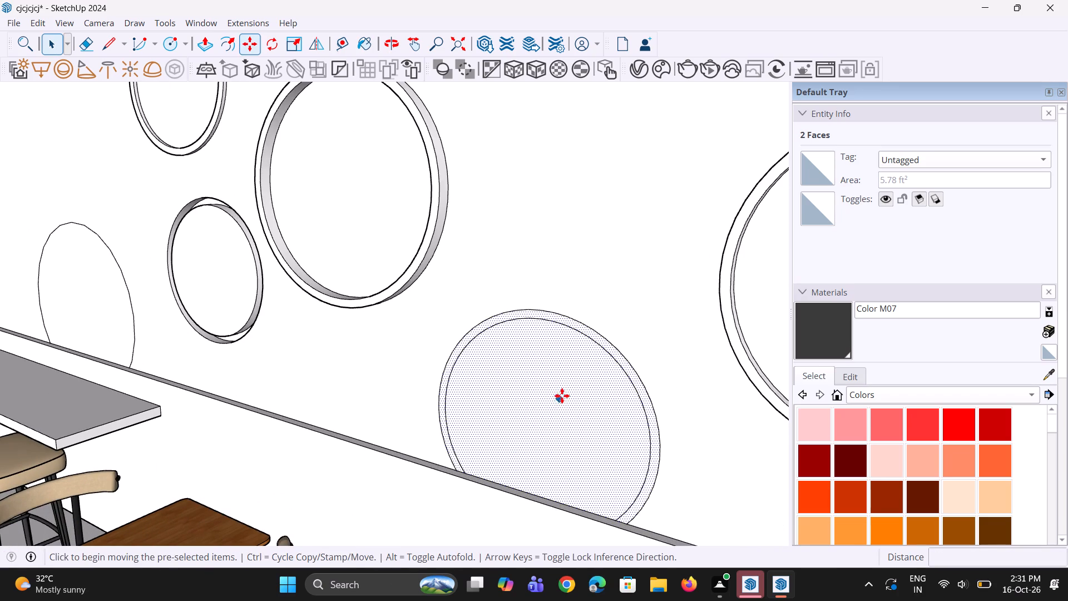
left_click(562, 396)
left_click(556, 408)
key("space")
key("space")
scroll(545, 405, "down", 12)
key("space")
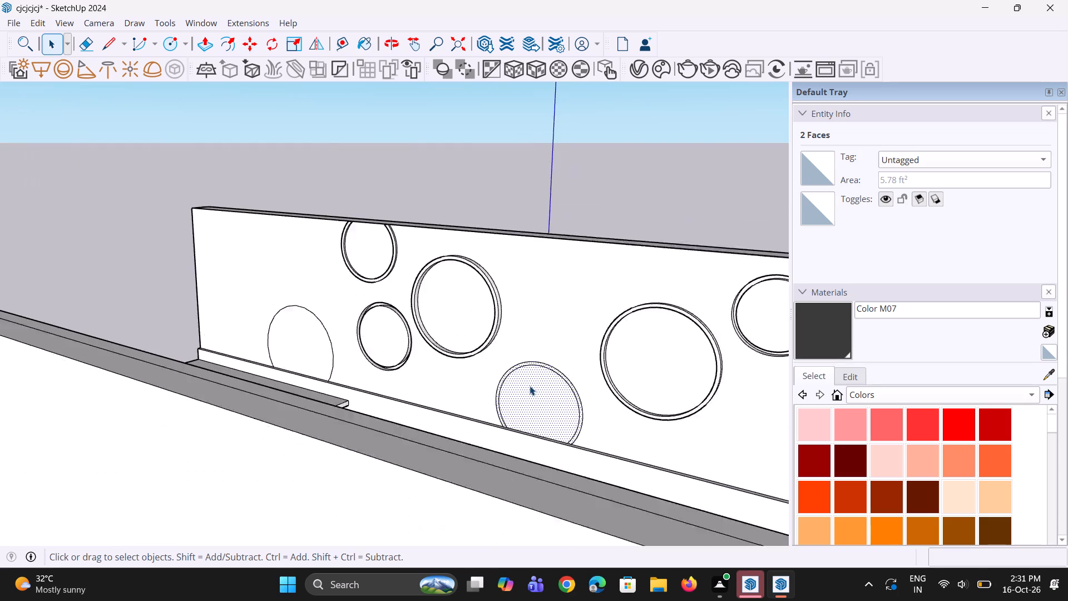
key("space")
double_click(671, 209)
Select the lowered ring's inner face and band again, move them about 1 7/16" along the wall, and clear the selection.
scroll(477, 363, "up", 9)
left_click(544, 404)
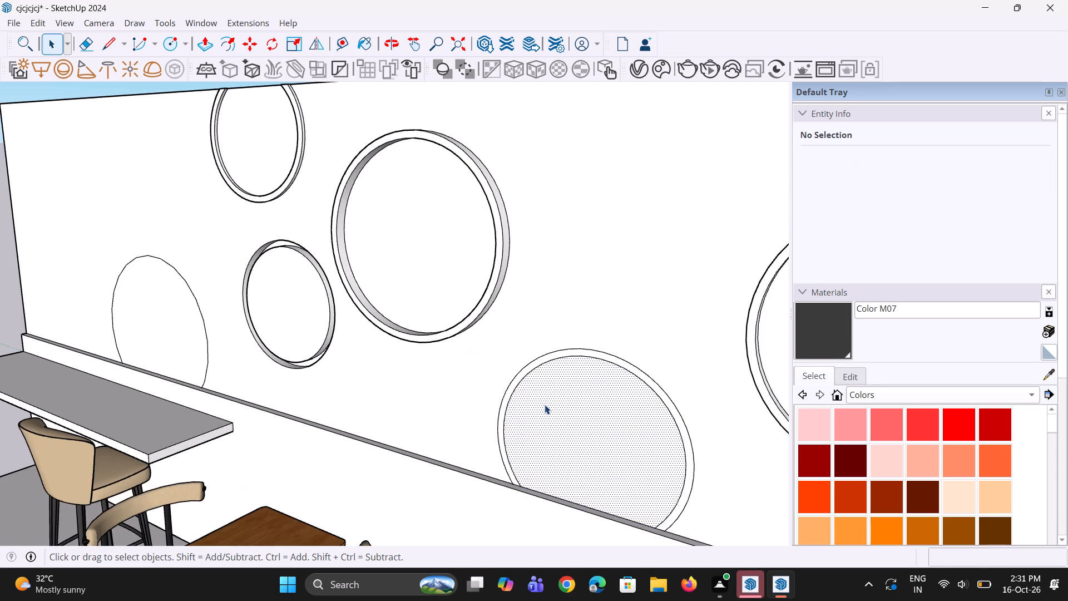
scroll(538, 396, "up", 6)
left_click(548, 333, "ctrl")
scroll(492, 355, "down", 3)
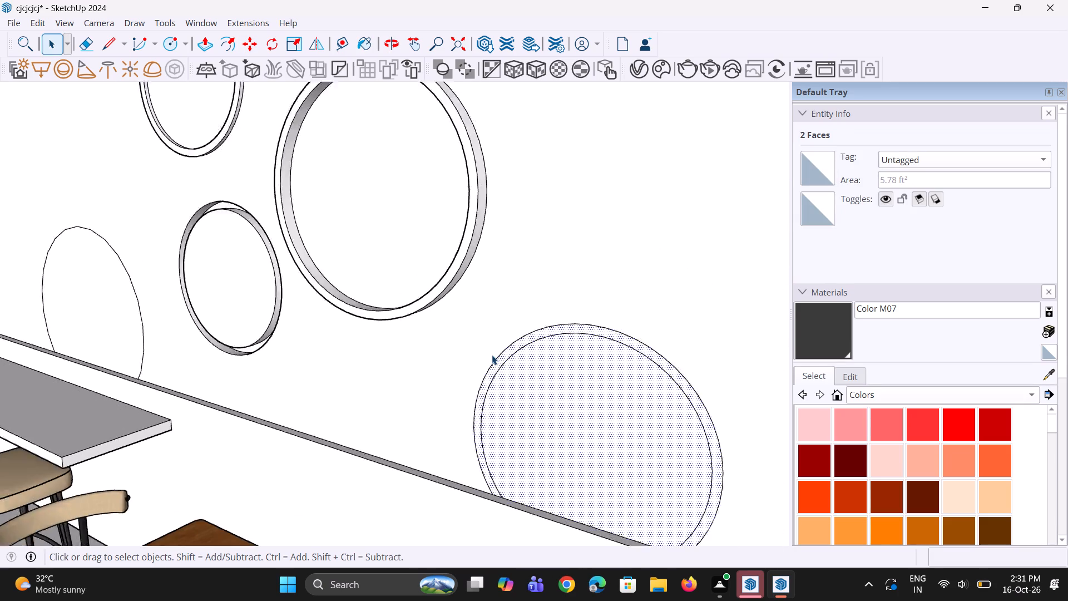
scroll(492, 355, "down", 8)
key("m")
left_click(565, 403)
scroll(557, 415, "up", 3)
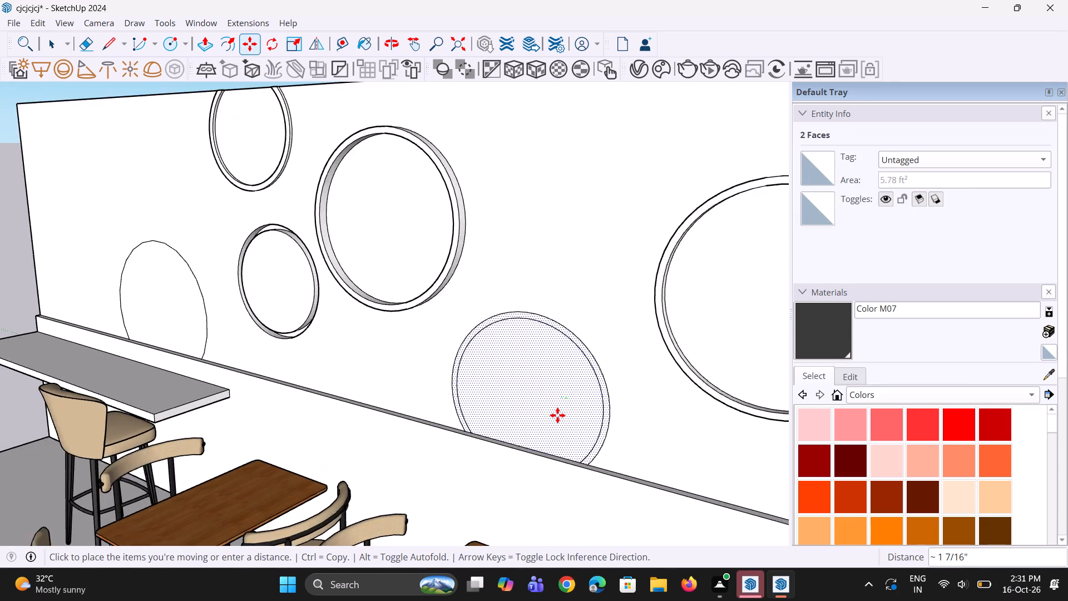
scroll(557, 415, "up", 2)
left_click(557, 416)
left_click(550, 375)
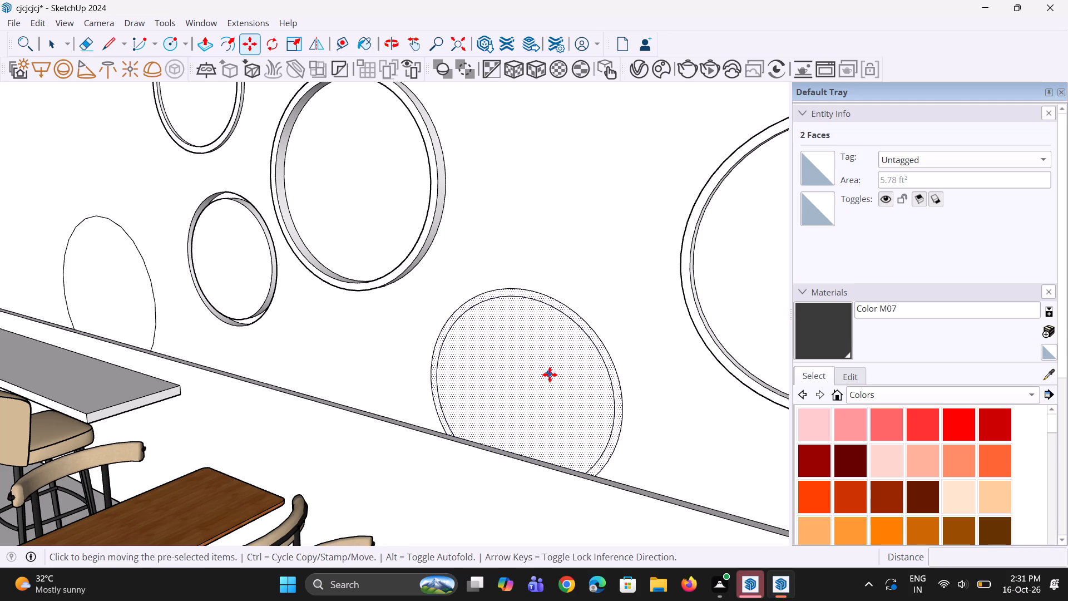
key("space")
key("space")
key("space")
scroll(527, 407, "down", 11)
key("space")
key("space")
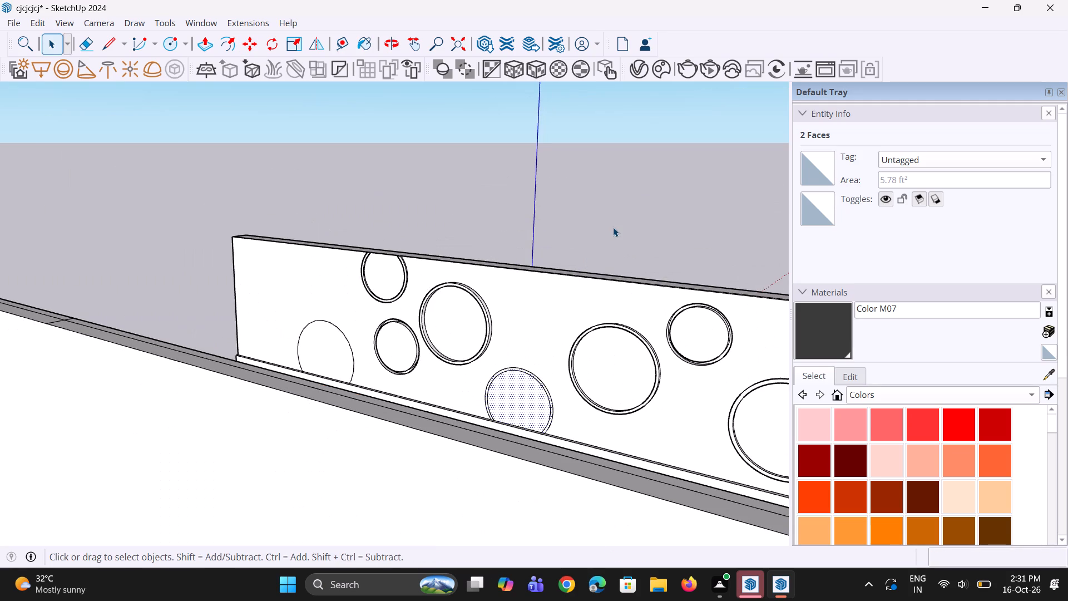
double_click(613, 227)
Reselect the lowered ring's inner face and band and make a final small position adjustment along the ledge.
scroll(374, 418, "up", 1)
middle_click_drag(377, 418, 392, 472)
scroll(481, 361, "up", 11)
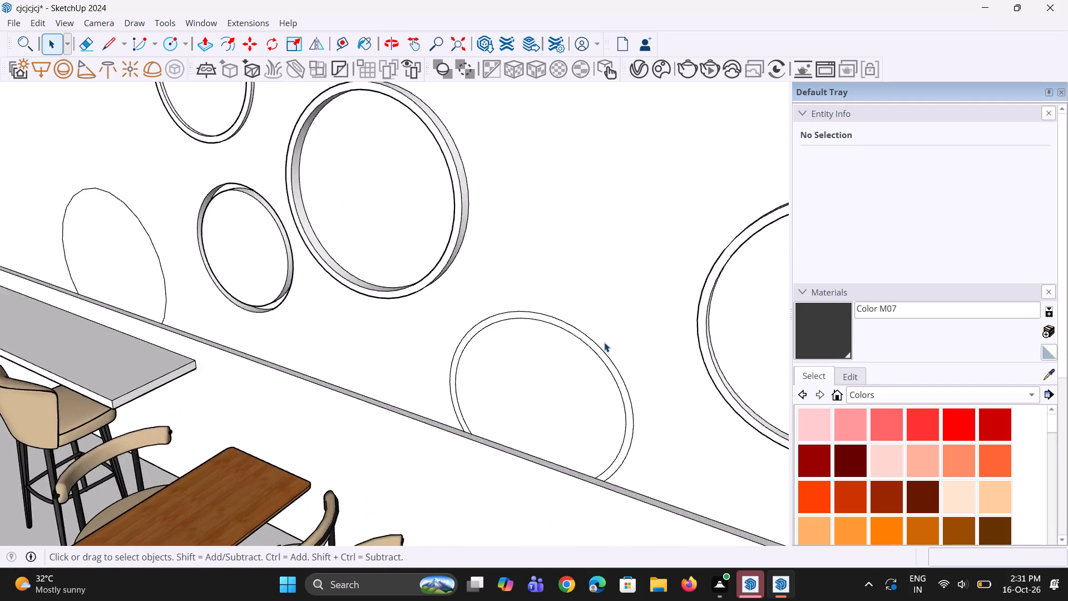
scroll(604, 342, "up", 6)
left_click(546, 383)
scroll(578, 348, "up", 6)
left_click(582, 342, "ctrl")
scroll(574, 352, "down", 6)
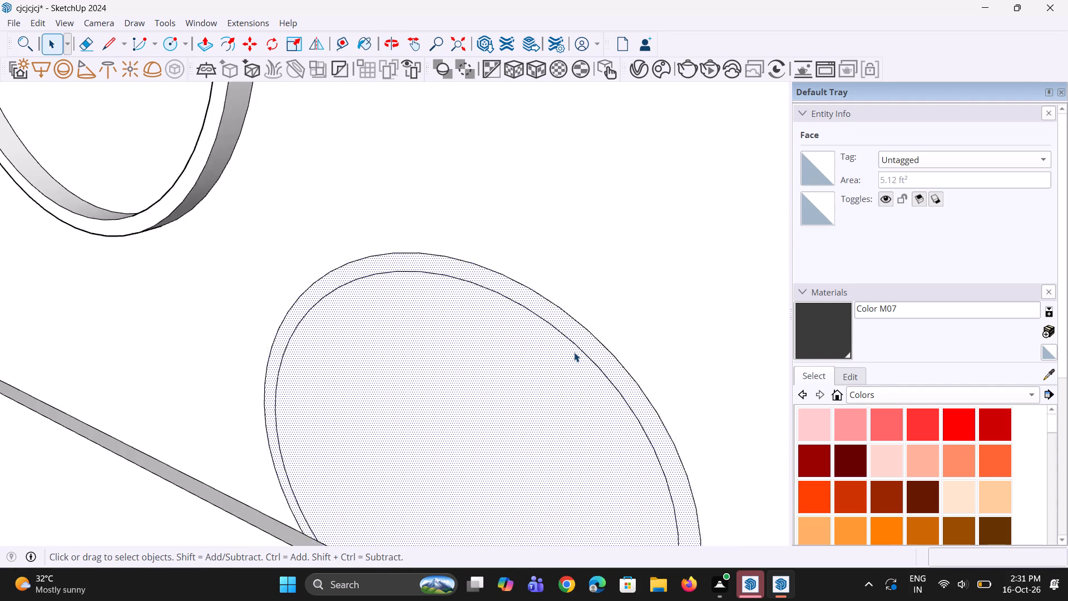
scroll(574, 352, "down", 5)
key("m")
left_click(558, 333)
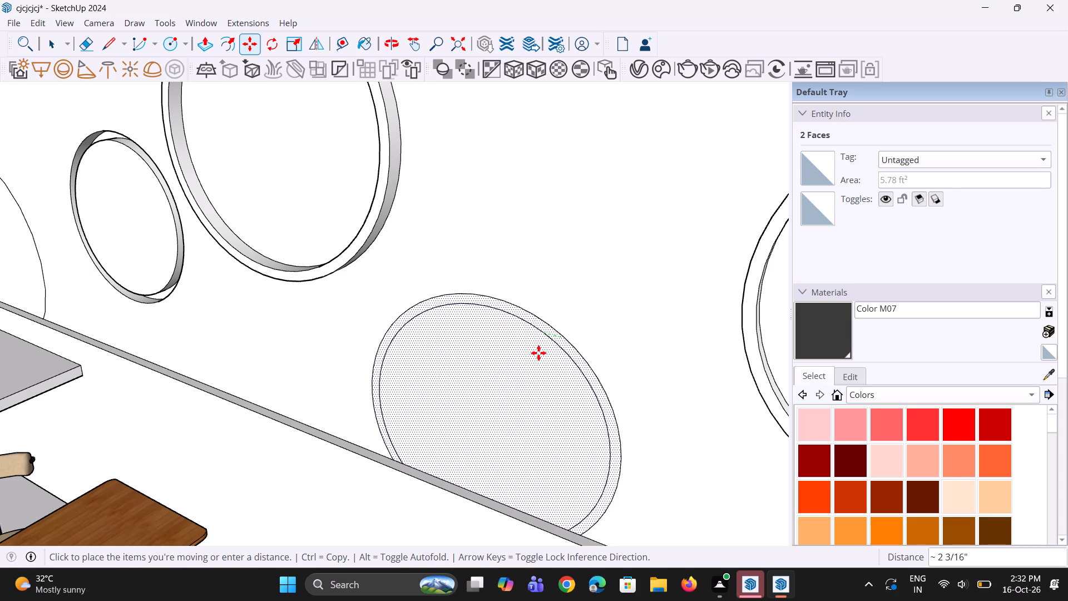
key("Escape")
left_click(533, 321)
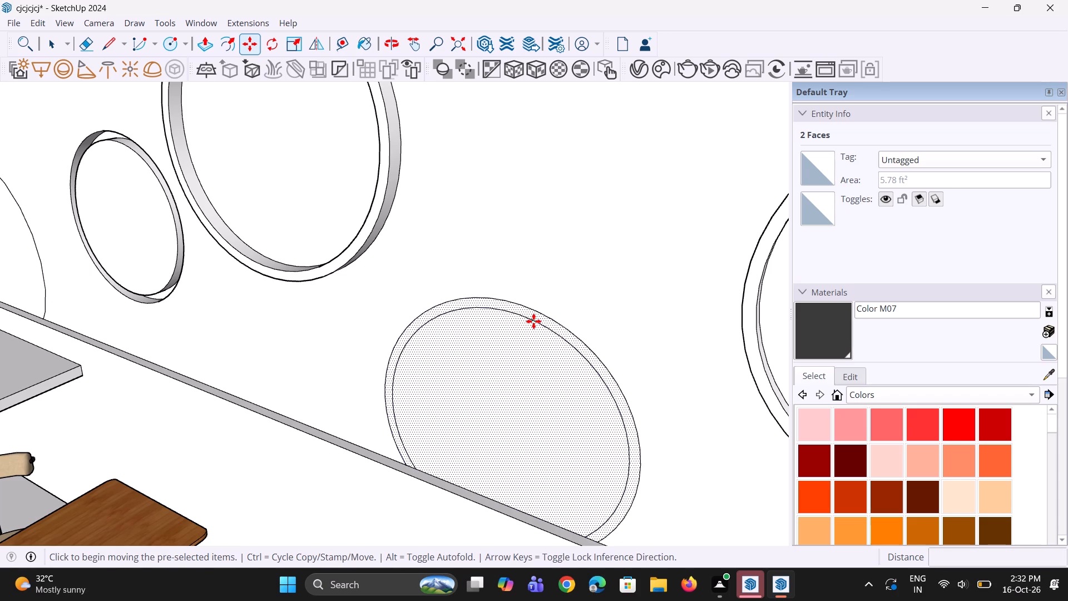
left_click(532, 340)
scroll(537, 352, "down", 6)
key("space")
key("space")
scroll(536, 352, "down", 5)
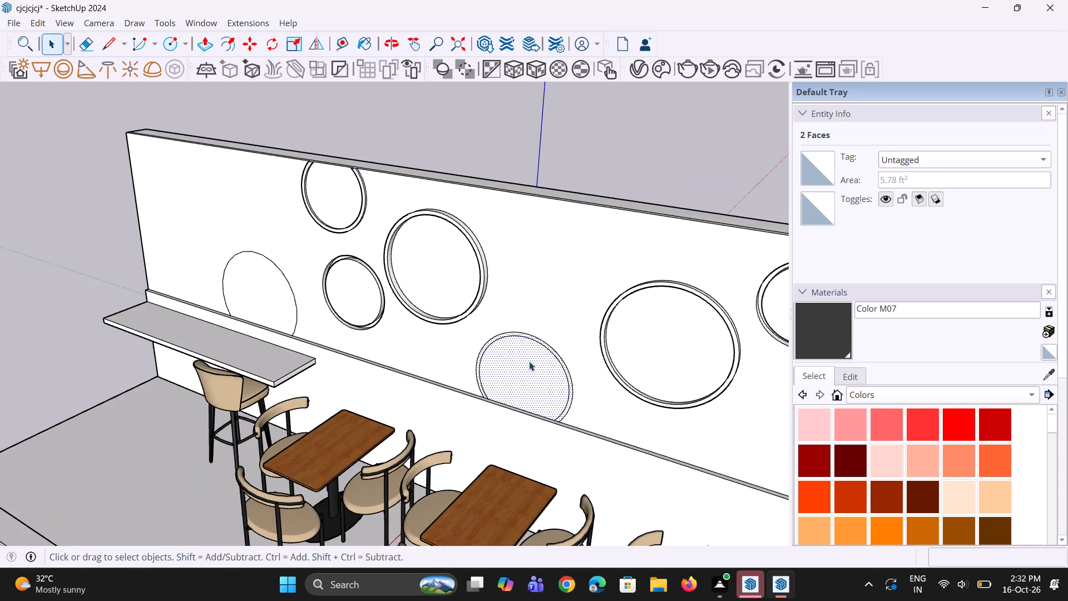
Pull the lowered ring's band out from the wall, using the ledge beneath it as the depth reference.
middle_click_drag(525, 365, 523, 334)
scroll(466, 344, "up", 7)
key("space")
left_click(508, 380)
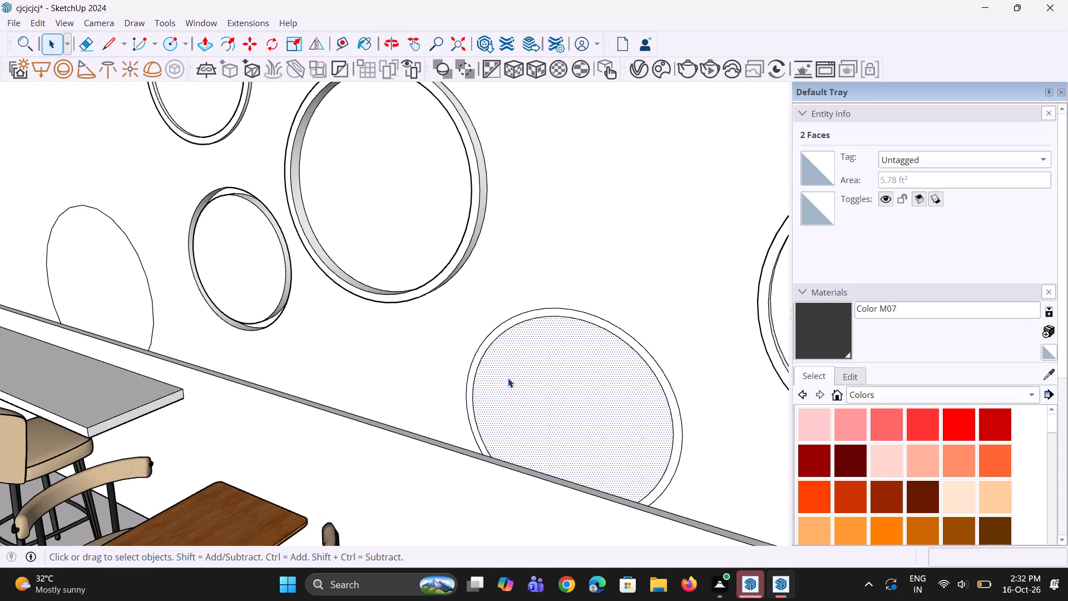
left_click(493, 336)
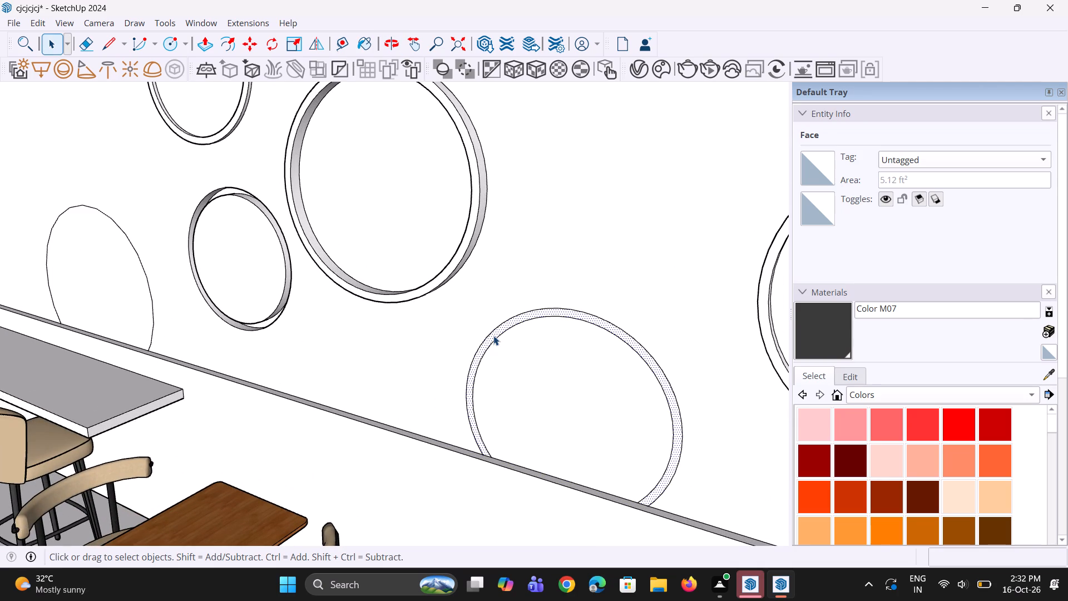
key("p")
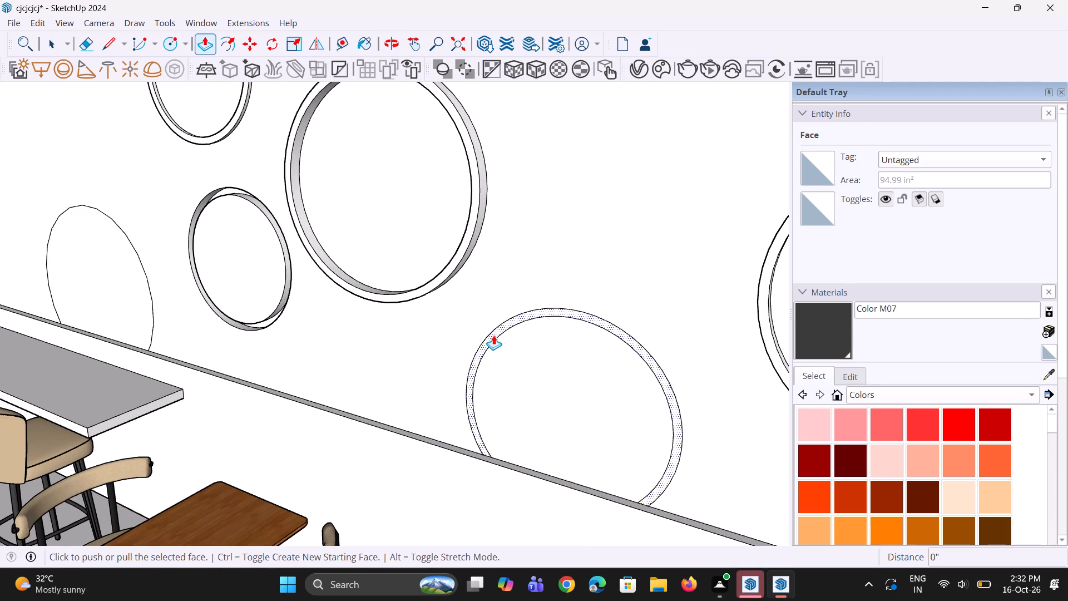
left_click(499, 337)
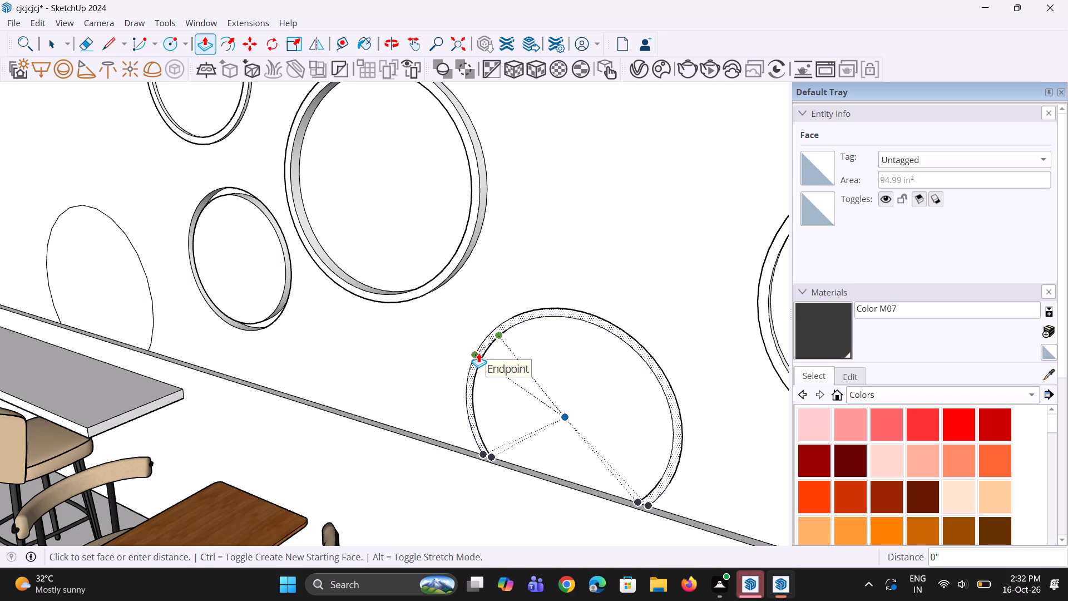
key("Escape")
scroll(498, 340, "up", 4)
left_click(502, 325)
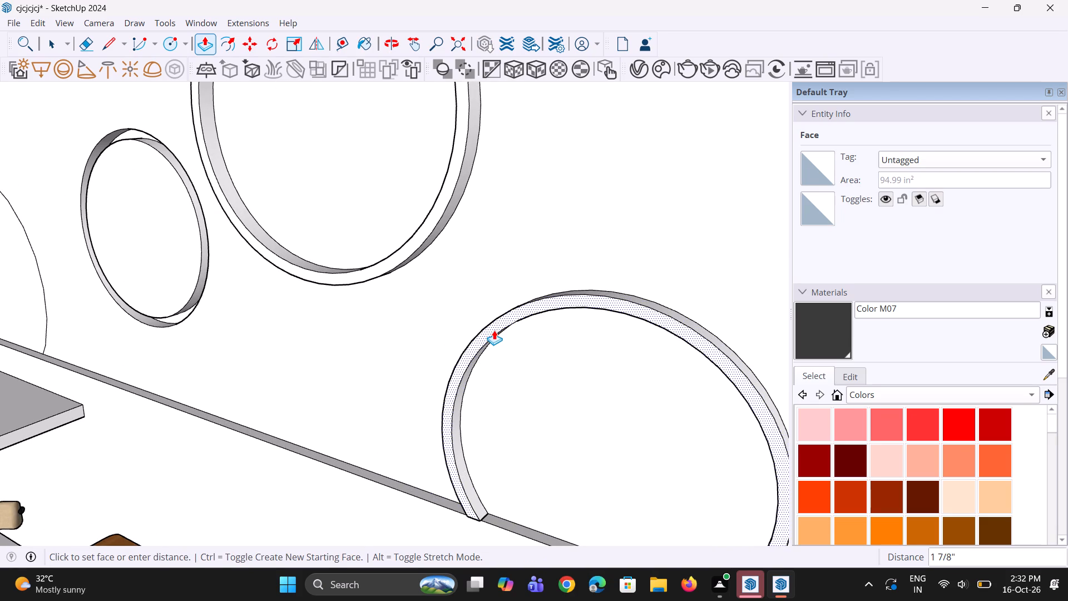
scroll(505, 321, "down", 5)
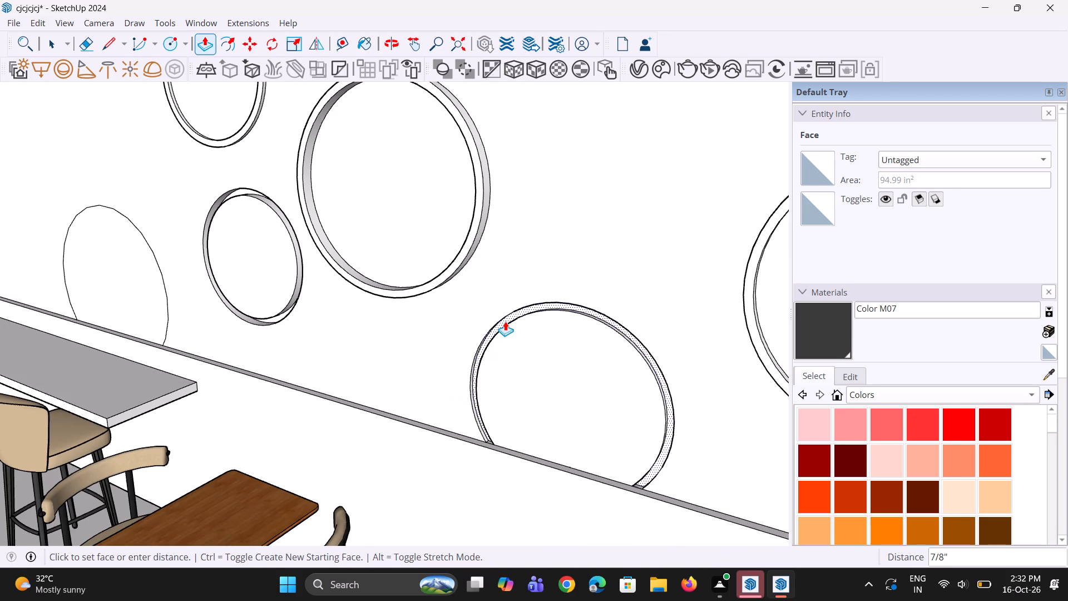
left_click(570, 477)
Examine the arrangement of rings across the whole wall above the dining sets, checking for empty areas.
scroll(543, 492, "down", 5)
middle_click_drag(595, 491, 586, 440)
scroll(577, 423, "down", 4)
key("space")
key("space")
scroll(576, 423, "down", 3)
scroll(567, 380, "down", 5)
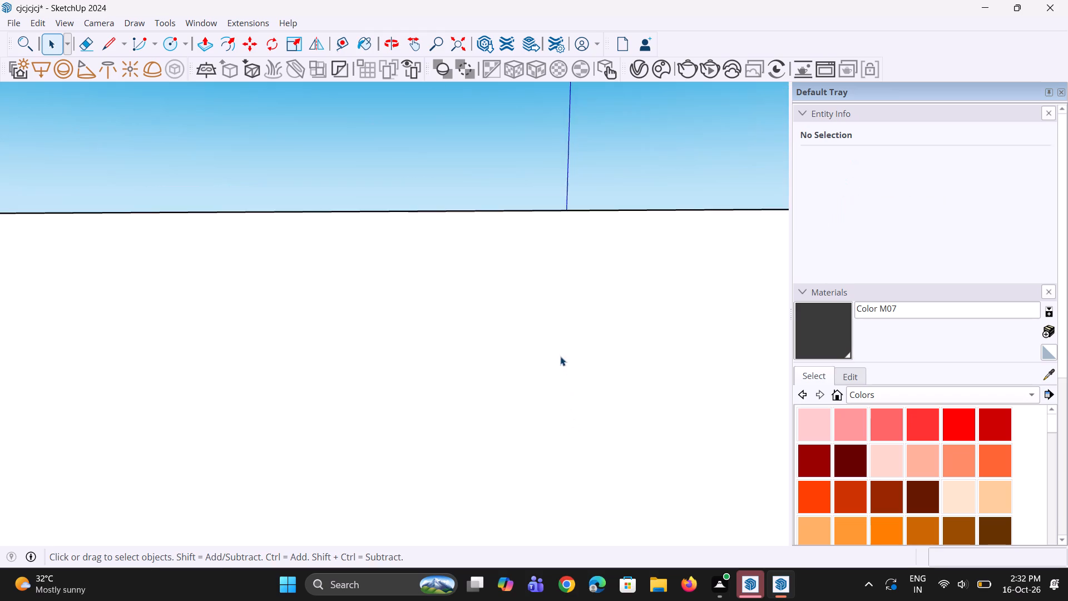
scroll(447, 312, "down", 1)
middle_click_drag(447, 312, 484, 529)
scroll(500, 475, "down", 18)
middle_click_drag(638, 399, 775, 150)
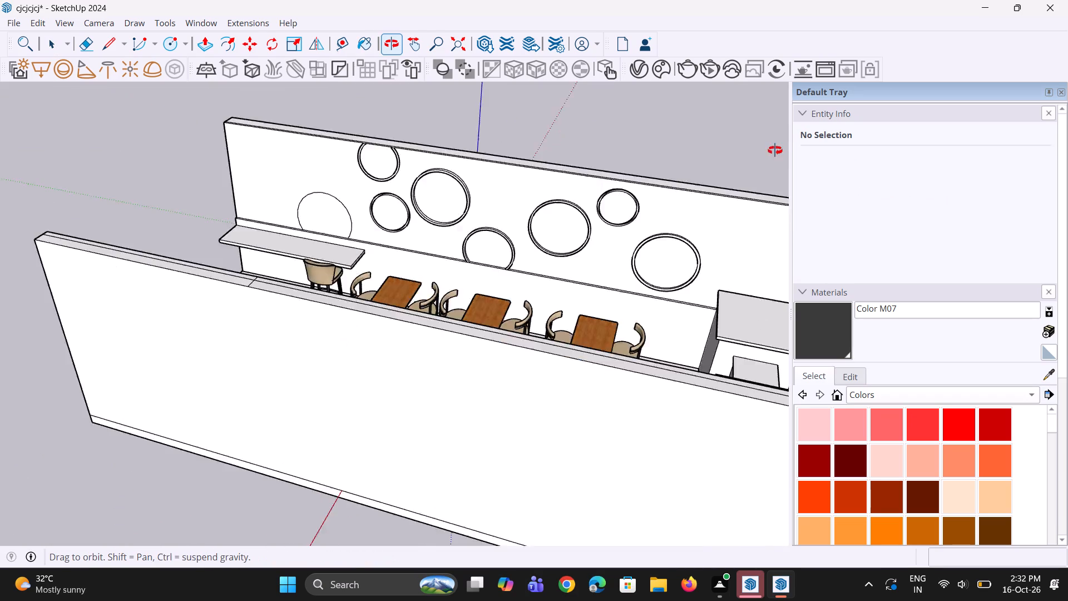
middle_click_drag(775, 150, 777, 301)
scroll(634, 145, "up", 7)
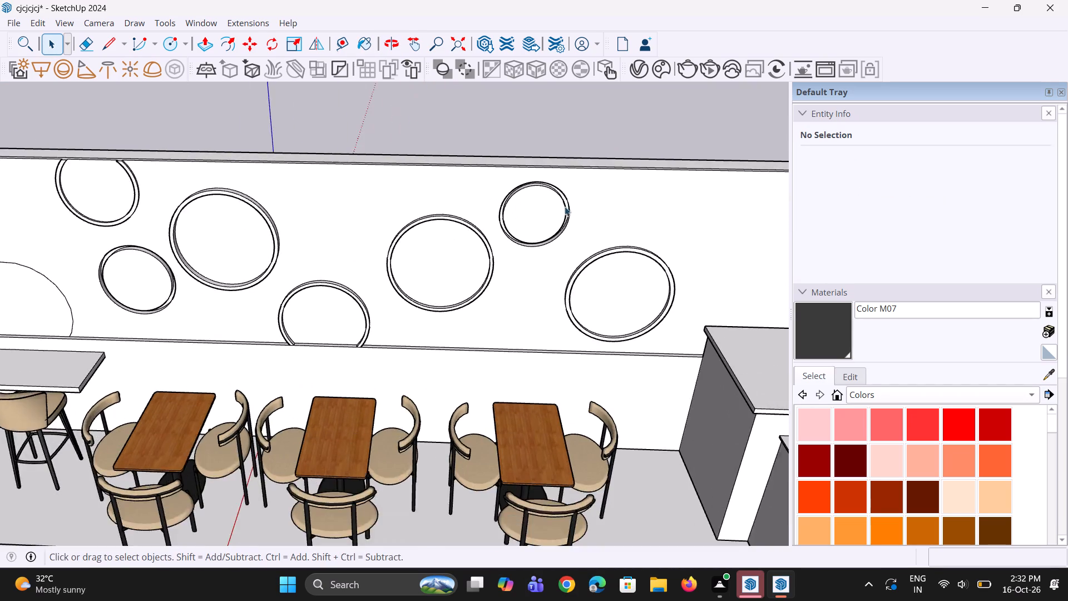
scroll(565, 206, "up", 2)
scroll(400, 208, "down", 4)
scroll(327, 190, "up", 4)
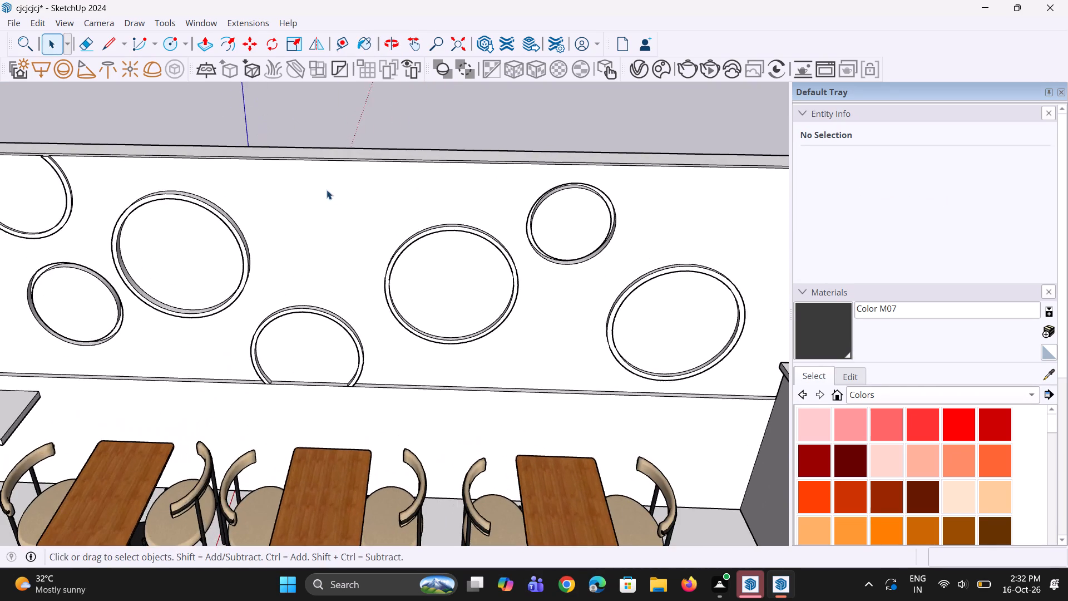
scroll(386, 213, "down", 4)
Draw an arc hanging from the circle wall's top edge above the lowered ring, chord about 2' 7" and bulge about 2' 1 3/4".
key("c")
scroll(355, 215, "up", 1)
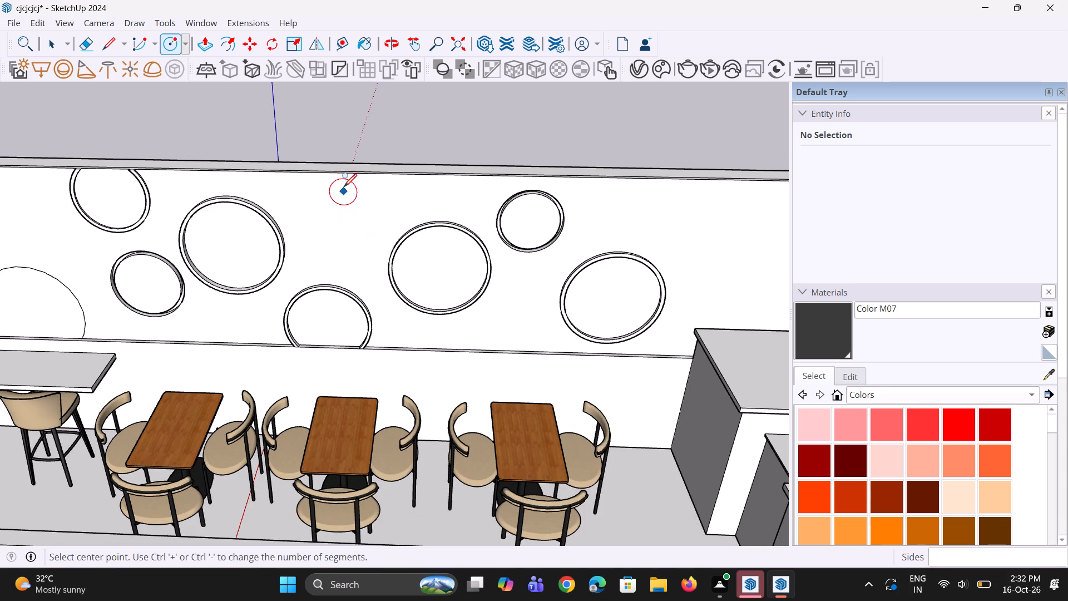
key("a")
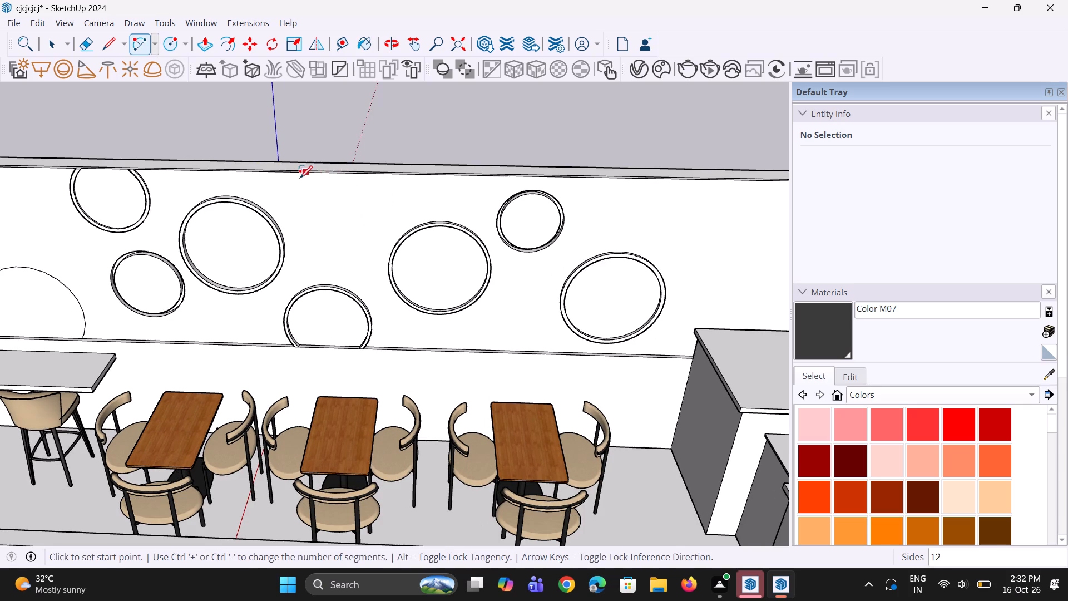
left_click(302, 173)
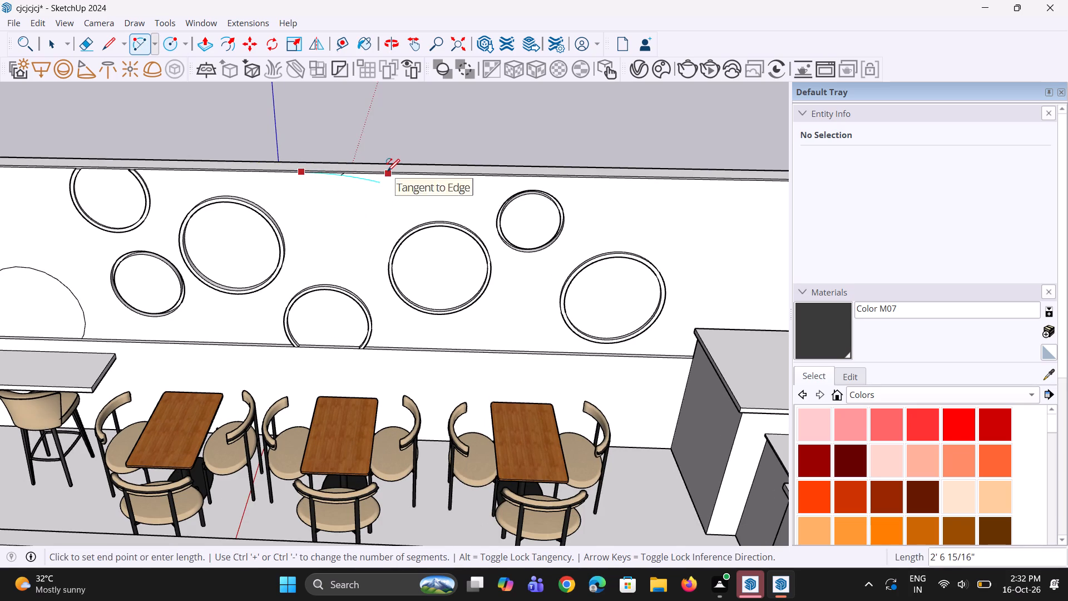
left_click(387, 171)
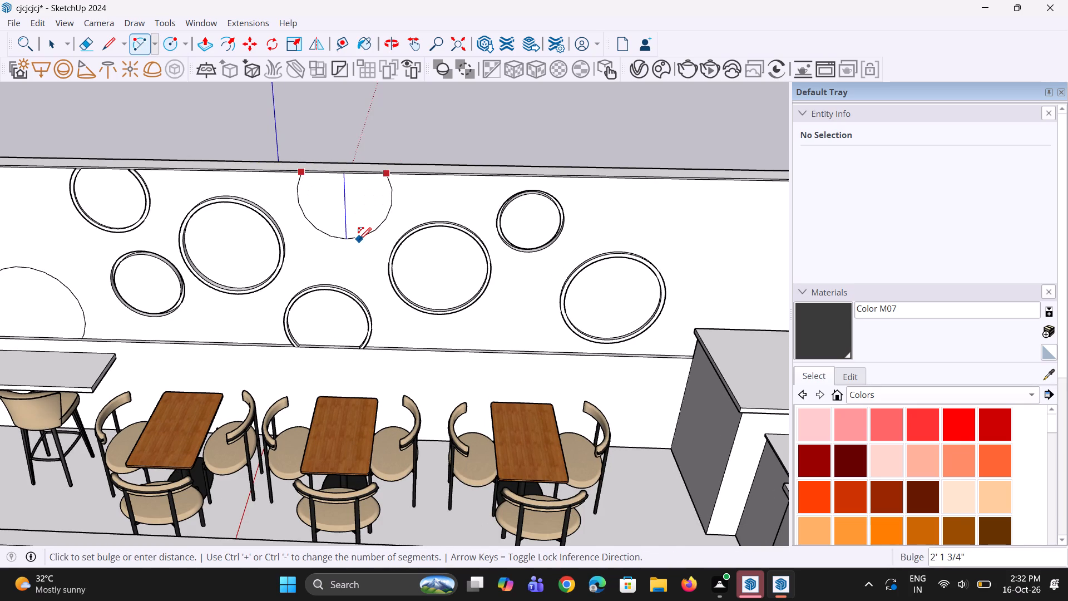
left_click(357, 239)
Smooth the new top-edge arc by setting its segments to 52.
scroll(377, 223, "up", 1)
middle_click_drag(377, 223, 378, 213)
key("space")
key("space")
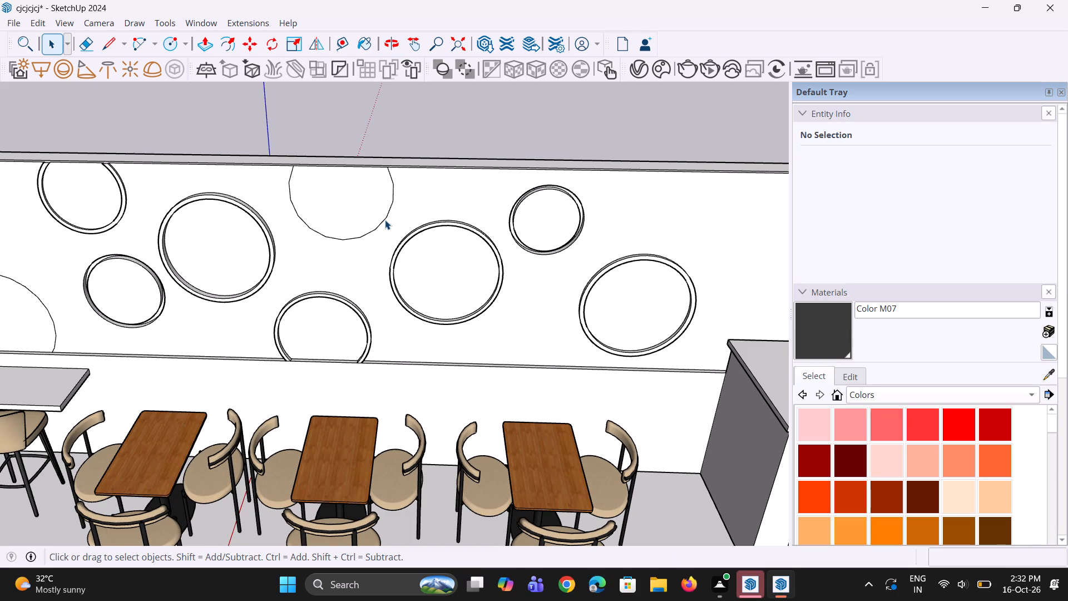
left_click(385, 220)
left_click_drag(913, 199, 858, 204)
key("2")
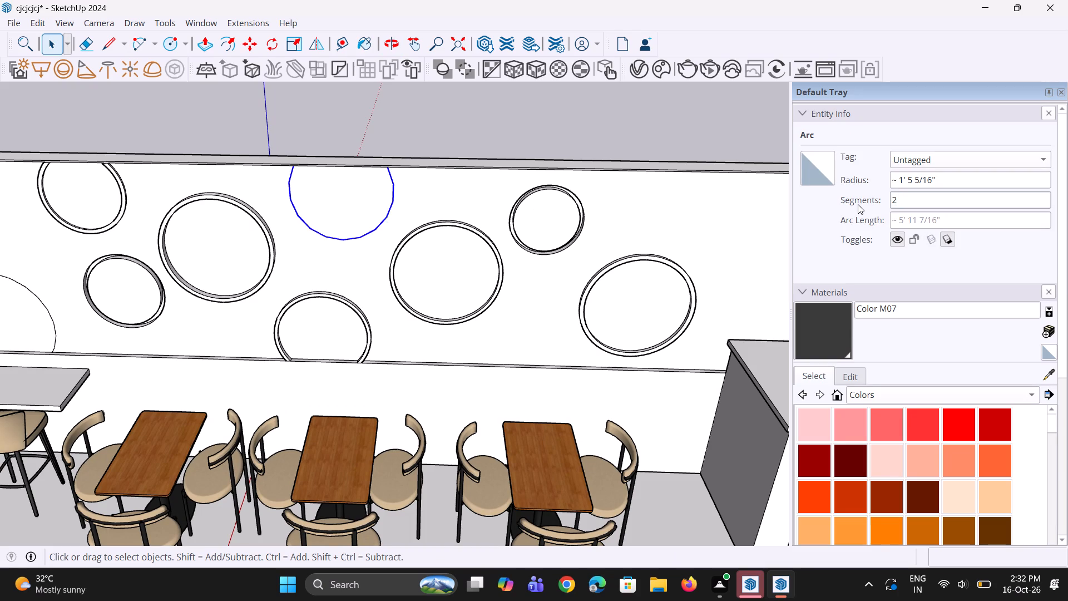
key("BackSpace")
type("52")
key("Return")
key("space")
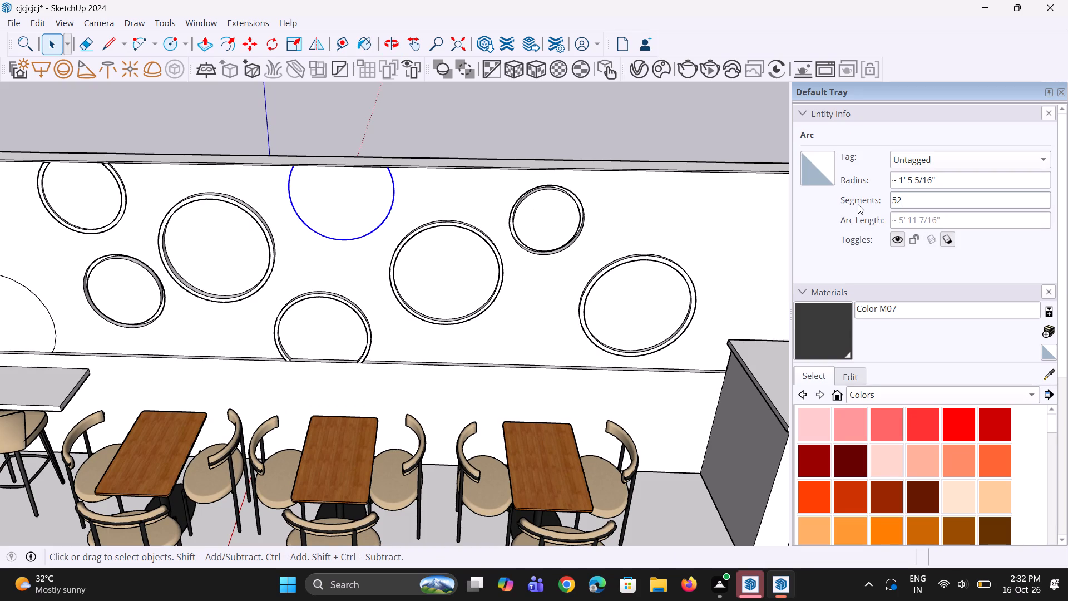
Offset the outline of the new arc's face outward by about 2 3/8" to form a ring band.
key("f")
left_click(349, 219)
key("f")
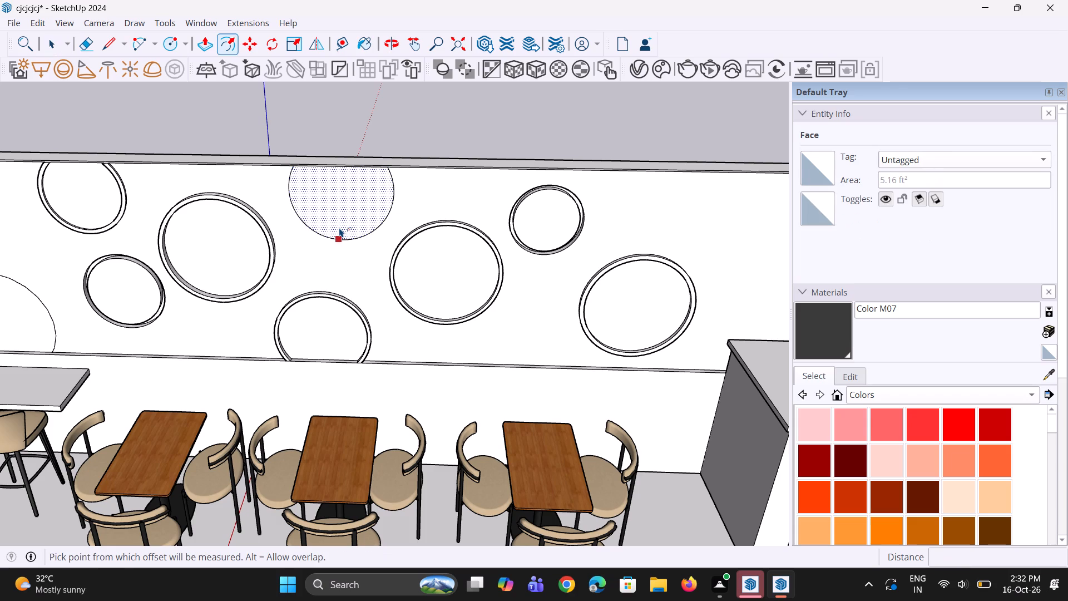
left_click(339, 228)
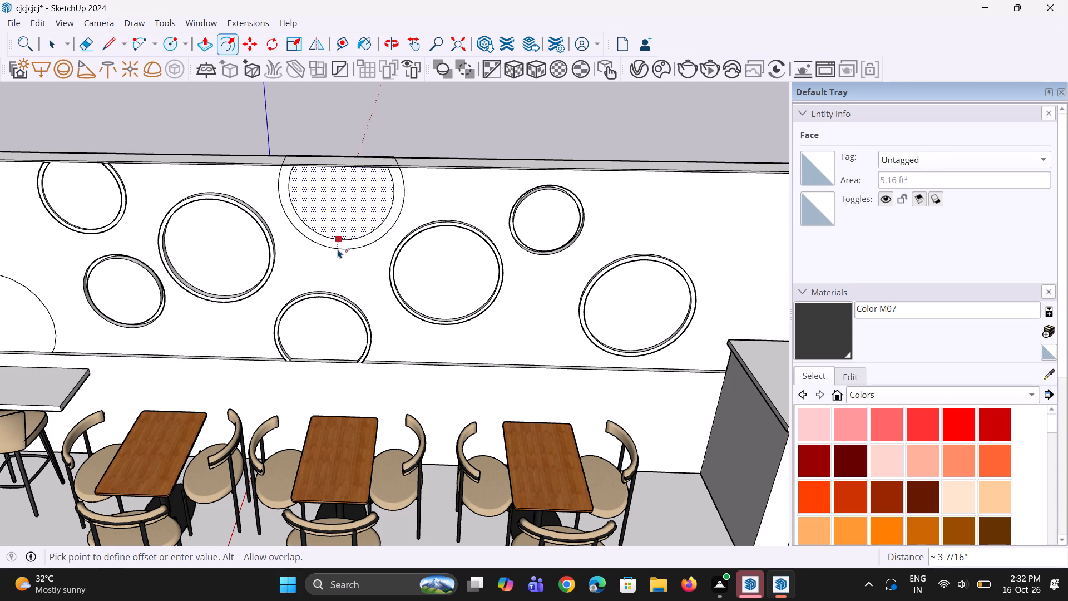
left_click(339, 246)
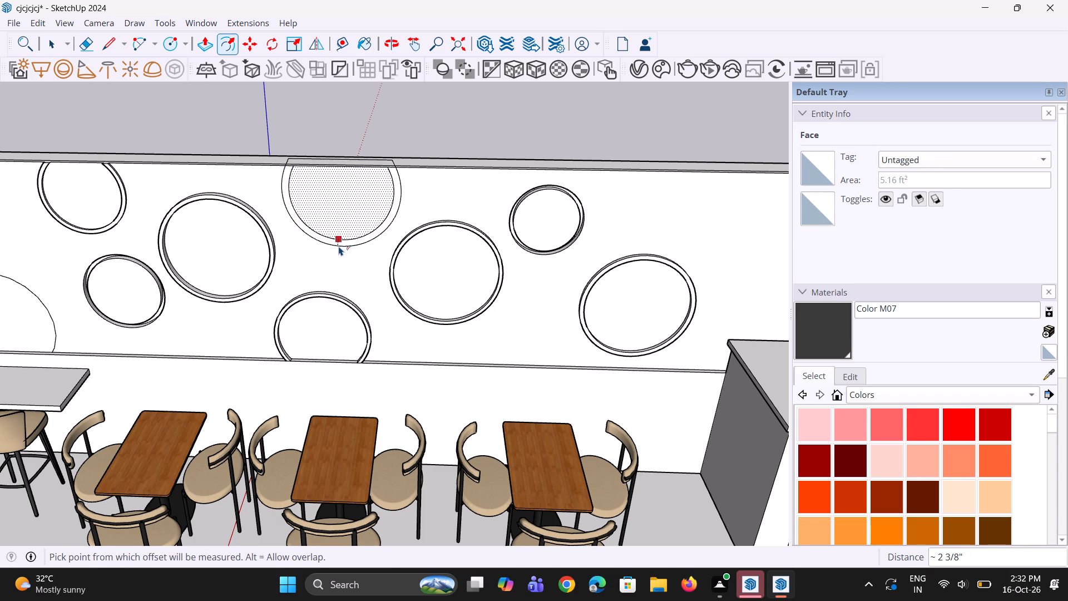
Erase the leftover offset edges that extend past the wall's top edge, trimming the new ring band to the wall.
key("b")
scroll(340, 165, "up", 6)
key("e")
scroll(337, 157, "up", 2)
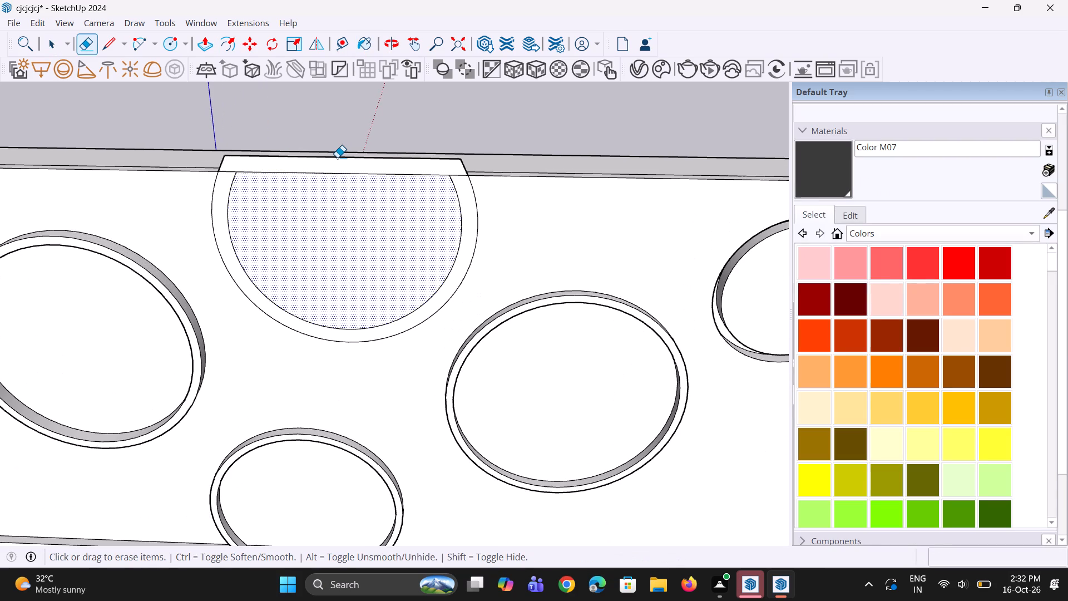
left_click(337, 157)
left_click(224, 158)
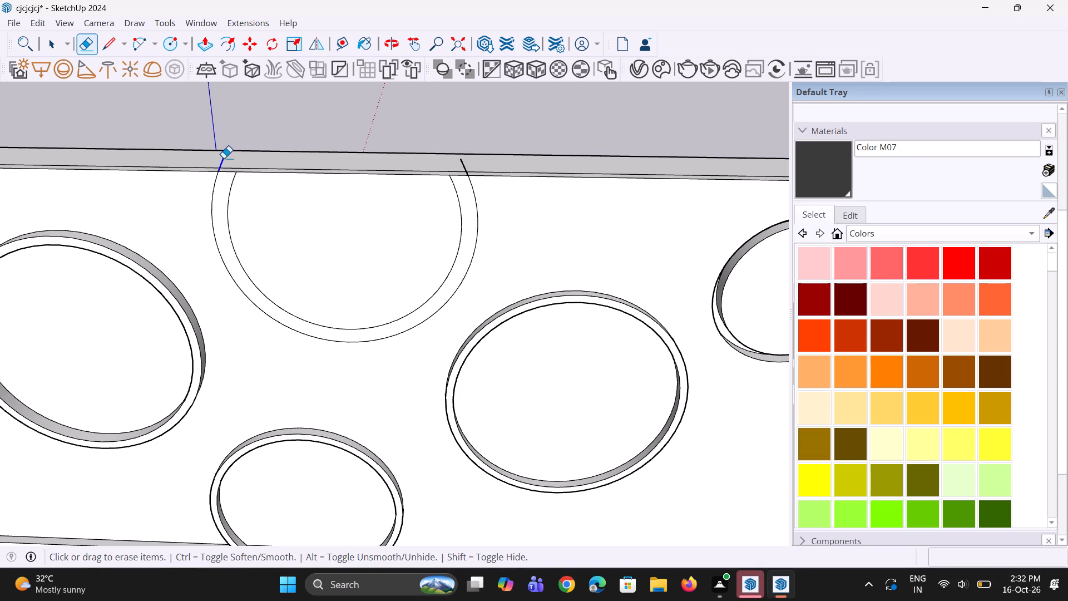
scroll(533, 200, "up", 4)
scroll(446, 159, "up", 3)
left_click(441, 159)
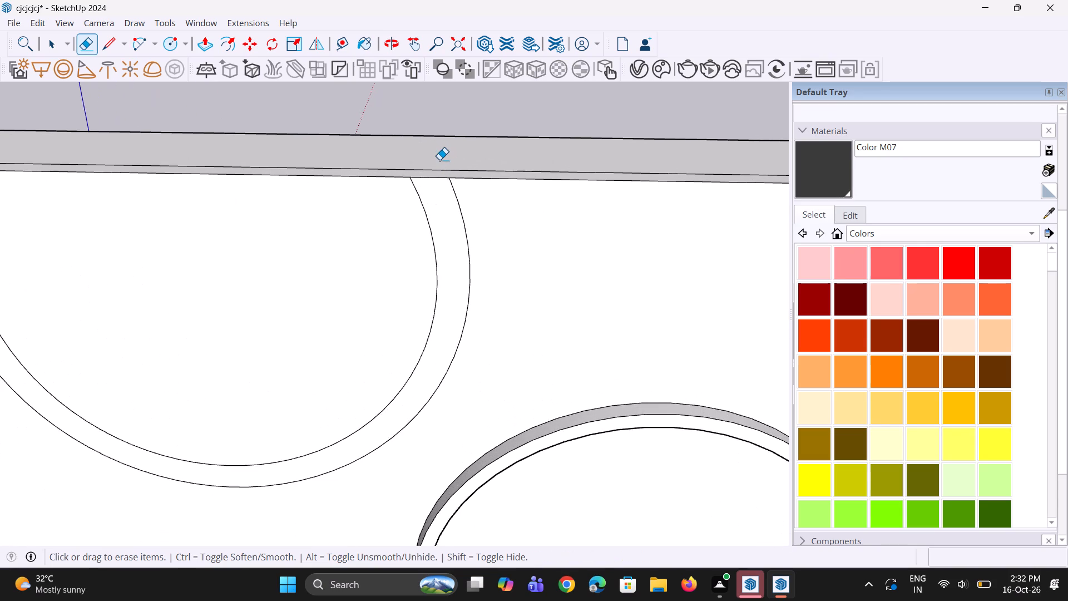
Pull the new top-edge ring's band out from the wall to match the depth of the neighbouring rings.
scroll(444, 162, "down", 13)
middle_click_drag(457, 265, 402, 292)
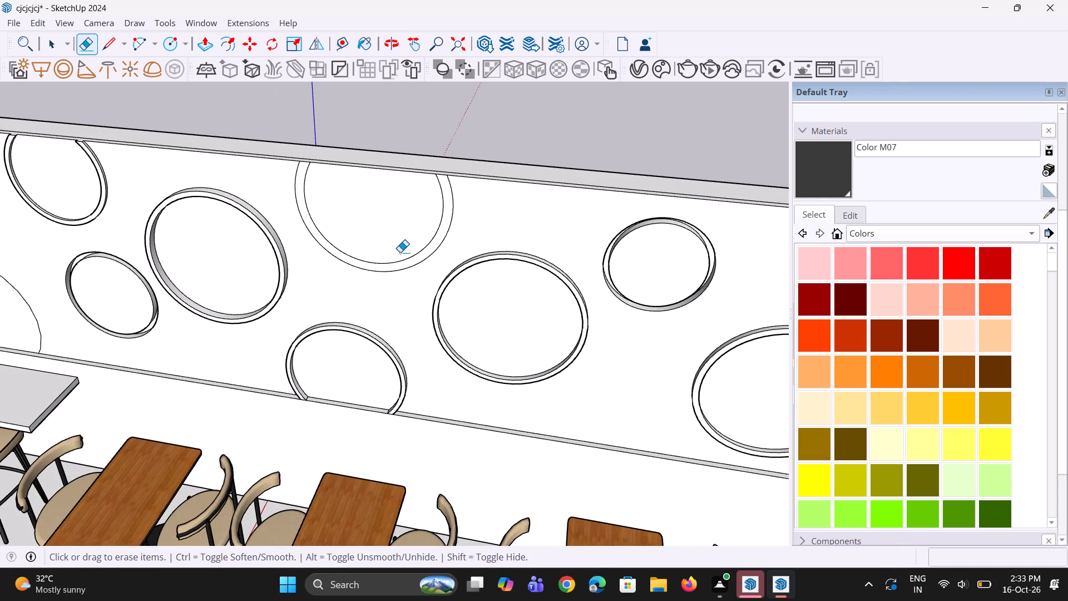
key("p")
left_click(395, 263)
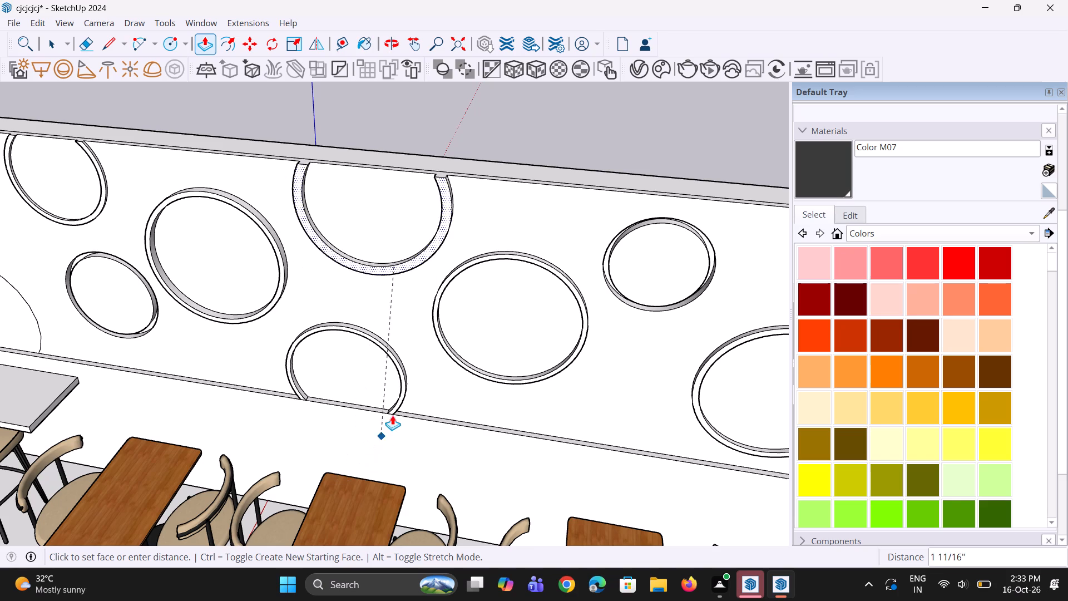
scroll(417, 361, "up", 4)
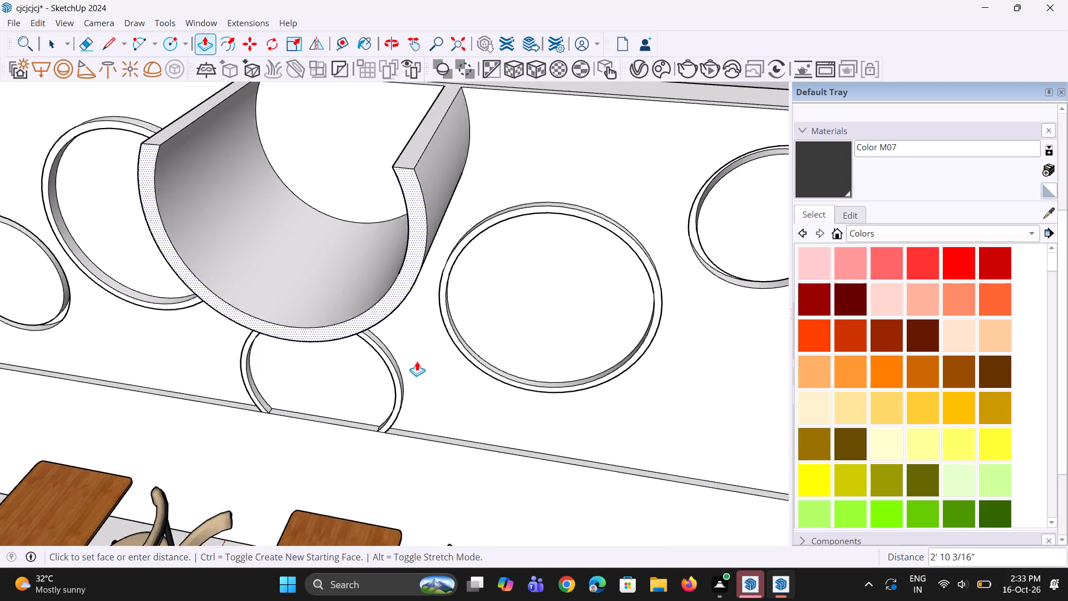
scroll(417, 361, "up", 2)
left_click(379, 354)
Examine the ring arrangement along the whole wall, looking for a spot for another ring at the top edge.
scroll(403, 381, "down", 4)
middle_click_drag(451, 356, 419, 383)
scroll(426, 380, "down", 11)
middle_click_drag(442, 362, 450, 308)
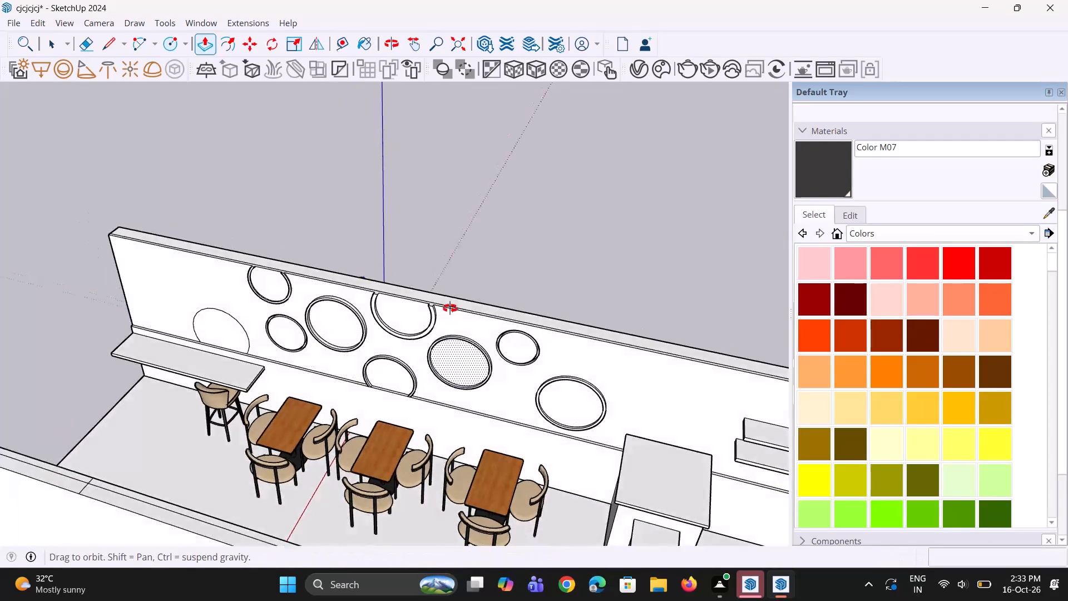
middle_click_drag(450, 308, 545, 290)
scroll(545, 290, "up", 1)
key("space")
key("space")
scroll(489, 329, "up", 7)
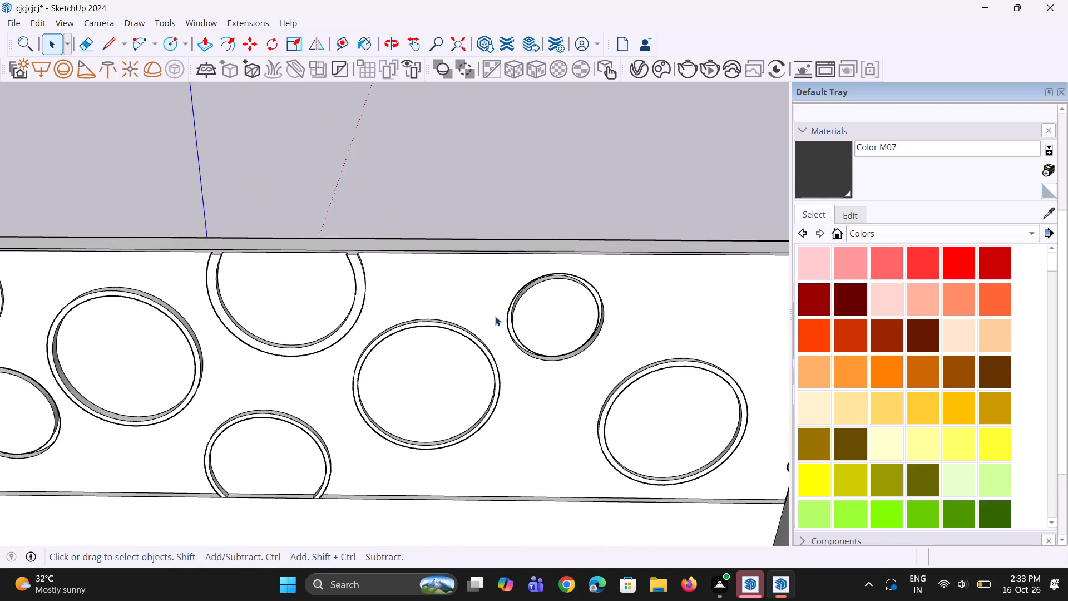
scroll(495, 316, "down", 6)
middle_click_drag(481, 347, 466, 331)
scroll(624, 328, "up", 1)
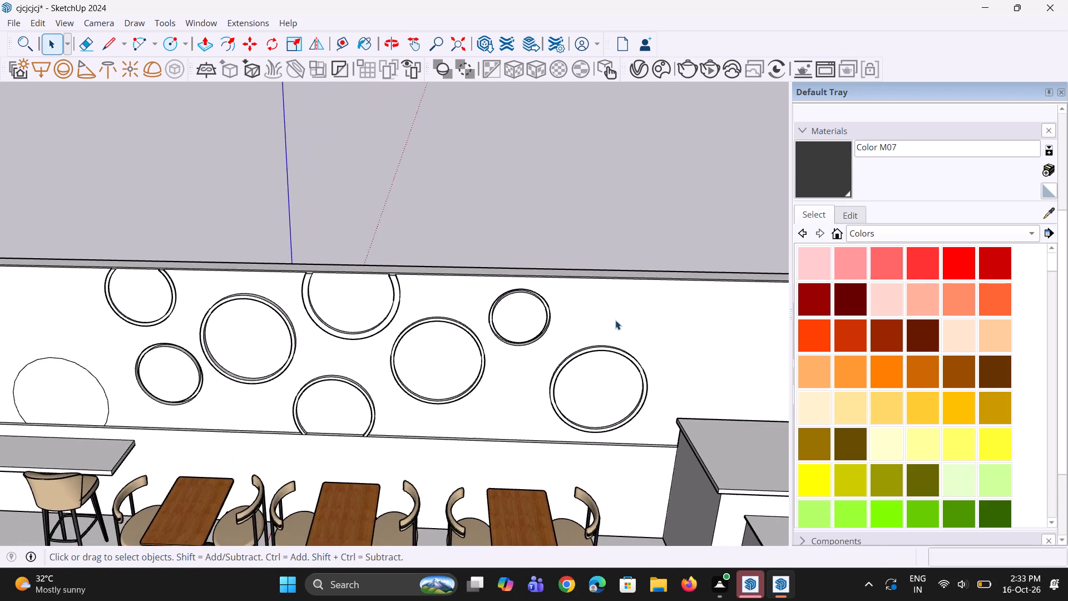
scroll(615, 320, "up", 1)
scroll(544, 347, "down", 5)
middle_click_drag(624, 342, 607, 370)
scroll(592, 323, "up", 1)
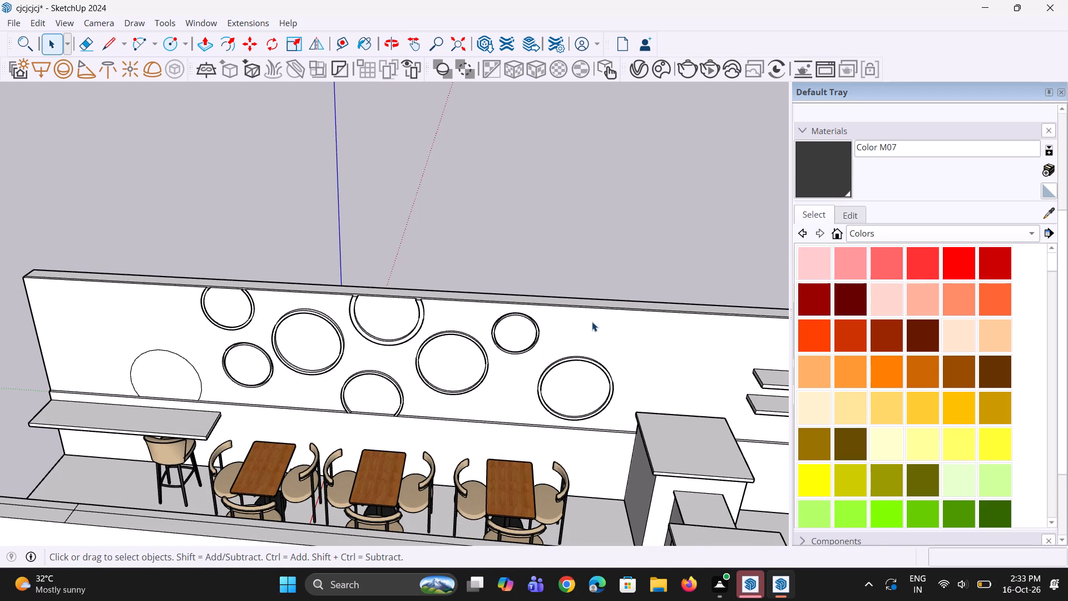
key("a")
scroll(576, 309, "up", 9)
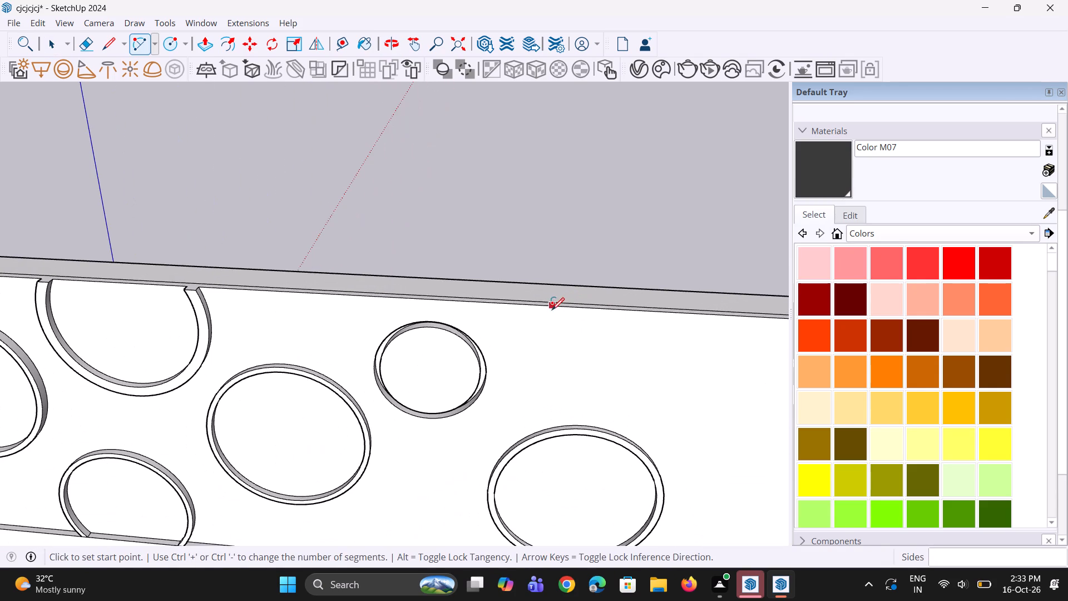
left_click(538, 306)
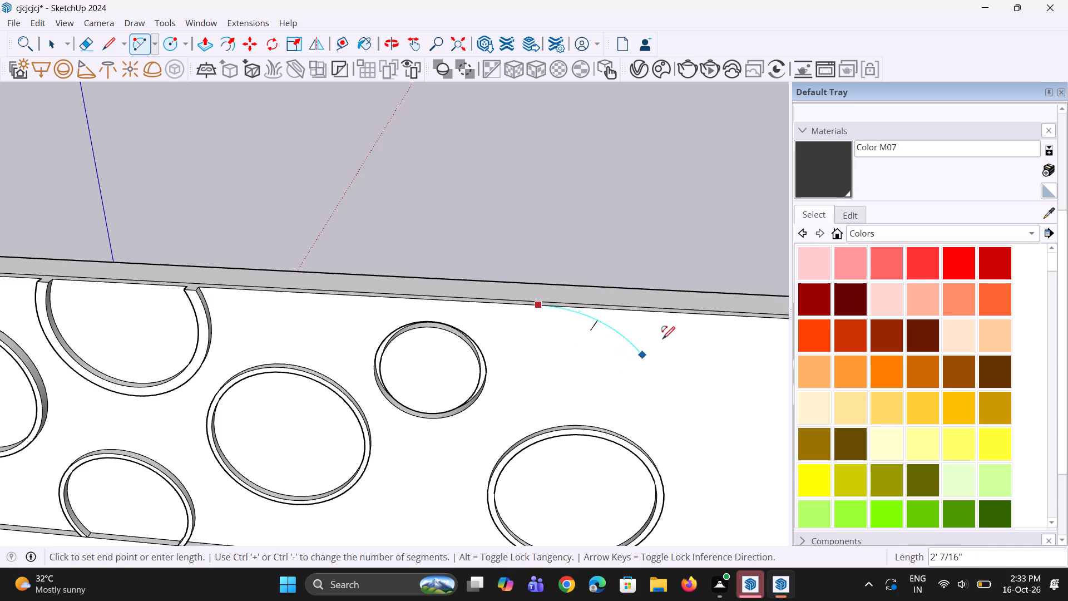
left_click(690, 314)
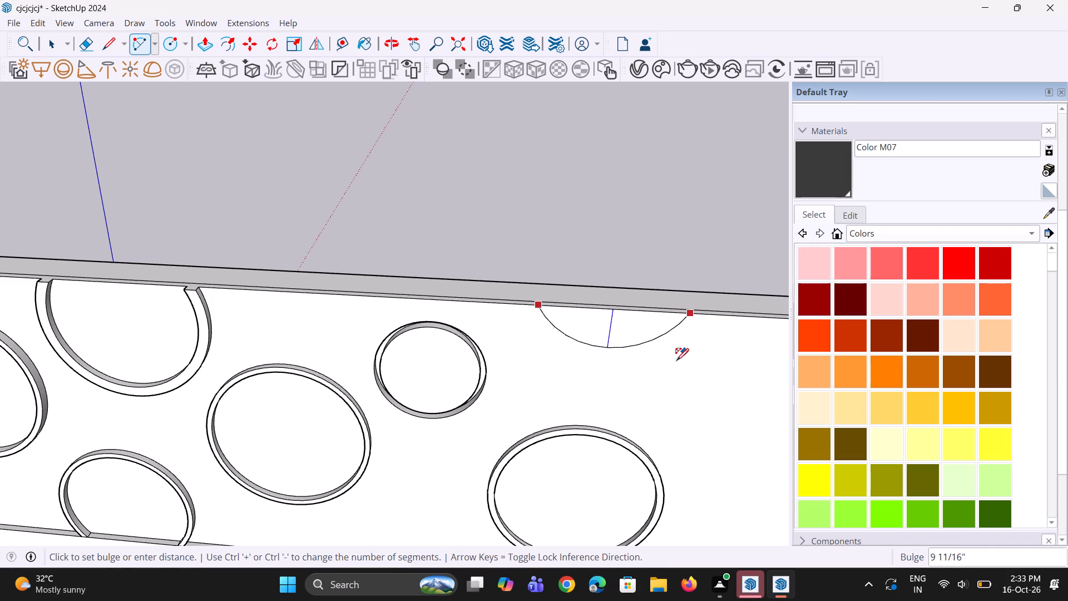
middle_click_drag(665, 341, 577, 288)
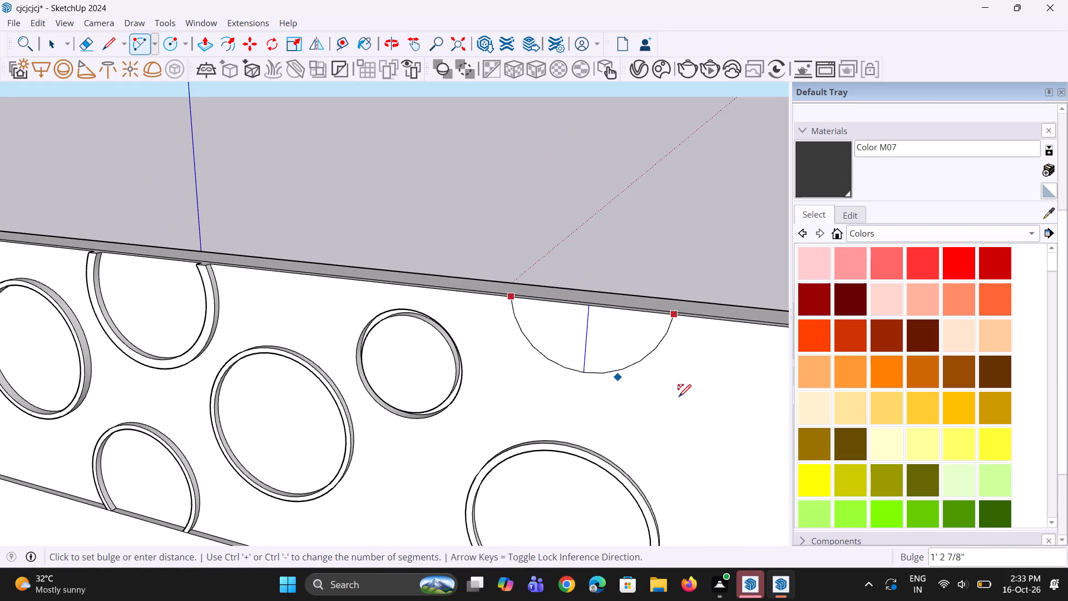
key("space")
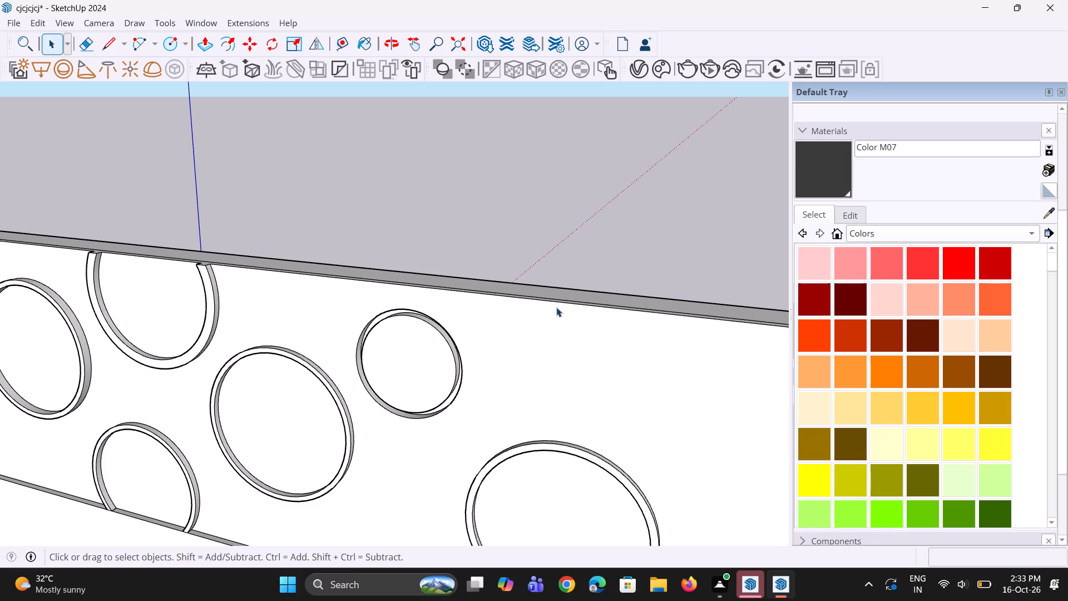
Draw an arc of about 1' 4 5/8" radius hanging from the wall's top edge, beyond the small round ring near the counter.
key("a")
left_click(535, 302)
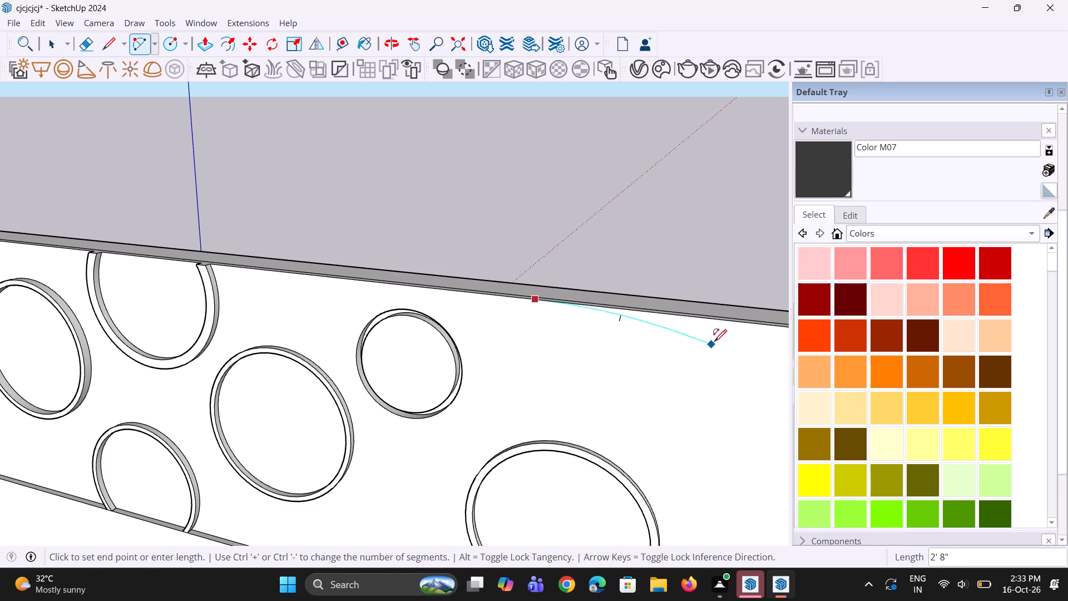
left_click(723, 322)
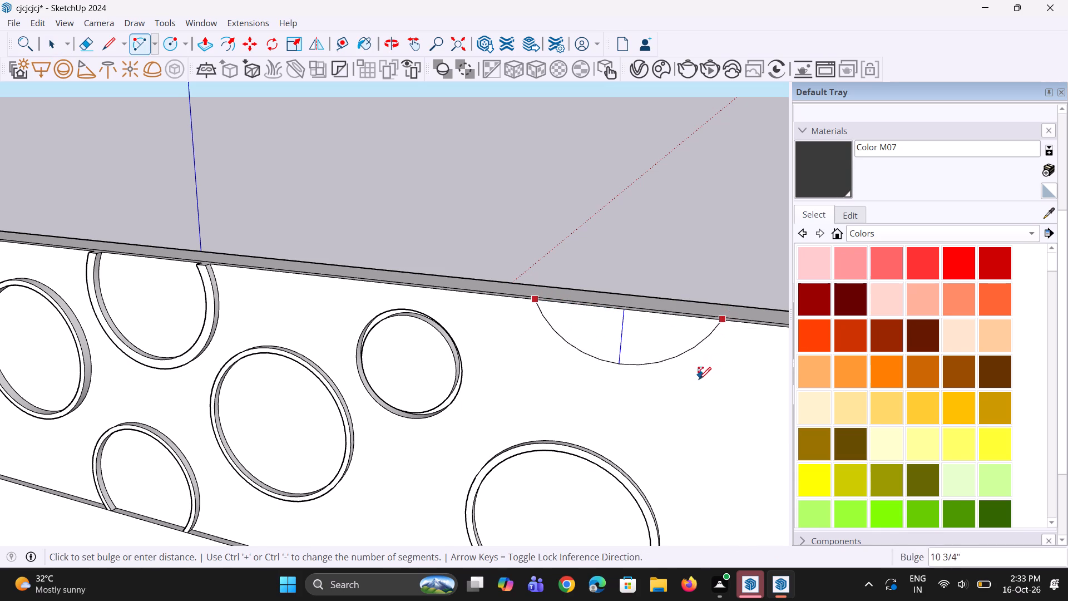
left_click(688, 393)
Smooth the second top-edge arc by setting its segments to 54.
key("space")
key("space")
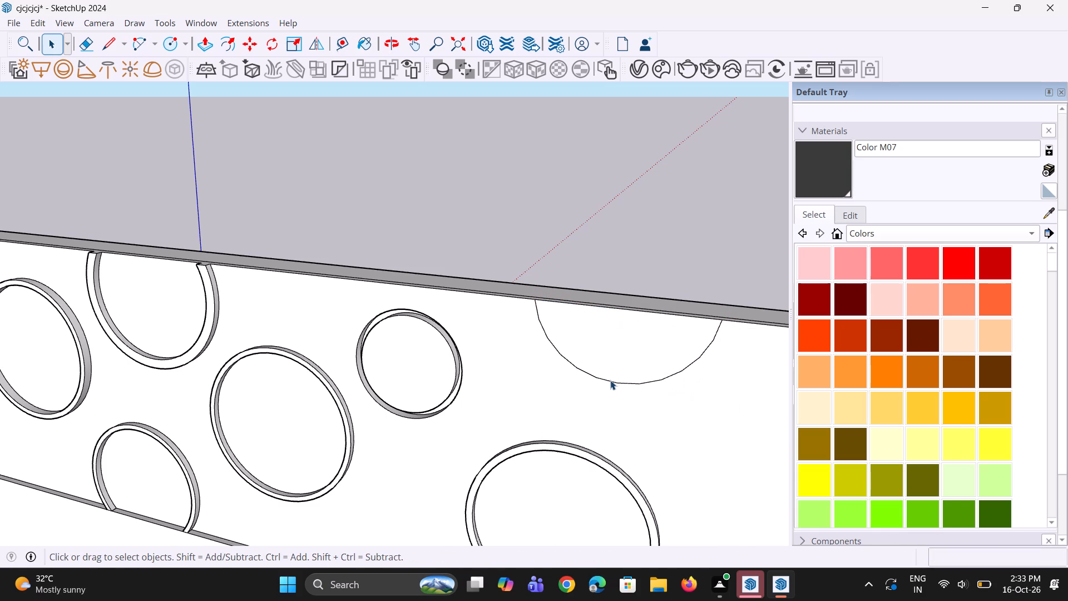
left_click(610, 381)
scroll(795, 273, "up", 2)
scroll(884, 204, "up", 6)
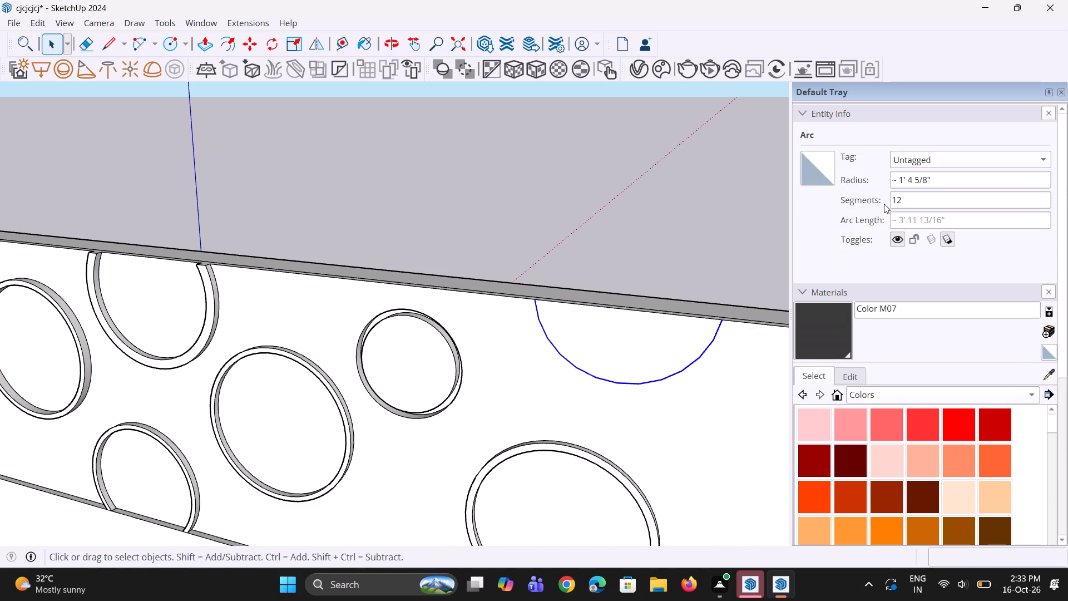
scroll(884, 204, "up", 1)
left_click_drag(900, 202, 873, 208)
type("54")
key("Return")
key("space")
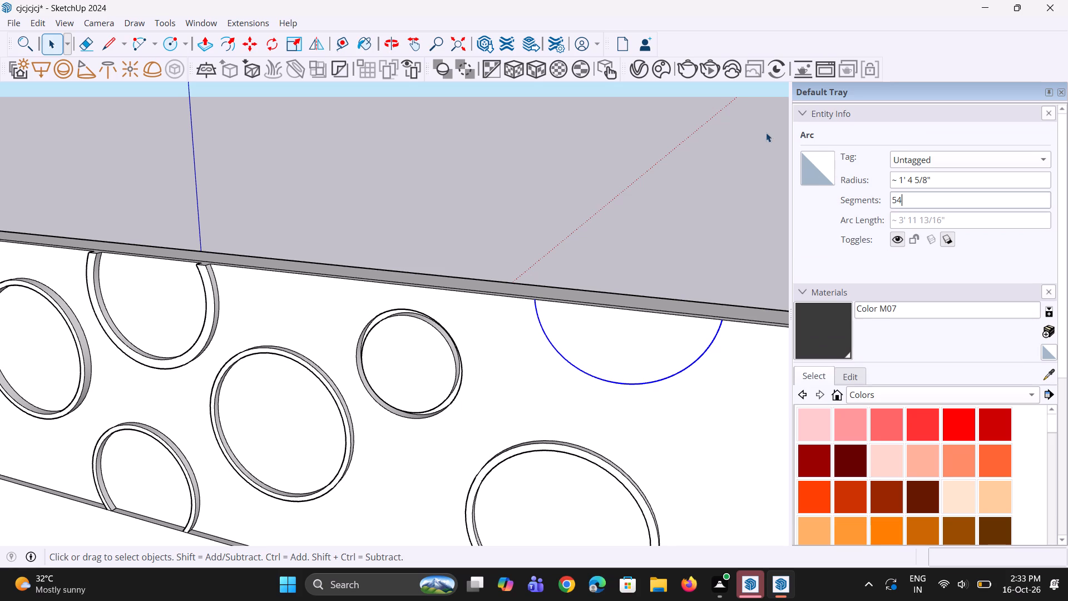
Offset the outline of the second arc's face outward by about 2 1/4" to form its ring band.
left_click(599, 354)
key("f")
left_click(565, 367)
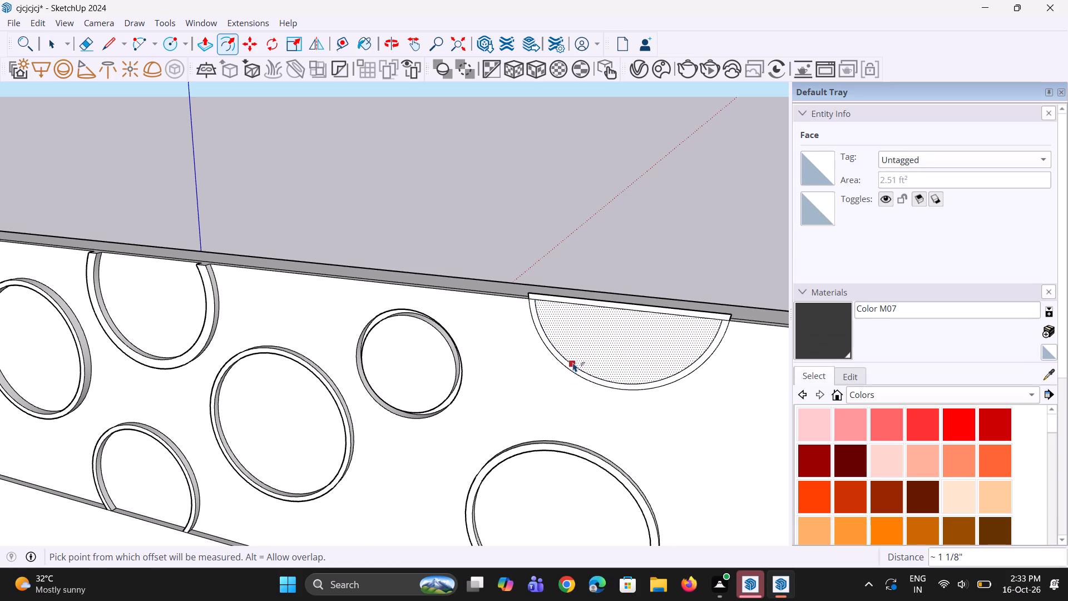
key("ctrl+z")
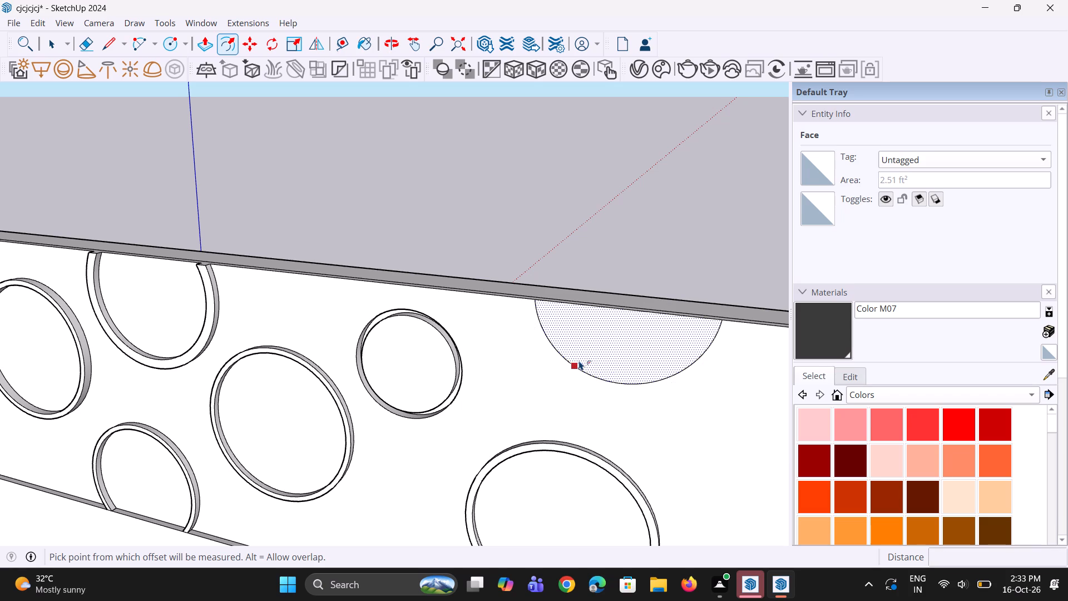
left_click(579, 361)
left_click(577, 382)
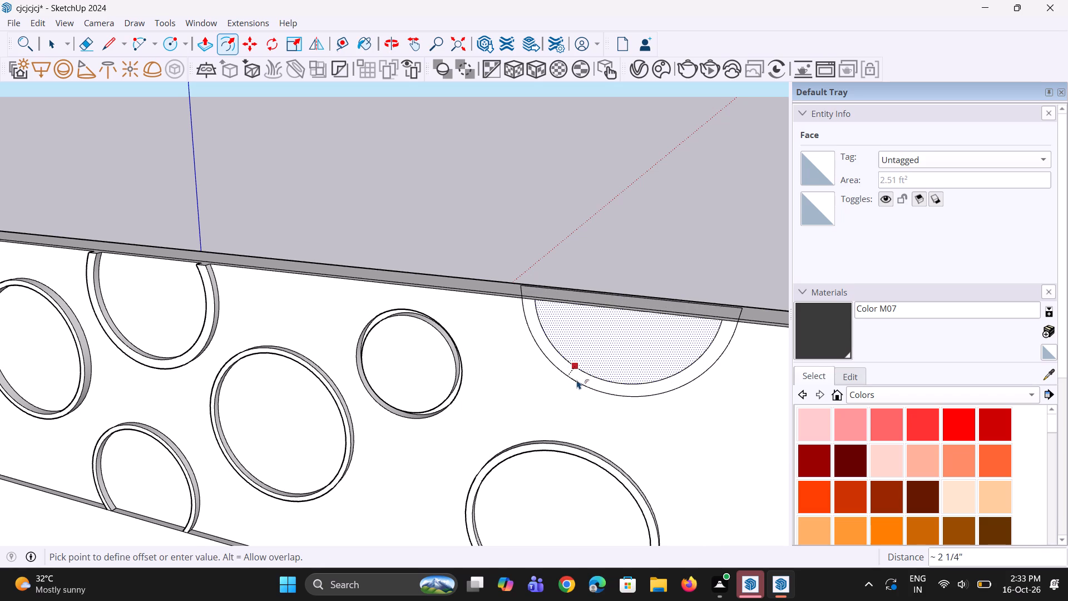
Erase the stray edges the second top-edge arc and its offset left across the thickness of the wall's top.
key("space")
scroll(586, 262, "up", 4)
key("e")
scroll(581, 277, "up", 1)
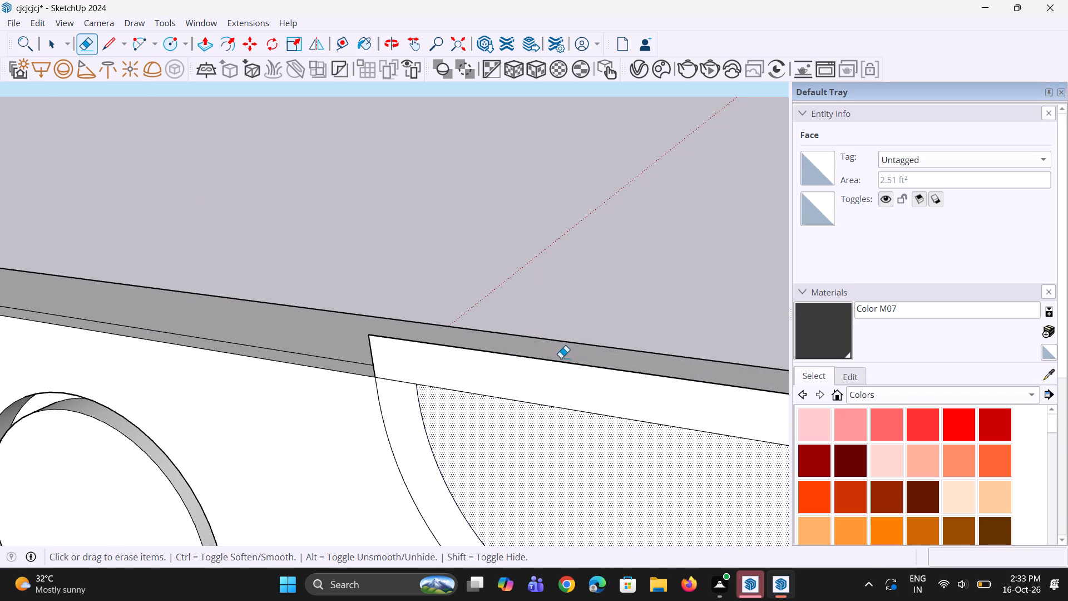
left_click(562, 363)
left_click(370, 351)
scroll(370, 352, "down", 12)
scroll(747, 435, "up", 4)
scroll(615, 398, "up", 4)
scroll(466, 363, "up", 3)
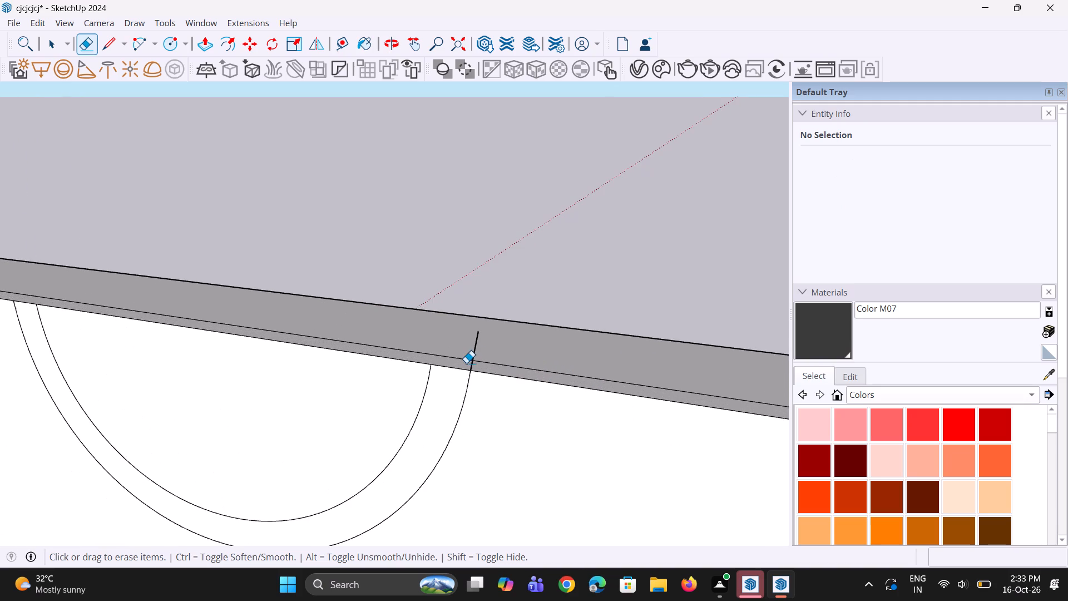
left_click(473, 362)
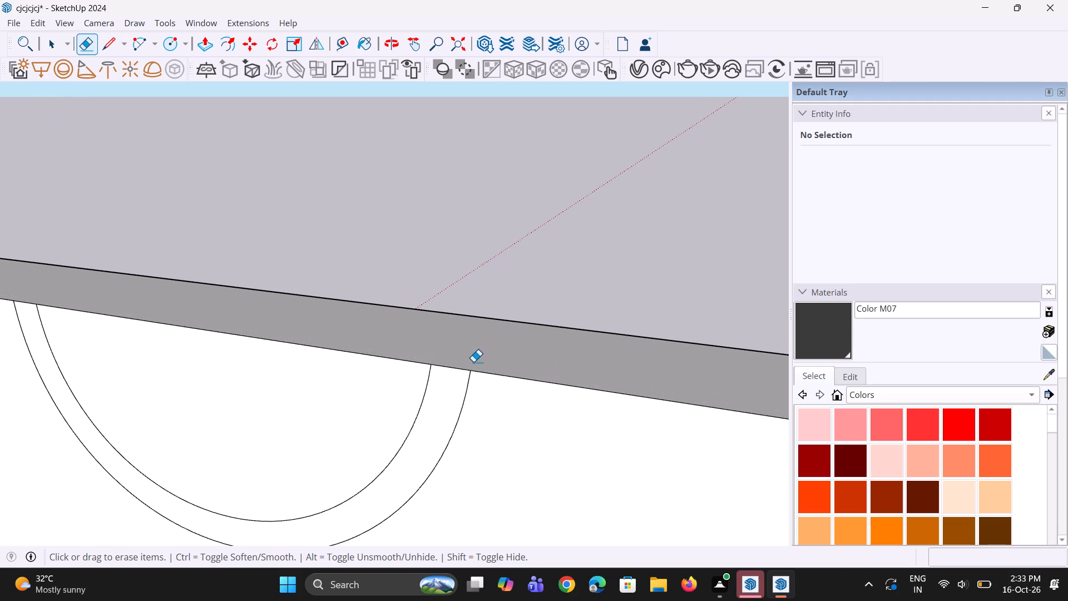
key("ctrl+z")
scroll(478, 358, "up", 3, "ctrl")
scroll(481, 347, "up", 3)
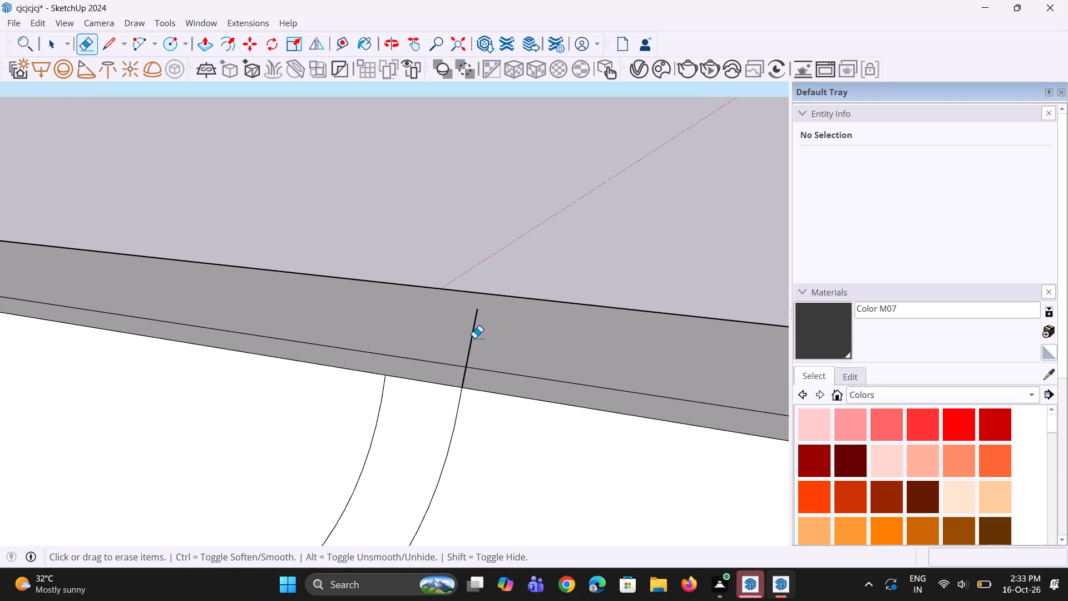
left_click(473, 336)
scroll(480, 337, "down", 11)
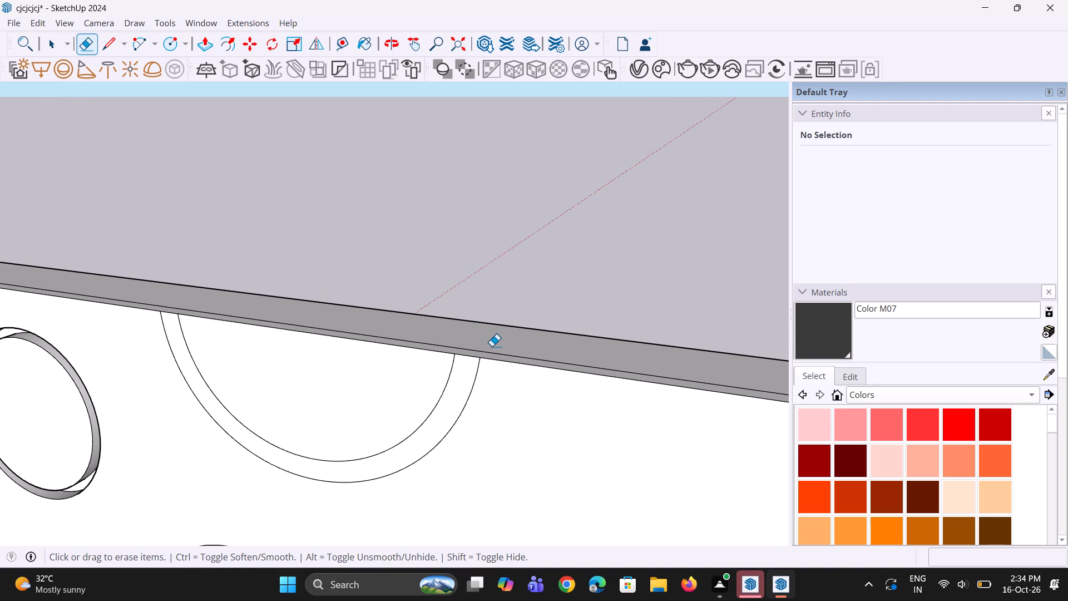
Push/Pull the second top-edge ring band out from the wall to match the neighbouring raised ring, ending with a 1 1/2" pull.
key("p")
left_click(444, 401)
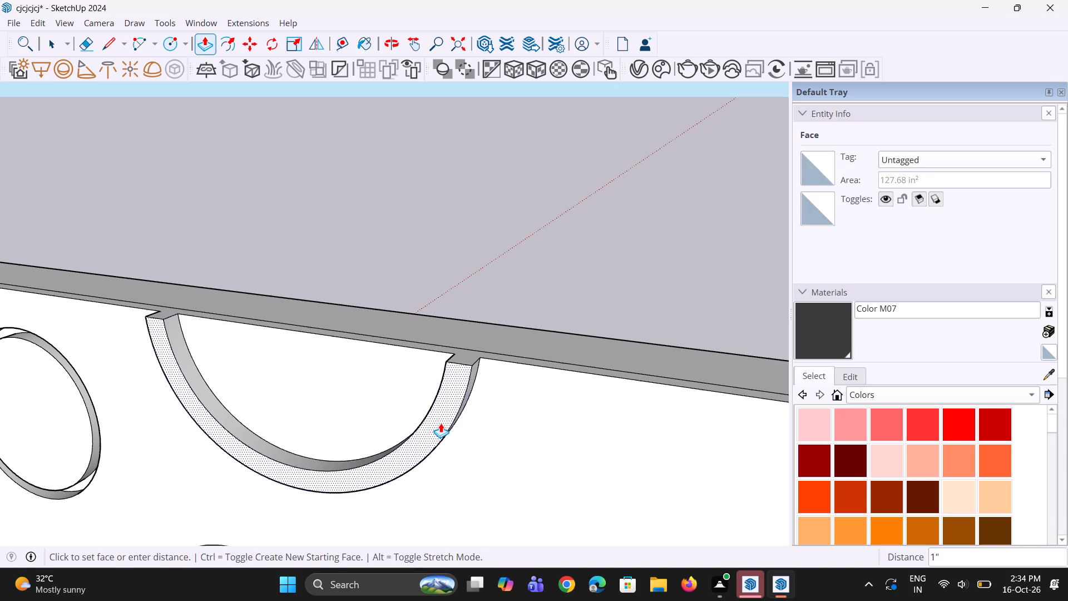
scroll(446, 422, "down", 9)
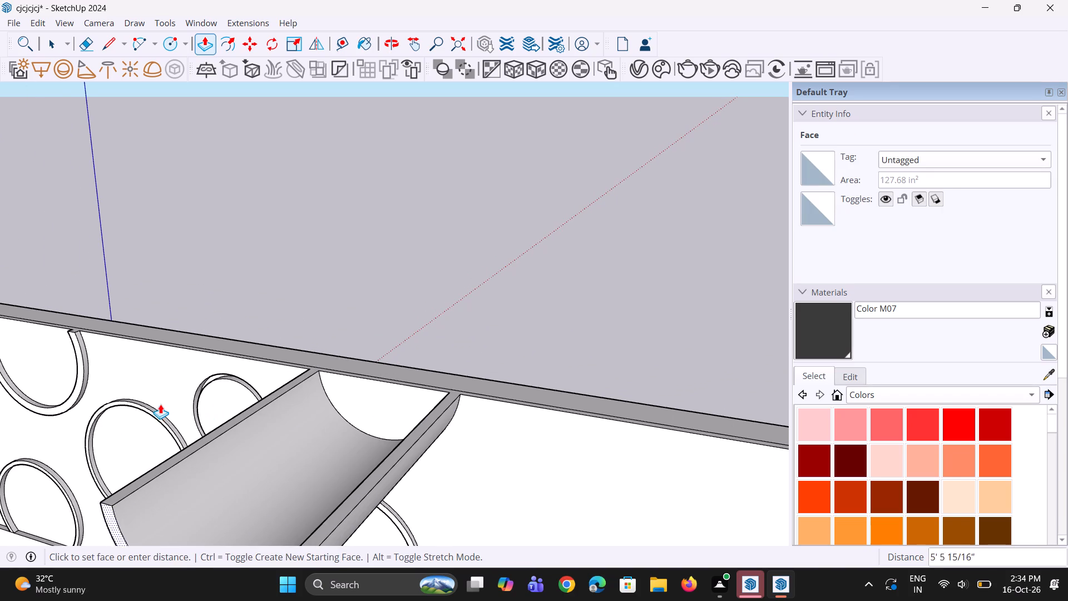
left_click(156, 411)
middle_click_drag(323, 486, 291, 485)
scroll(326, 442, "up", 2)
left_click(345, 422)
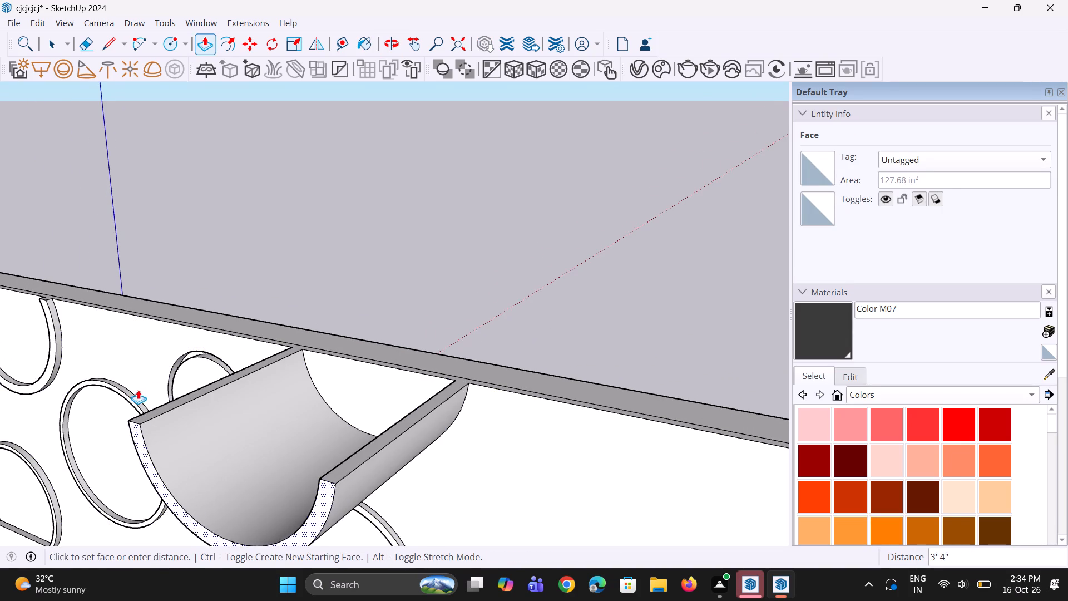
left_click(130, 396)
Examine the rings along the whole wall, checking whether each one stands out from the wall face.
scroll(258, 403, "down", 5)
middle_click_drag(367, 406, 428, 314)
middle_click_drag(428, 337, 427, 431)
scroll(427, 431, "down", 3)
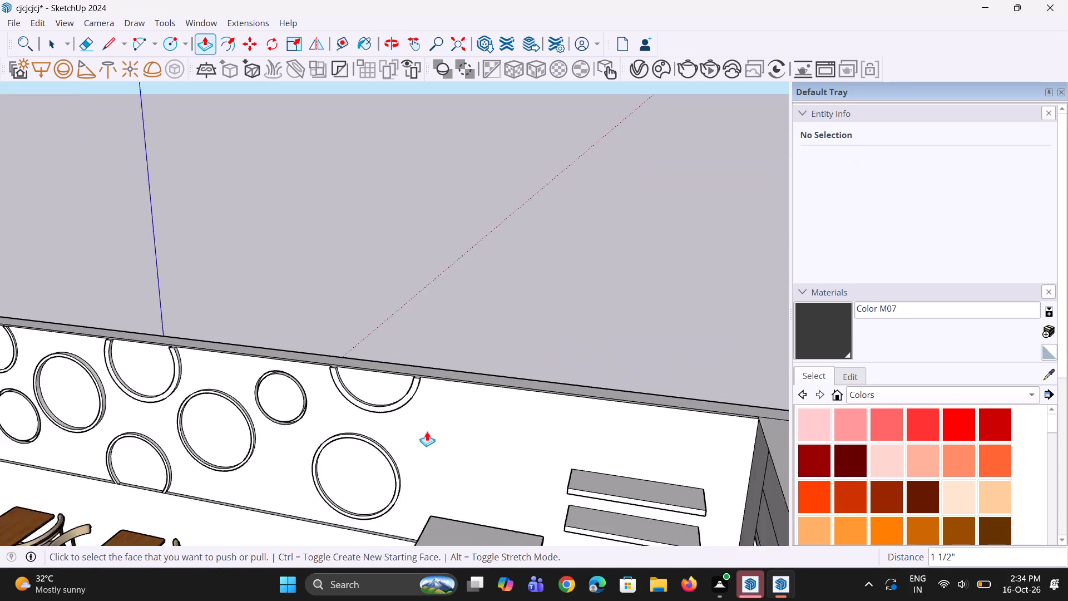
scroll(427, 431, "down", 9)
middle_click_drag(434, 427, 416, 423)
key("space")
key("space")
left_click(432, 350)
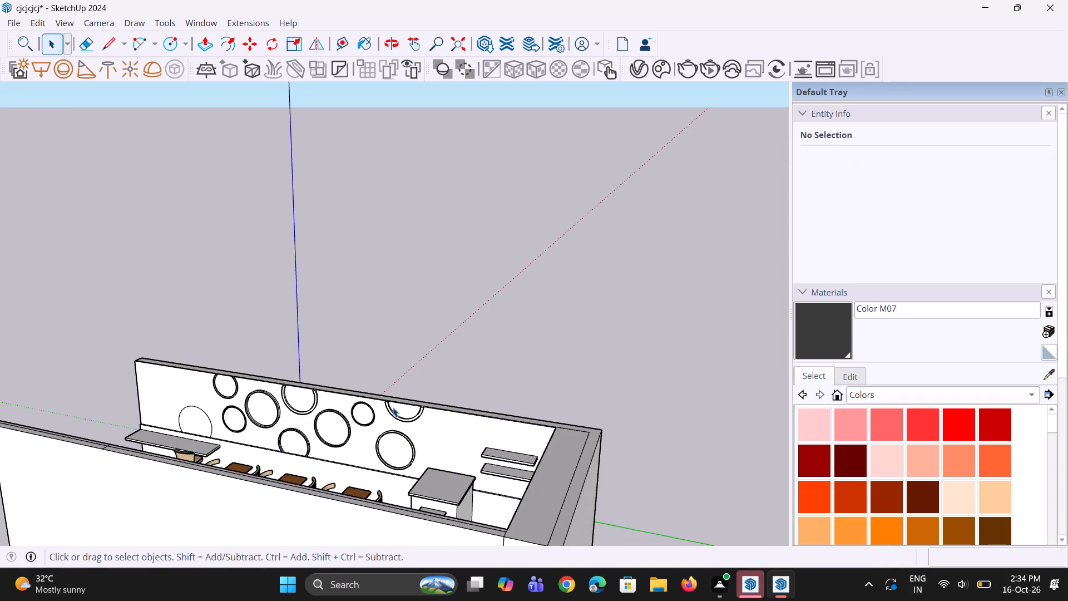
scroll(389, 410, "up", 3)
scroll(329, 442, "up", 5)
middle_click_drag(297, 478, 330, 461)
scroll(375, 479, "down", 5)
scroll(200, 436, "down", 2)
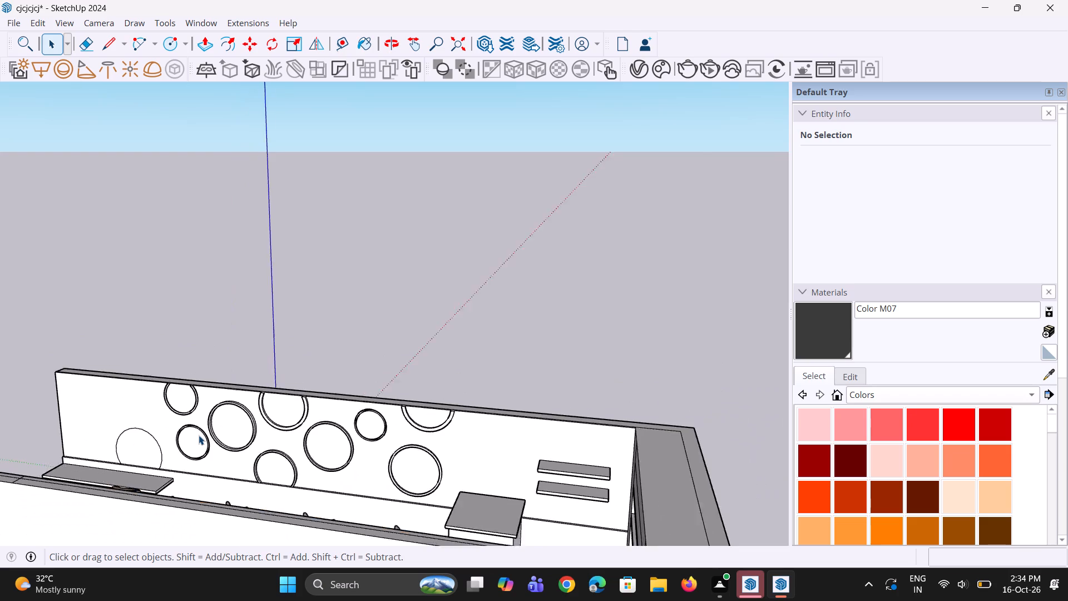
scroll(199, 435, "down", 2)
scroll(175, 426, "up", 13)
scroll(227, 445, "up", 3)
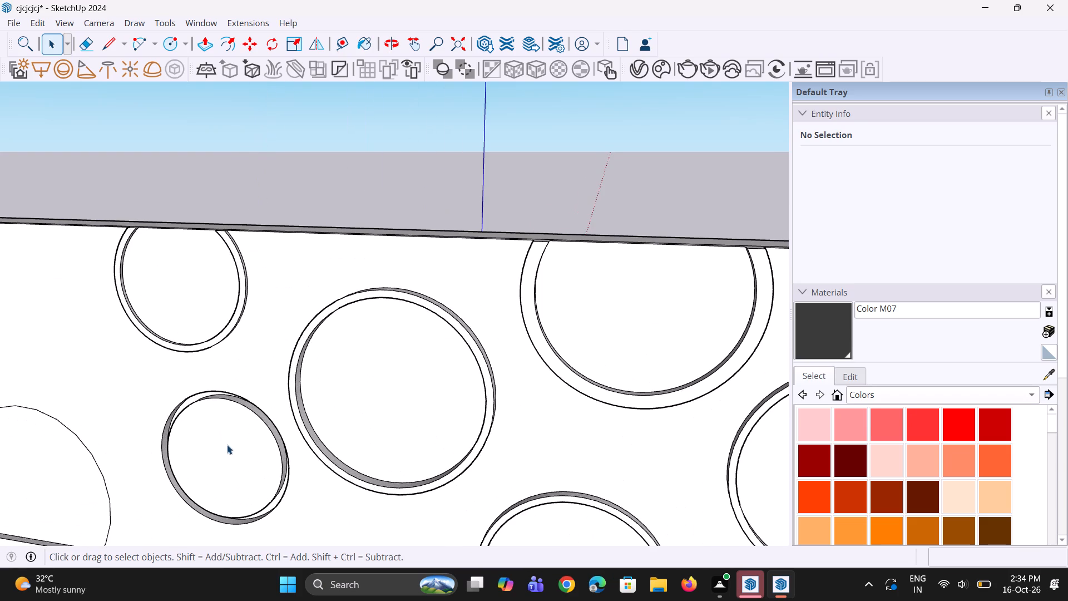
middle_click_drag(227, 445, 251, 457)
Pull the recessed small ring nearest the plain arc outline 2 1/4" flush with the wall, and raise it another 2 1/4".
key("p")
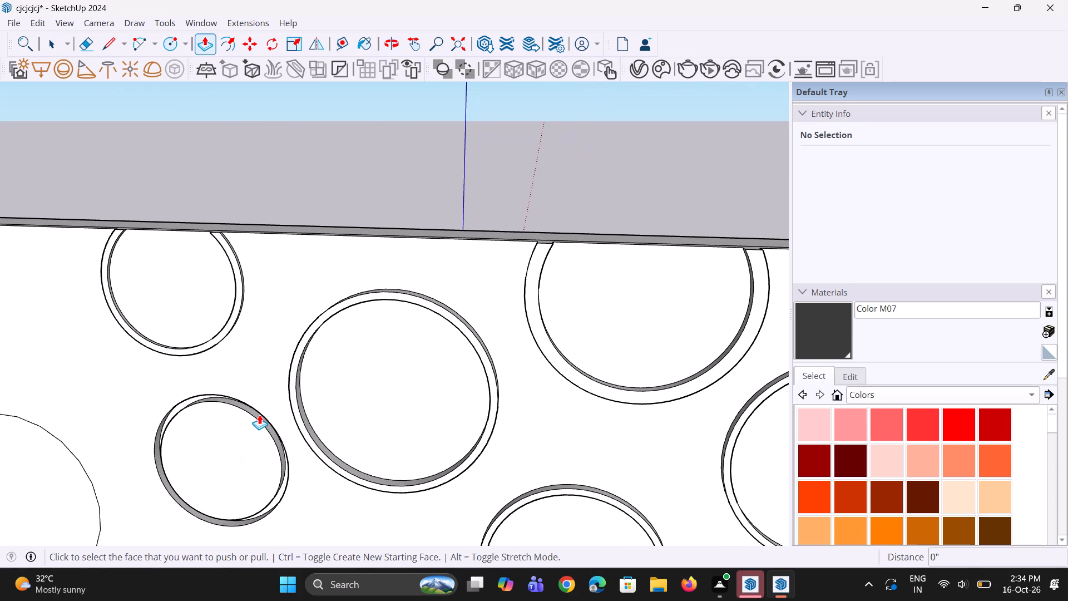
middle_click_drag(248, 422, 261, 397)
scroll(254, 407, "up", 11)
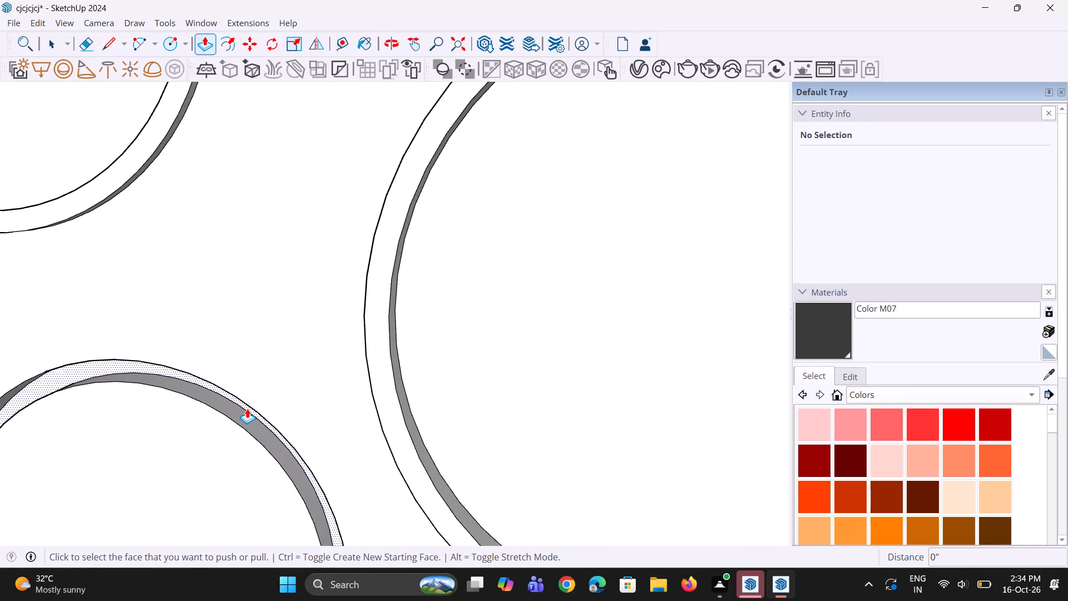
left_click(247, 408)
left_click(245, 439)
scroll(283, 402, "down", 7)
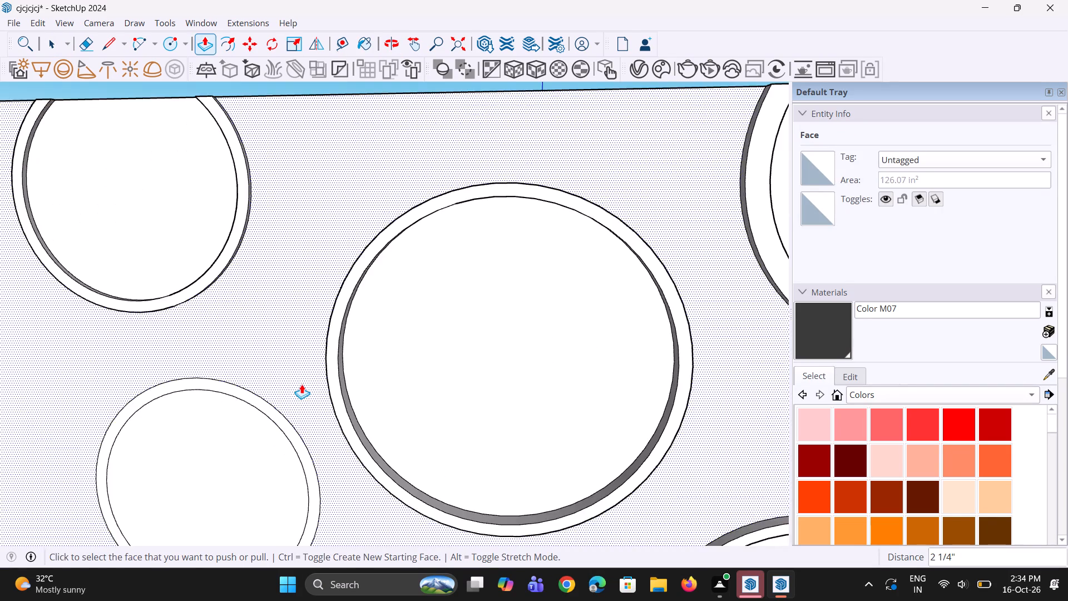
scroll(301, 384, "down", 12)
middle_click_drag(279, 426, 310, 428)
scroll(302, 435, "up", 2)
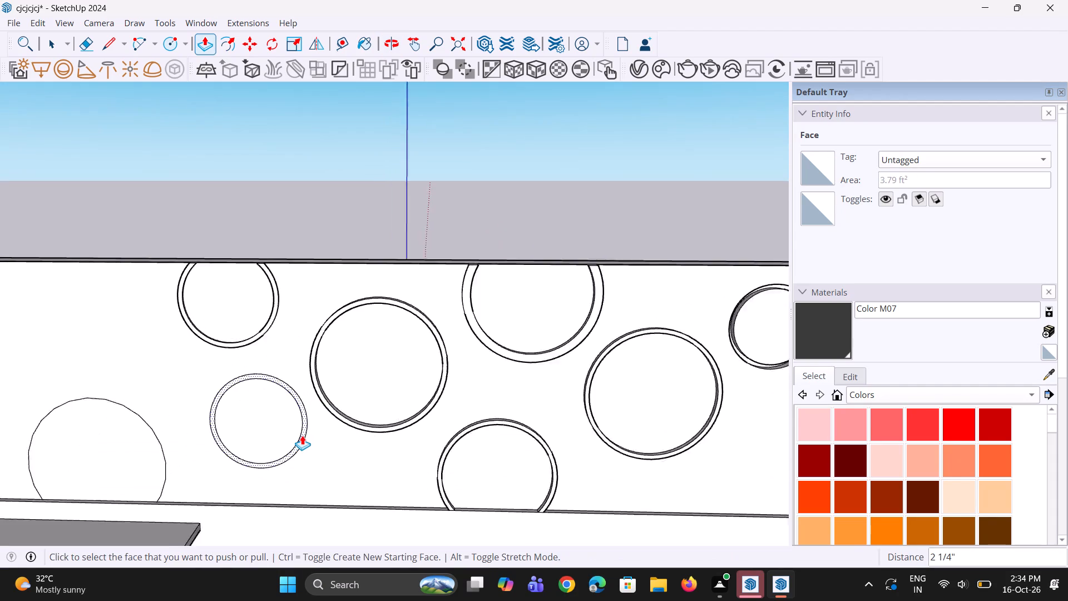
scroll(302, 435, "up", 2)
left_click(302, 435)
left_click(302, 435)
scroll(302, 435, "down", 6)
middle_click(303, 435)
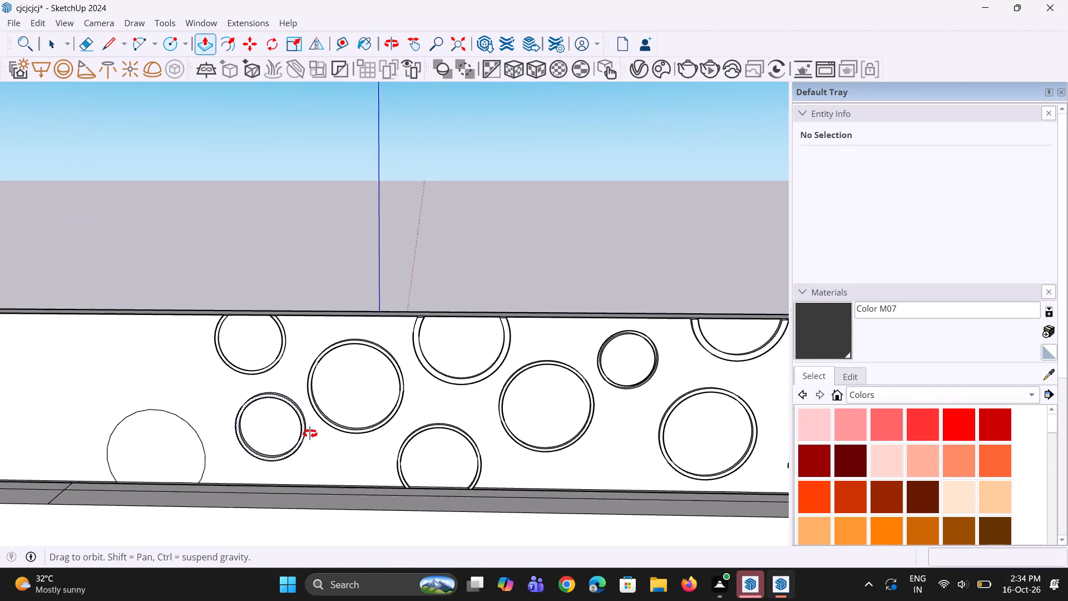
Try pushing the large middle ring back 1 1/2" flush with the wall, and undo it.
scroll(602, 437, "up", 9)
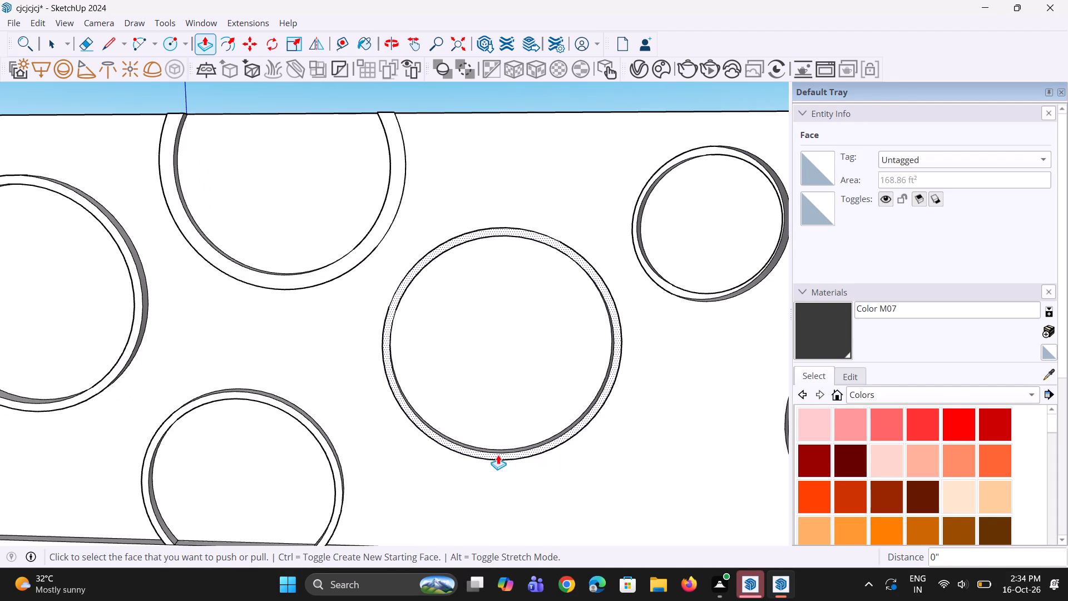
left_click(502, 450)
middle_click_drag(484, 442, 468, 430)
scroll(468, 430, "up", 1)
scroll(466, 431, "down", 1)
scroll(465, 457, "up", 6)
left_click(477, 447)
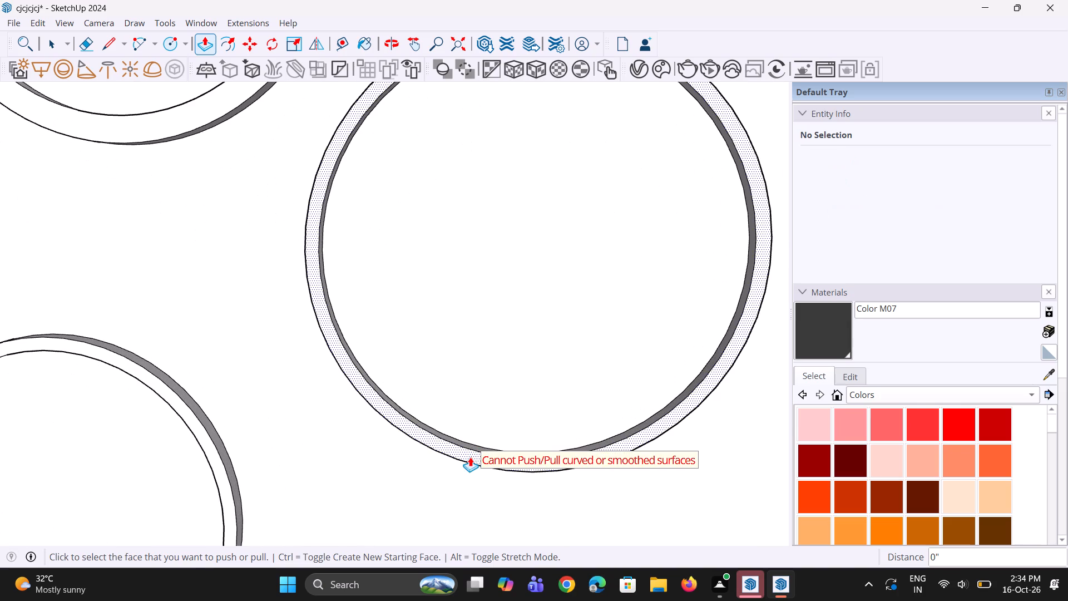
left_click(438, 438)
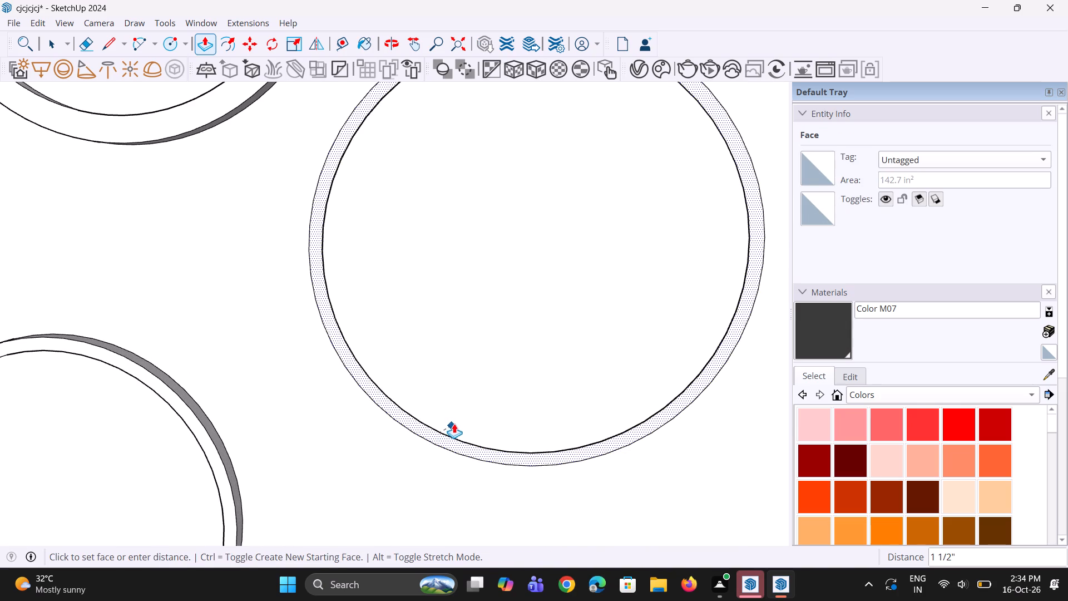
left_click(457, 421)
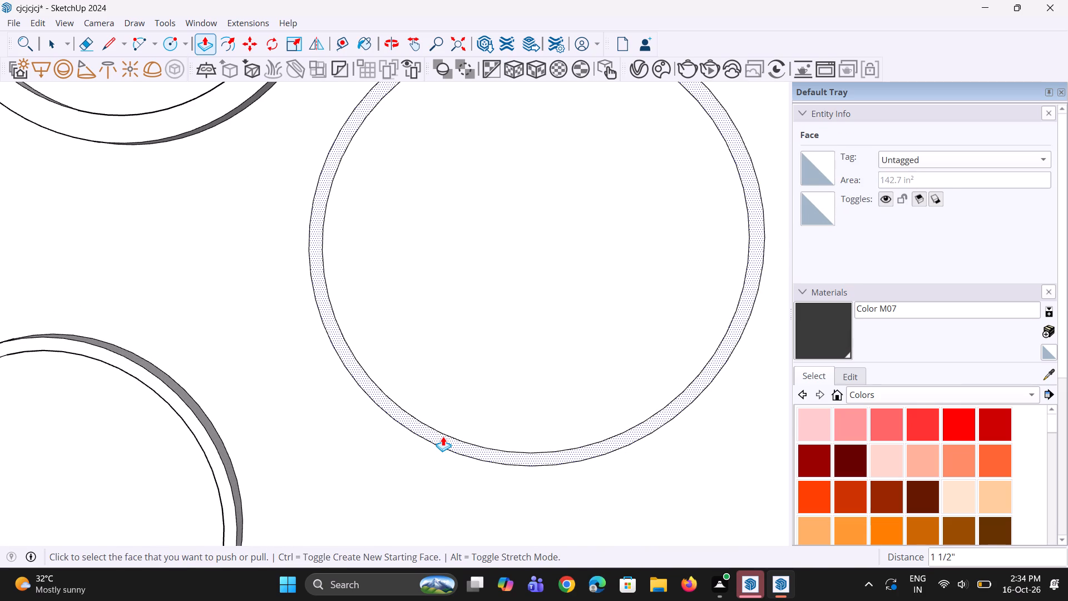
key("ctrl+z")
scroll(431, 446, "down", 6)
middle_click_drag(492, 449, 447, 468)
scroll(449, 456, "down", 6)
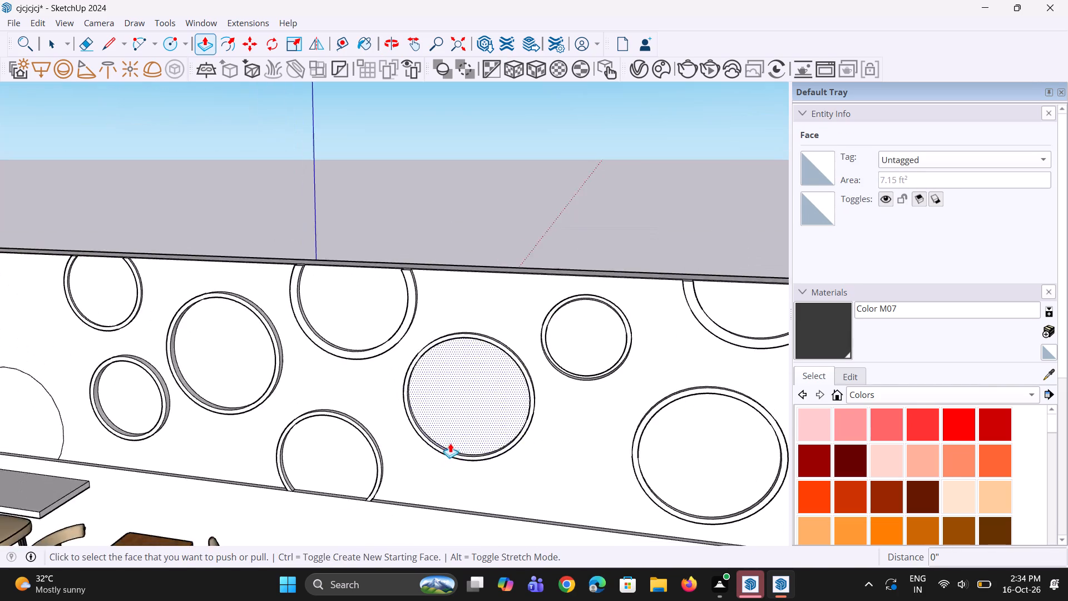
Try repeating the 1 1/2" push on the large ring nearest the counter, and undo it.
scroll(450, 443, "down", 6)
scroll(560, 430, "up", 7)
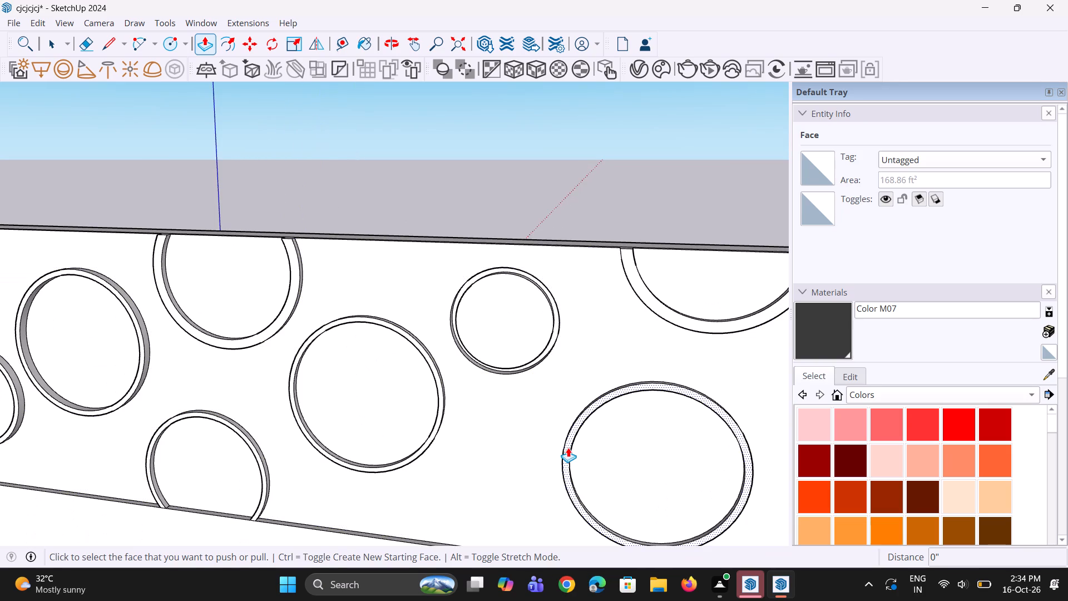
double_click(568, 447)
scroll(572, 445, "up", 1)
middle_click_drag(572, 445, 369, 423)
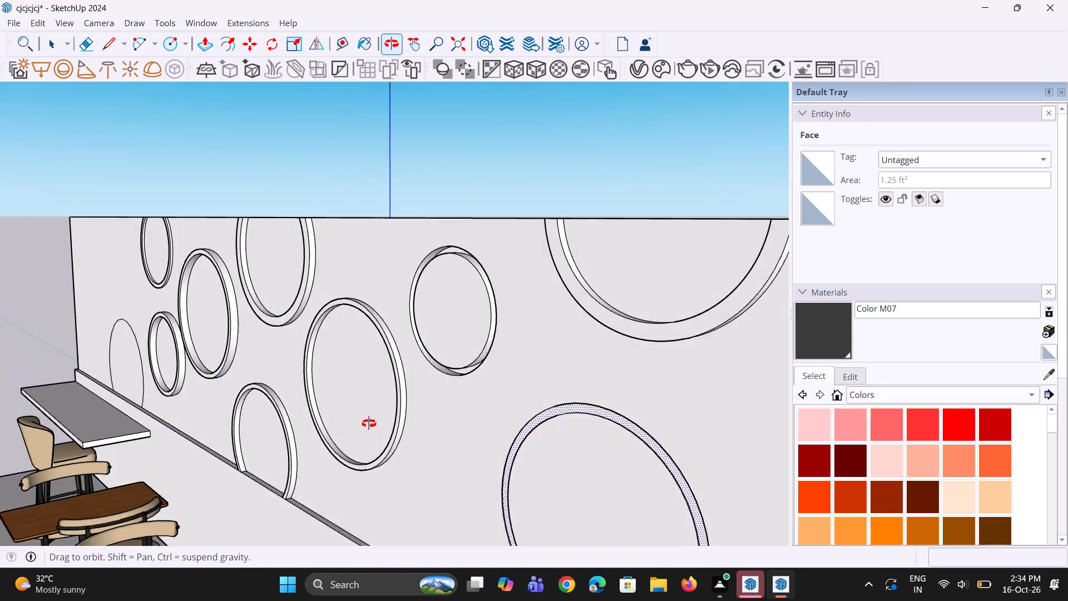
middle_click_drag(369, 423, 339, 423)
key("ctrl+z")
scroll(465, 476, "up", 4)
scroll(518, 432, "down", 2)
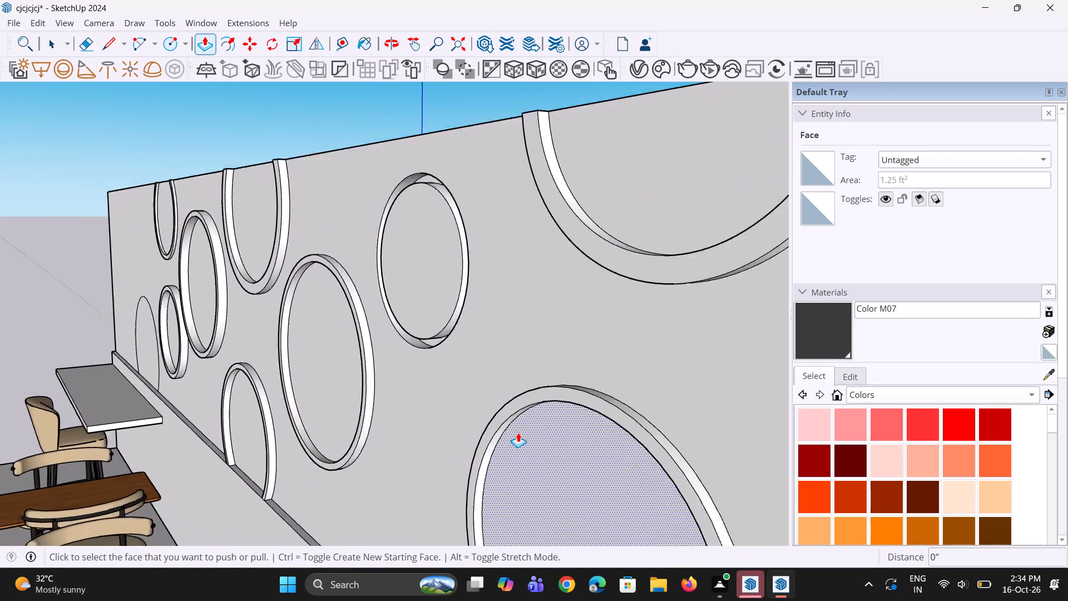
Pull the recessed small ring near the counter 2 1/4" flush with the wall, and raise it another 2 1/4".
scroll(518, 432, "down", 11)
scroll(456, 395, "up", 14)
middle_click_drag(495, 400, 556, 411)
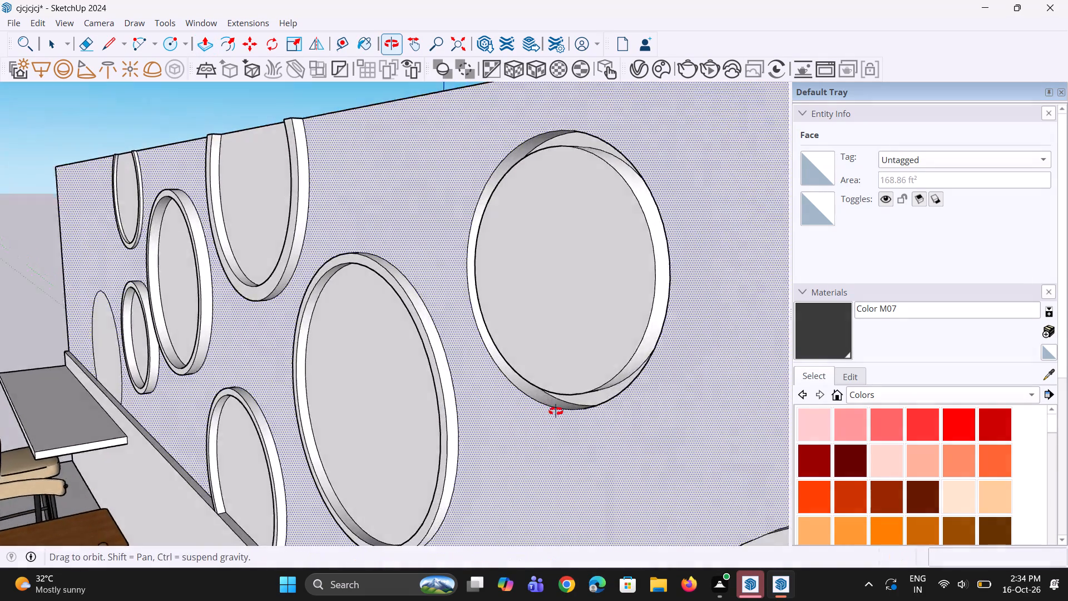
middle_click_drag(556, 411, 587, 408)
scroll(599, 402, "up", 2)
left_click(619, 378)
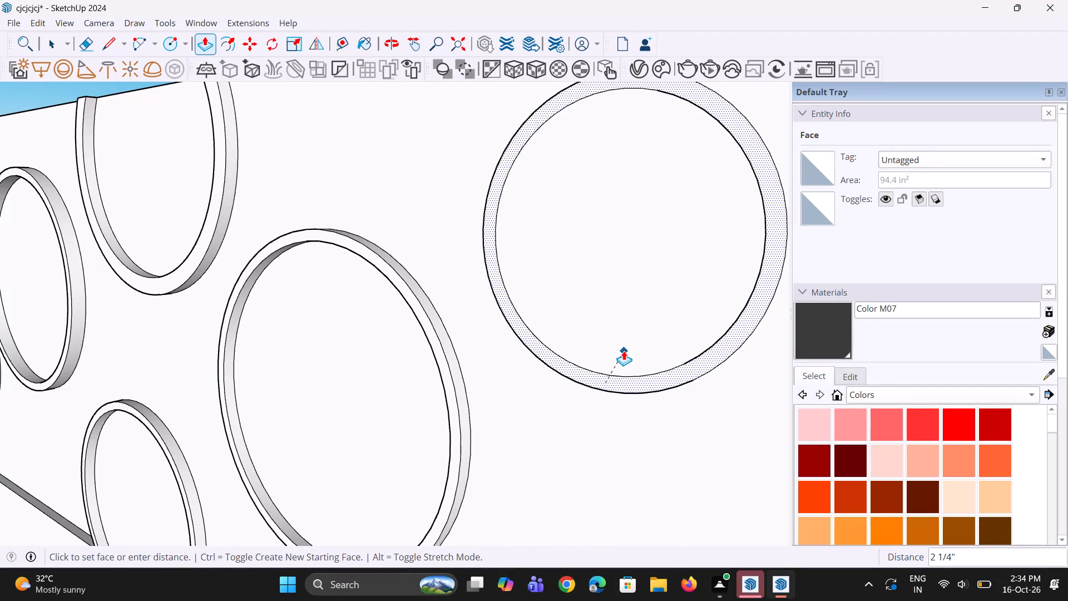
left_click(624, 351)
double_click(599, 379)
scroll(569, 402, "down", 7)
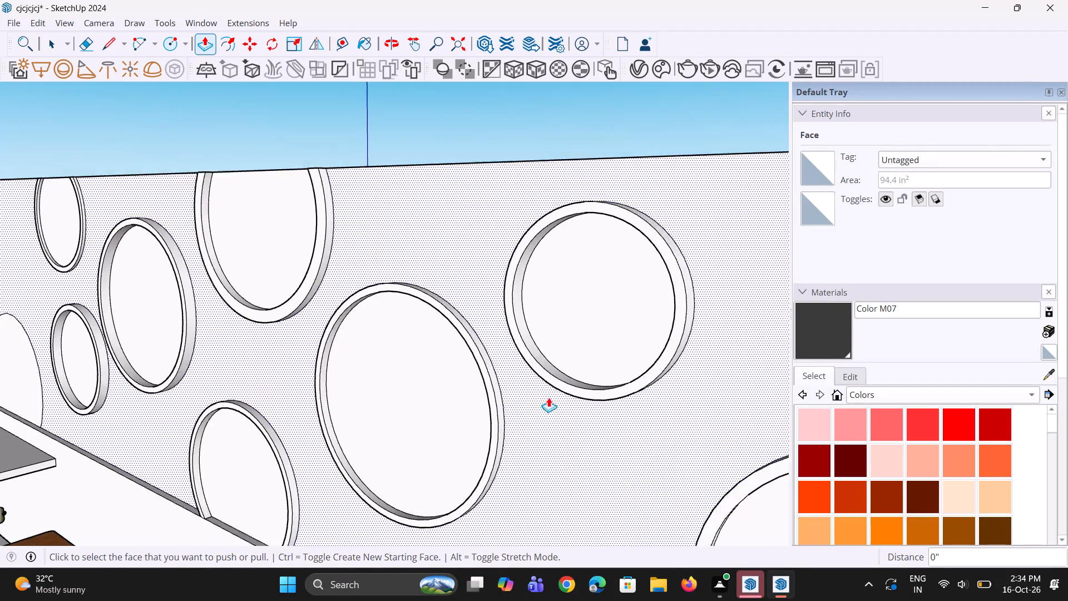
scroll(548, 397, "down", 10)
middle_click_drag(541, 397, 601, 396)
key("space")
key("space")
Smooth the plain arc above the bar ledge by setting its segments to 57.
scroll(453, 376, "down", 6)
scroll(452, 376, "up", 1)
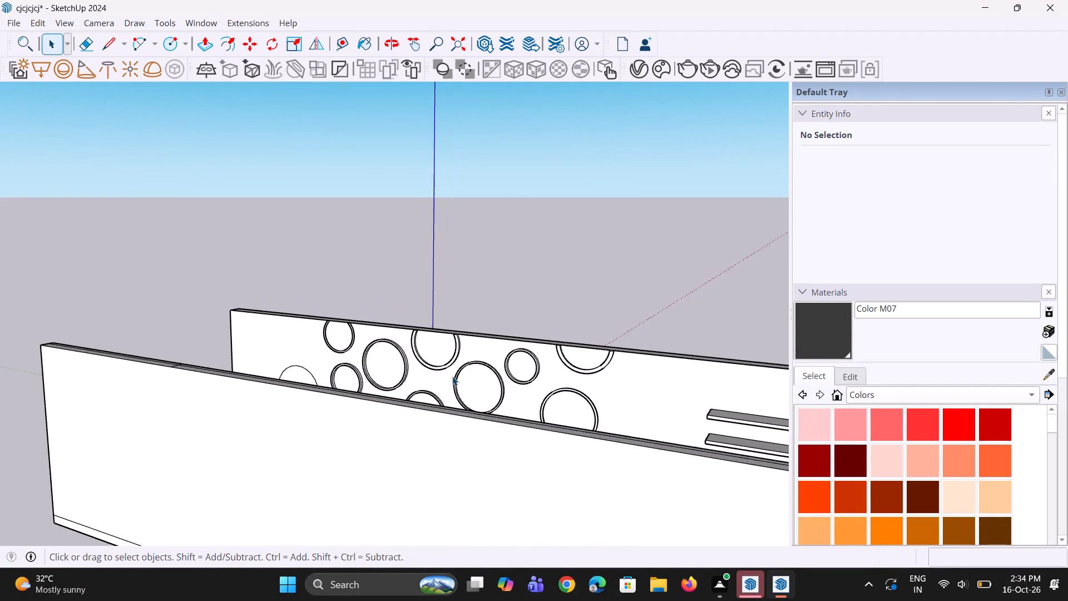
middle_click_drag(452, 376, 664, 445)
scroll(217, 390, "up", 4)
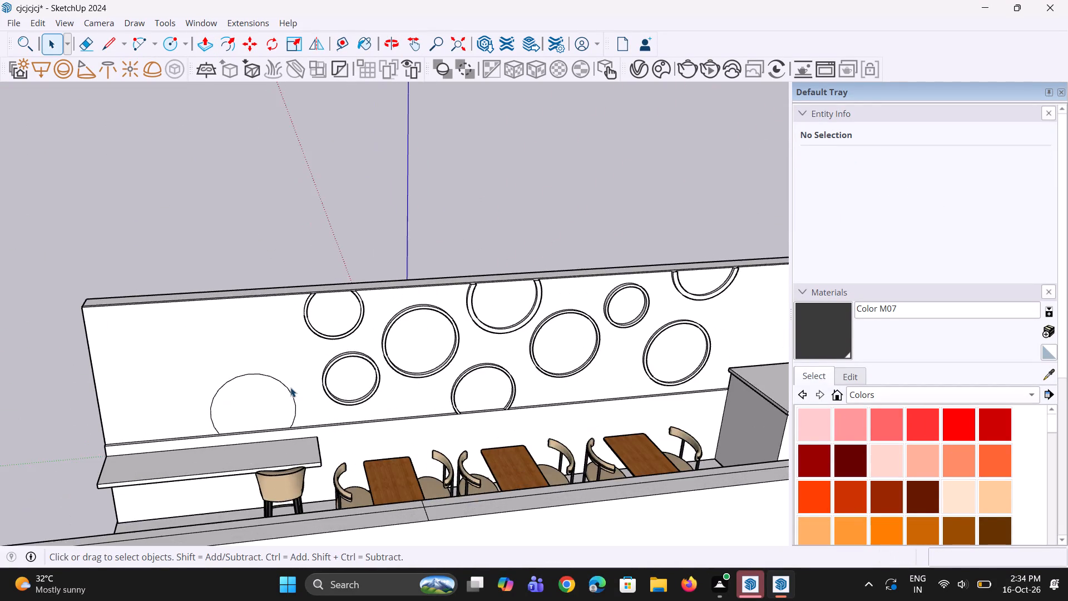
scroll(290, 387, "up", 2)
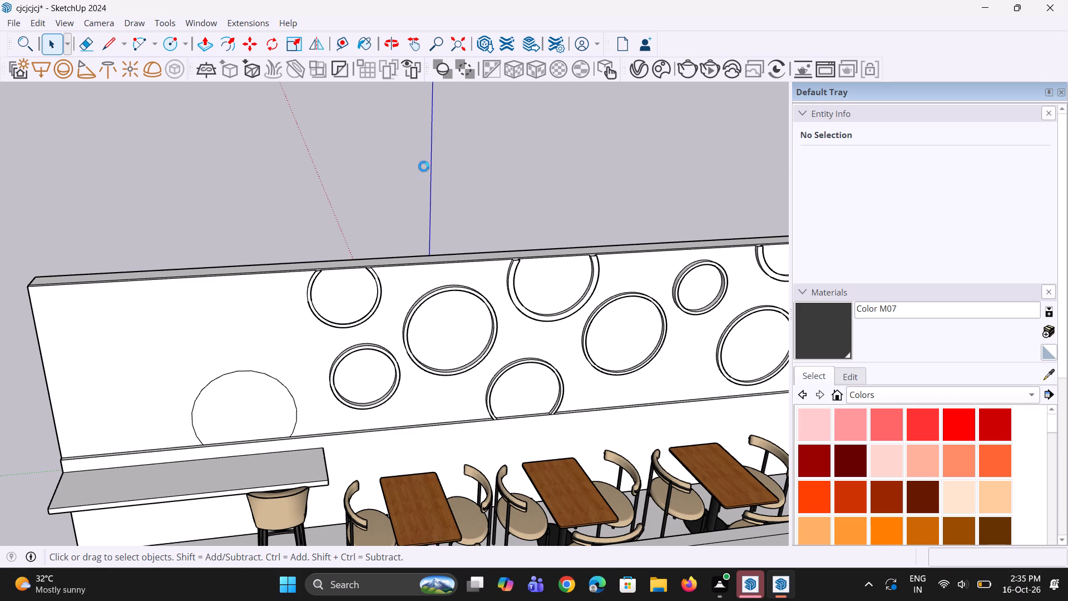
scroll(258, 317, "down", 4)
middle_click_drag(595, 322, 484, 341)
scroll(260, 382, "up", 4)
left_click(251, 358)
scroll(252, 304, "up", 5)
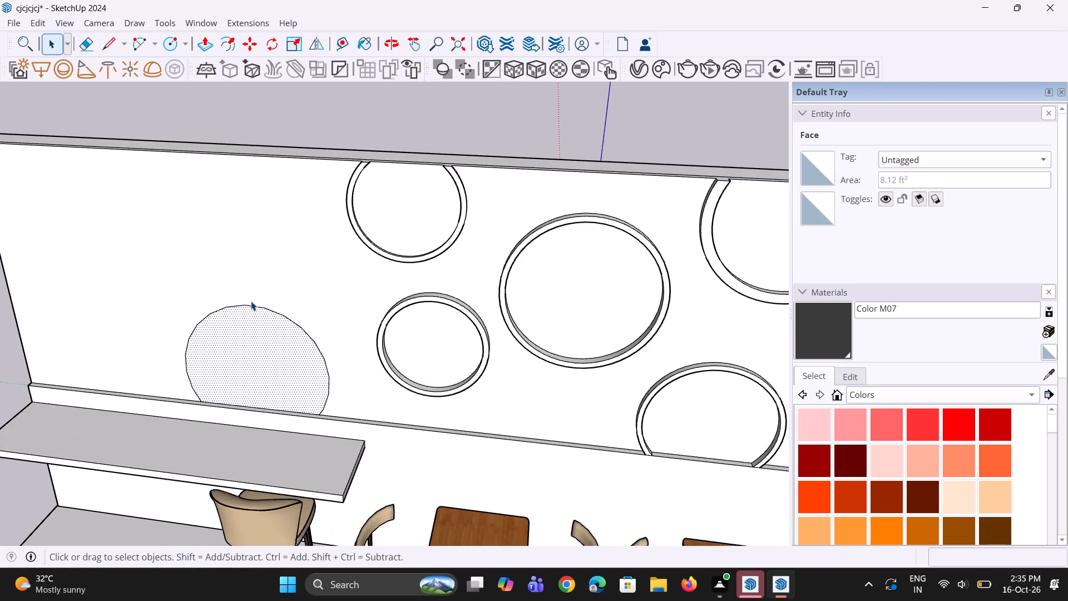
left_click(256, 307)
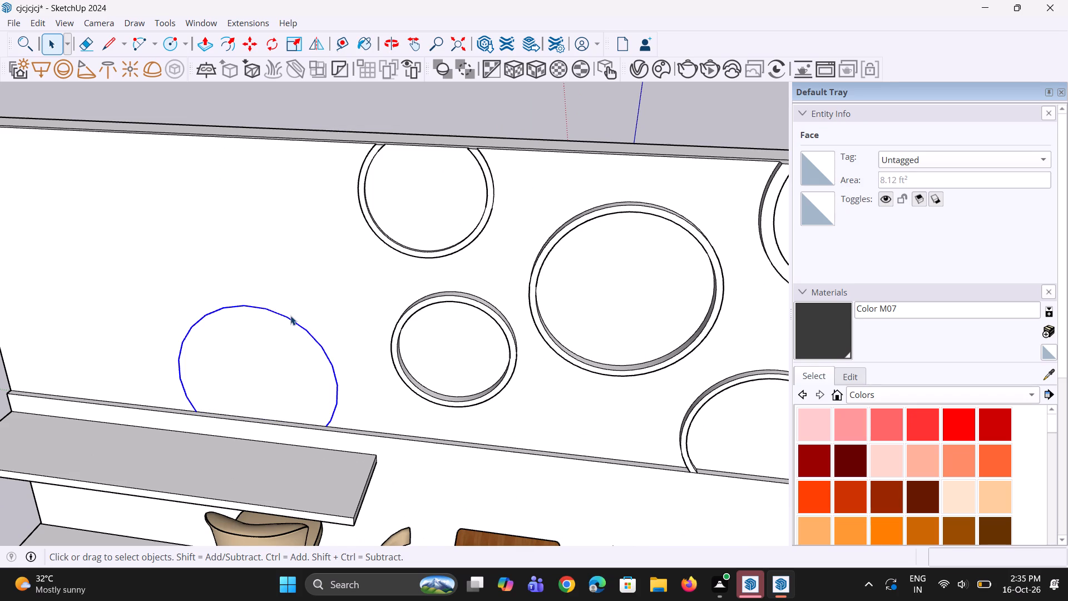
scroll(290, 316, "up", 2)
left_click_drag(914, 200, 812, 227)
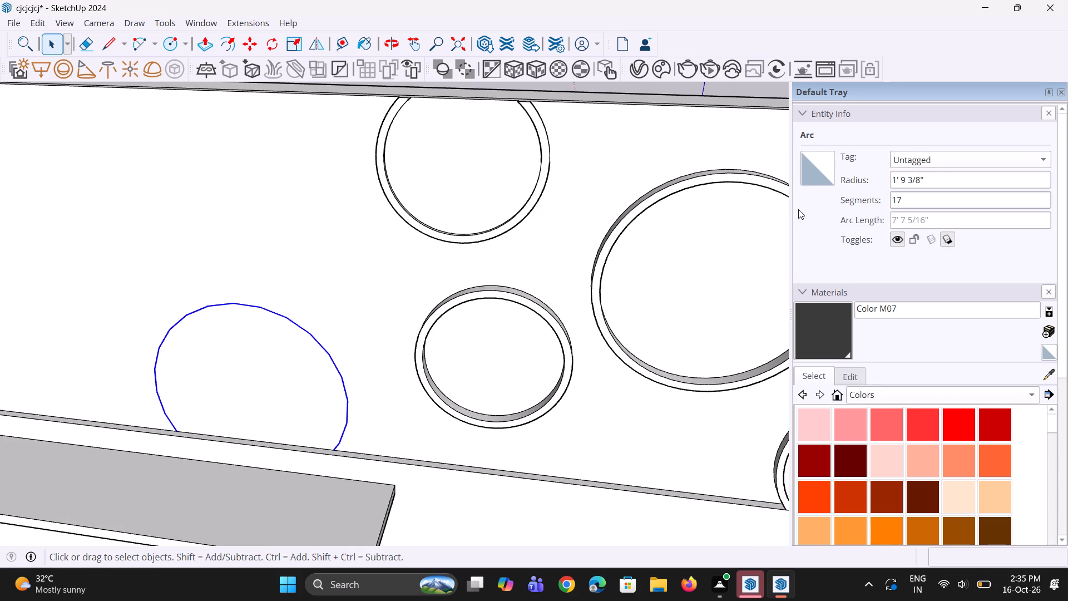
key("BackSpace")
key("BackSpace")
key("BackSpace")
type("57")
key("Return")
key("period")
scroll(428, 354, "down", 1)
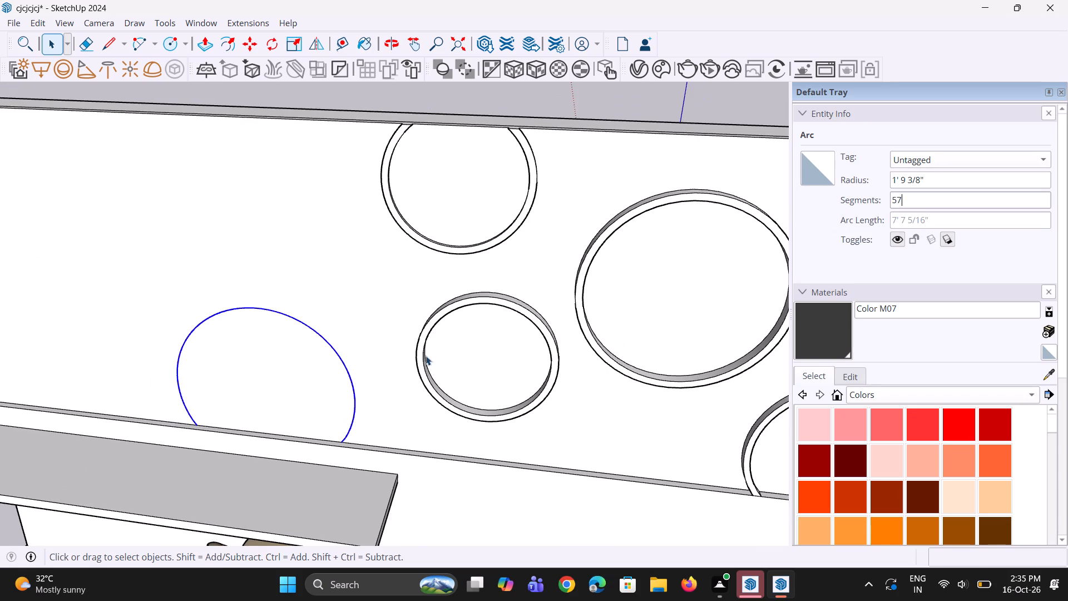
Offset the partial circle above the bar ledge outward by about 2 3/8" to form a band.
left_click(251, 378)
key("f")
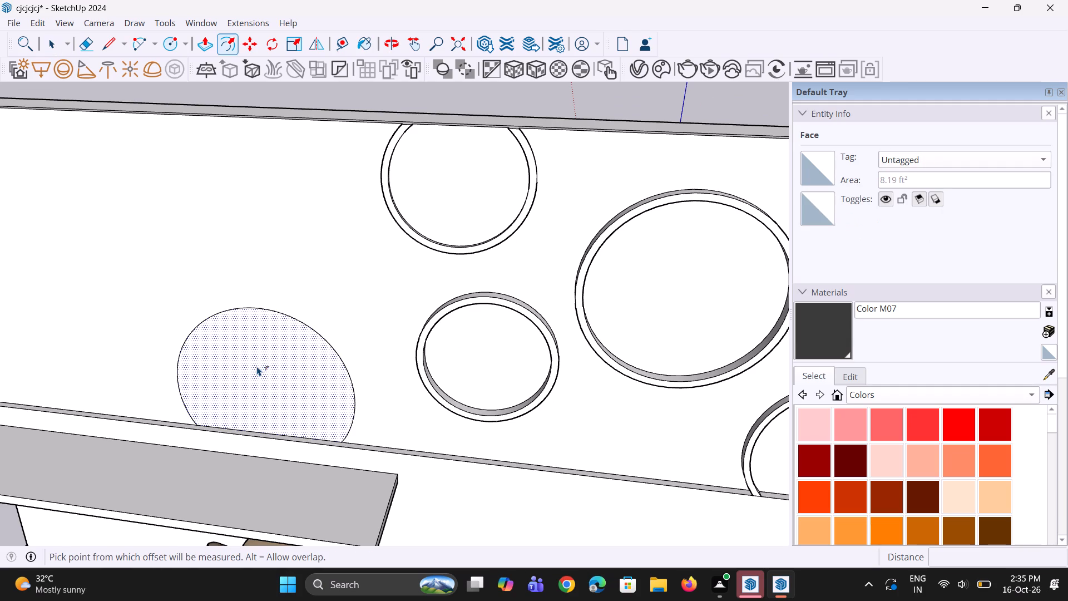
left_click(261, 357)
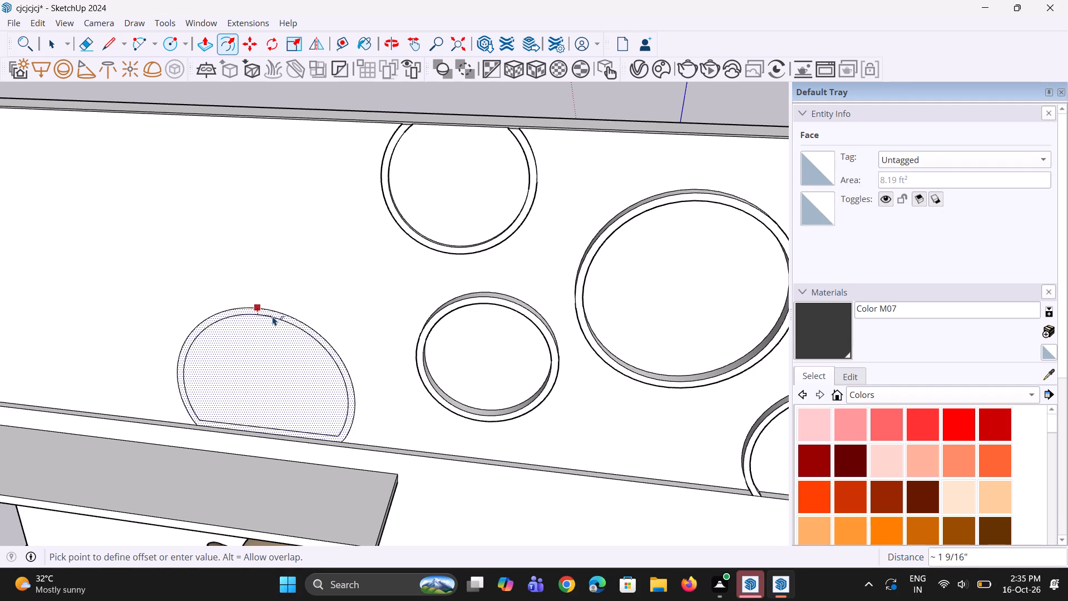
left_click(277, 300)
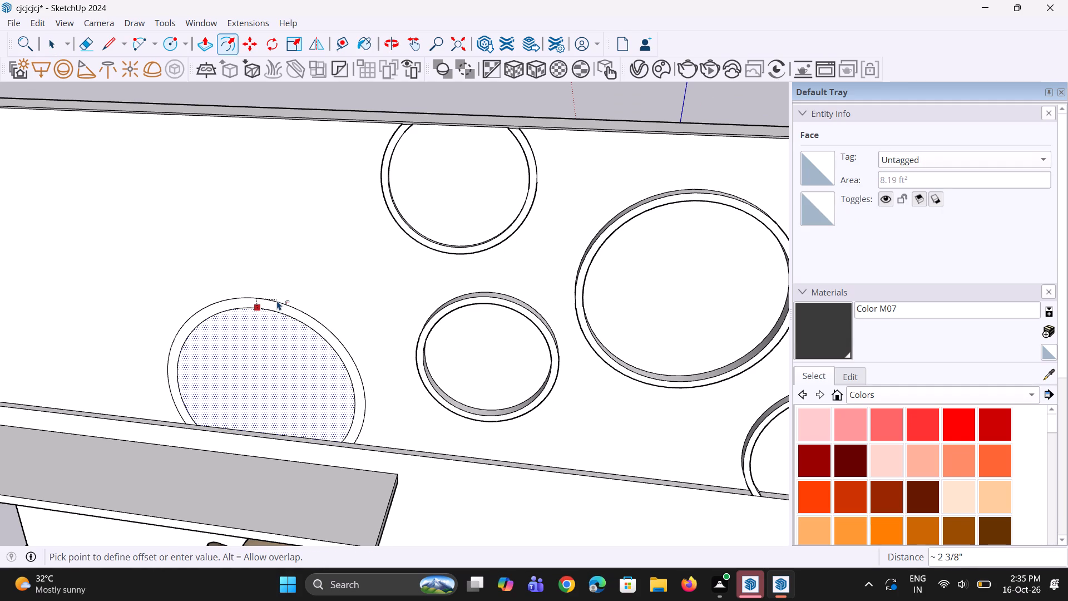
Raise the band around the partial circle above the bar ledge by repeating the last pull distance.
middle_click_drag(282, 348, 277, 381)
scroll(277, 343, "up", 3)
key("space")
key("p")
scroll(333, 268, "up", 2)
key("space")
key("space")
left_click(293, 304)
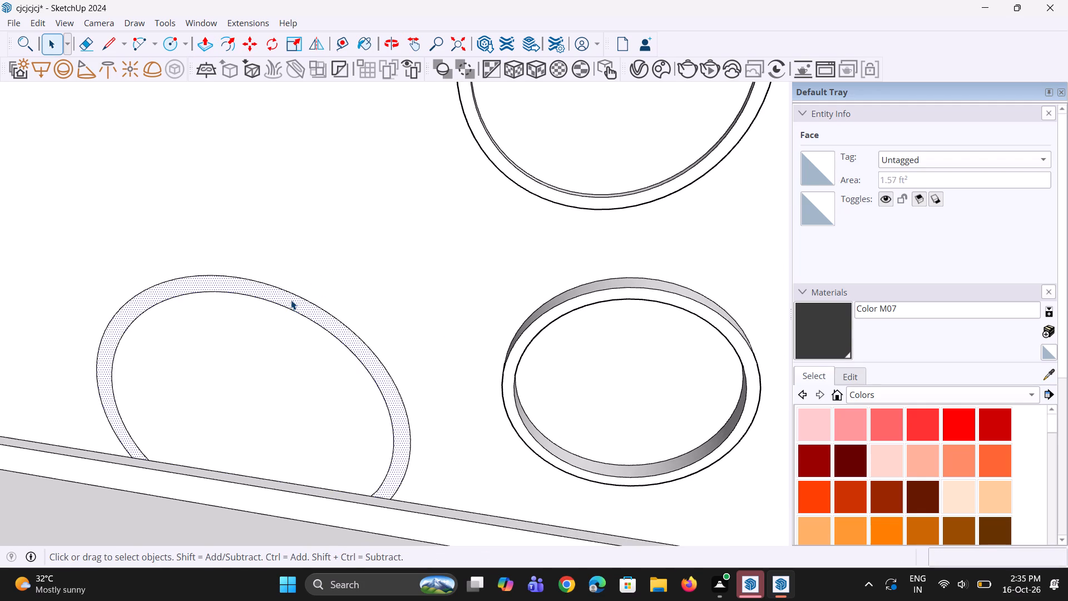
key("p")
double_click(291, 300)
scroll(291, 300, "down", 5)
middle_click_drag(291, 300, 286, 299)
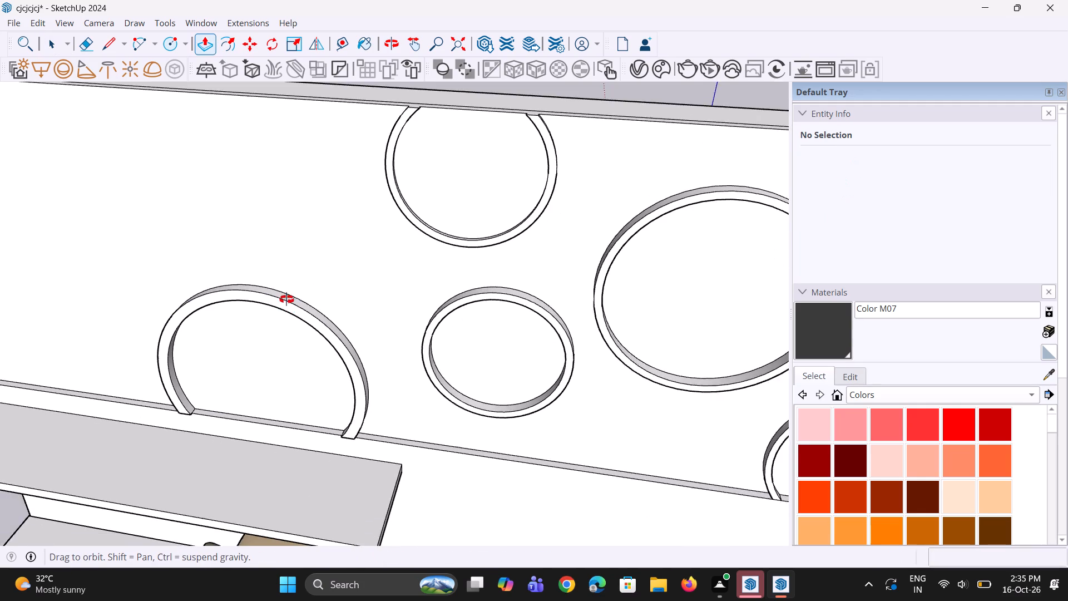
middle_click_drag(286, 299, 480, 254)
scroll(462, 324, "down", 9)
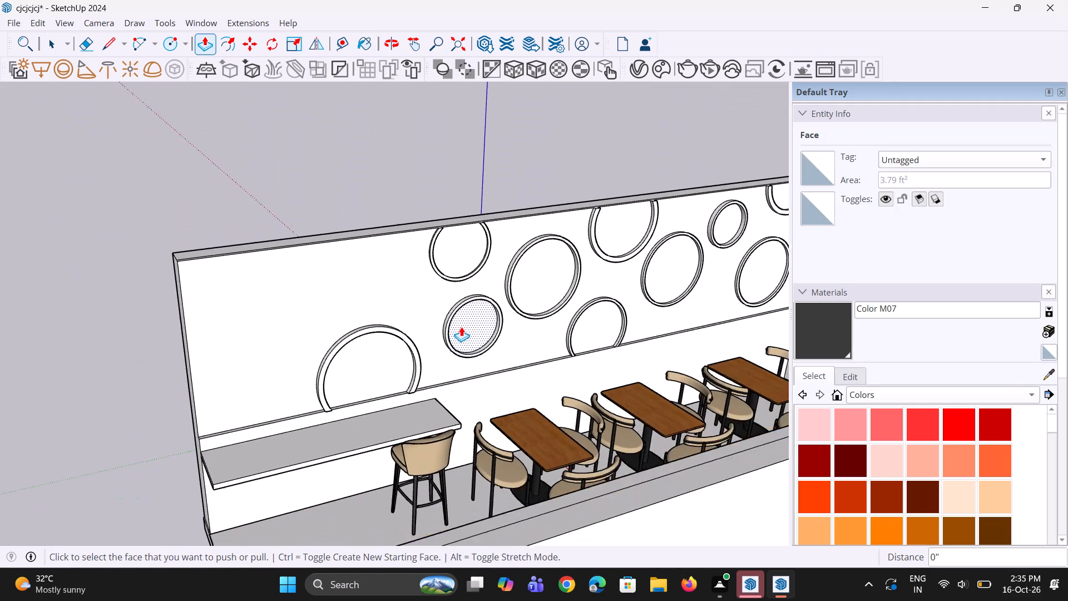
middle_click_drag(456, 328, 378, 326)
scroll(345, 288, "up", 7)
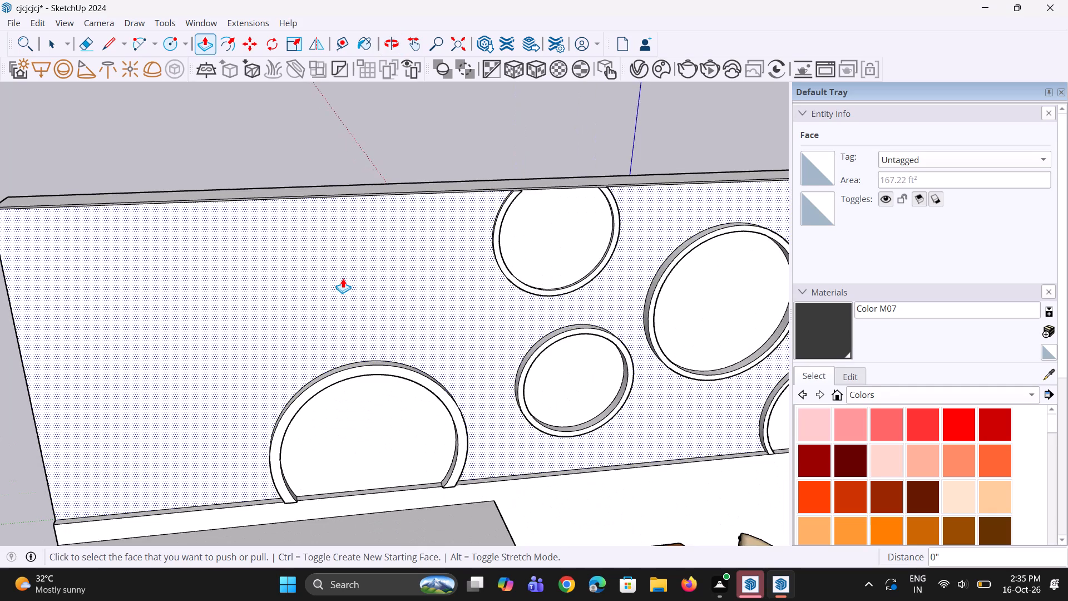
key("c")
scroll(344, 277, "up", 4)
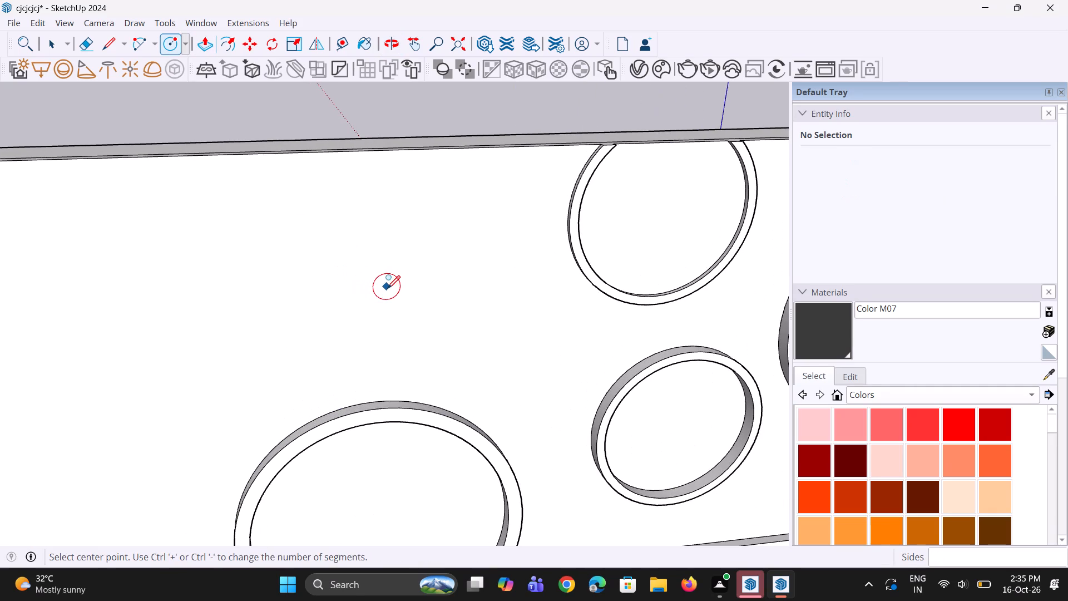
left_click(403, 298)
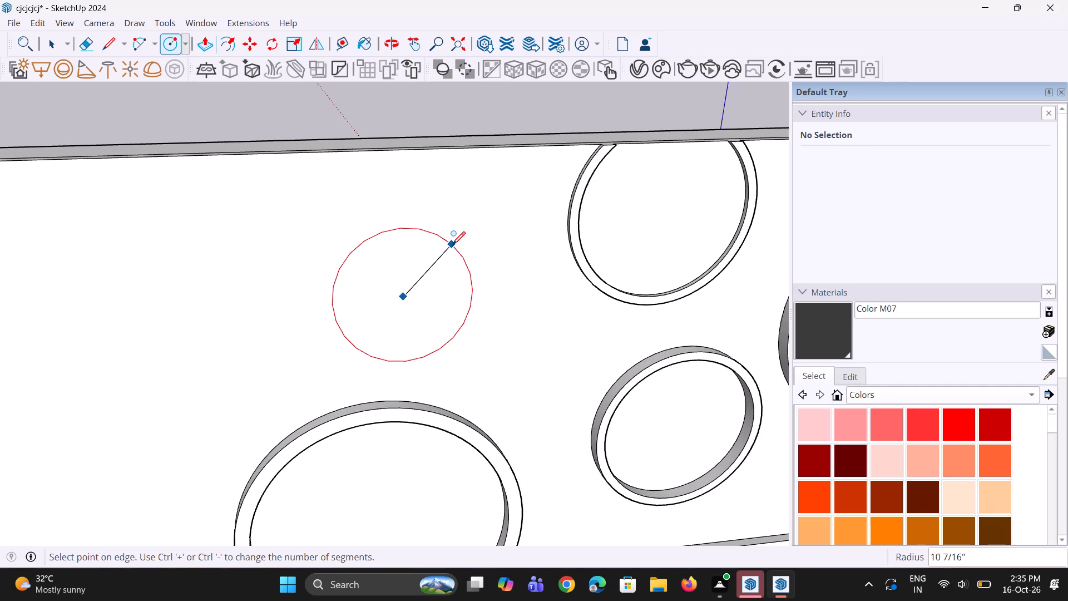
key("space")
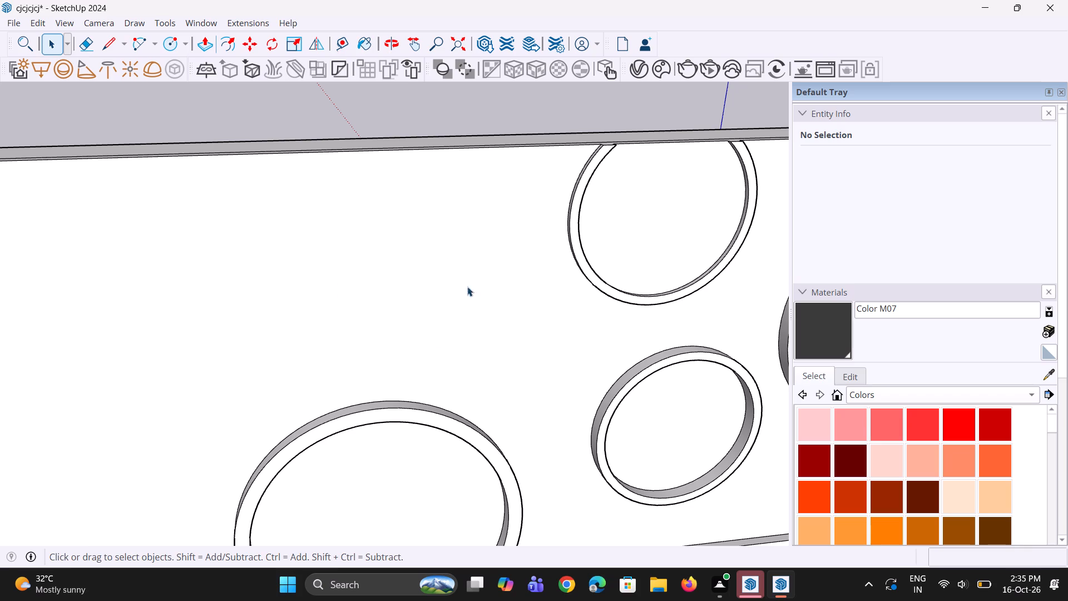
Draw a small circle of about 5 3/16" radius on the wall between the bar-ledge arch and the neighbouring rings.
key("c")
left_click(522, 359)
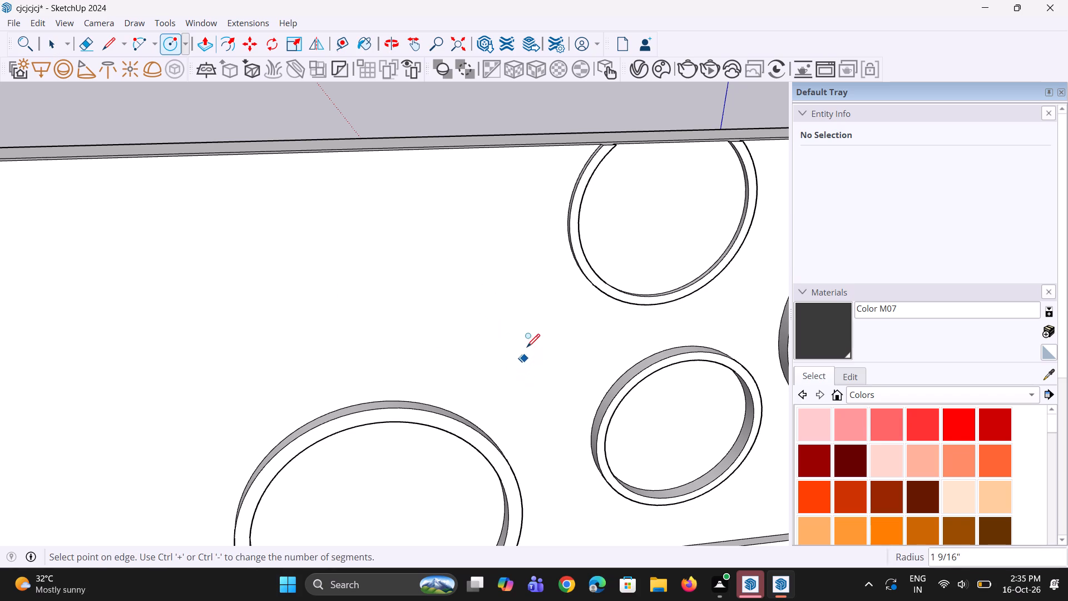
left_click(538, 331)
key("space")
Smooth the new small circle by setting its segments to 65.
left_click(527, 356)
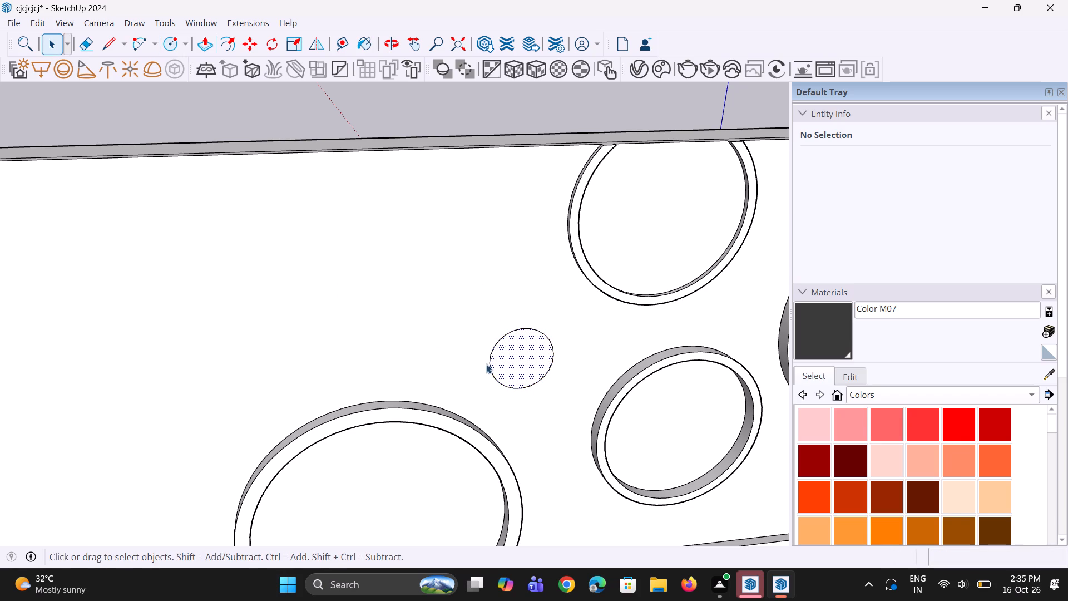
left_click(524, 330)
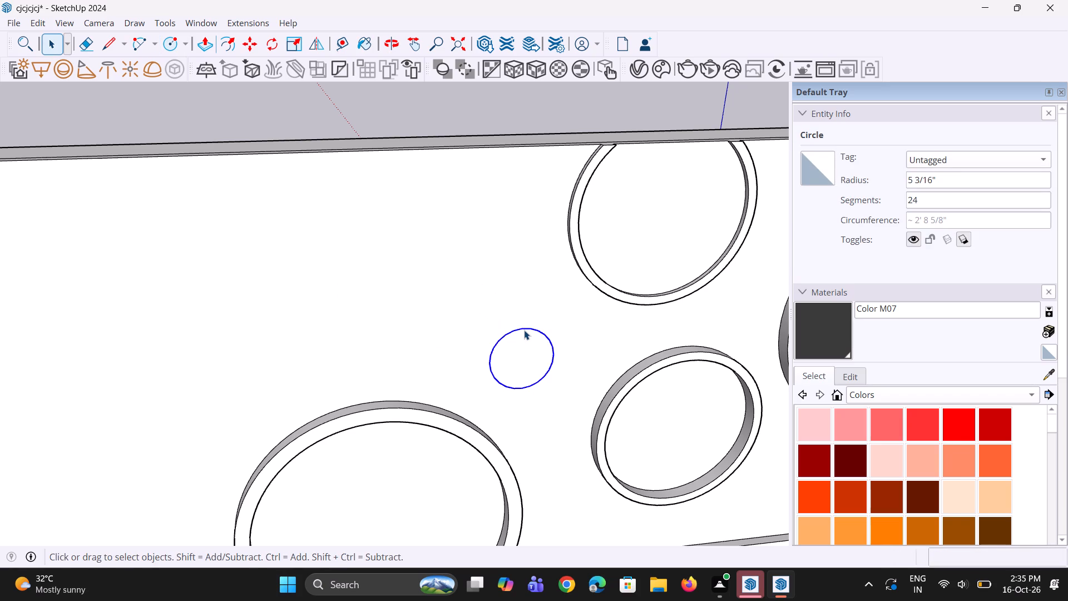
scroll(872, 222, "up", 1)
left_click_drag(947, 195, 924, 209)
key("BackSpace")
key("BackSpace")
type("65")
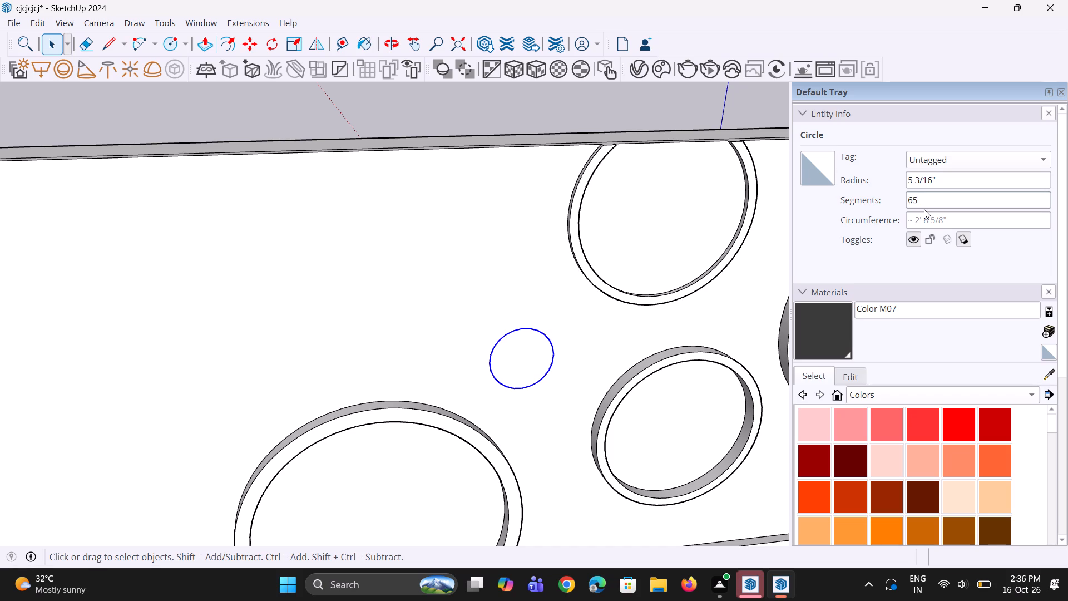
key("Return")
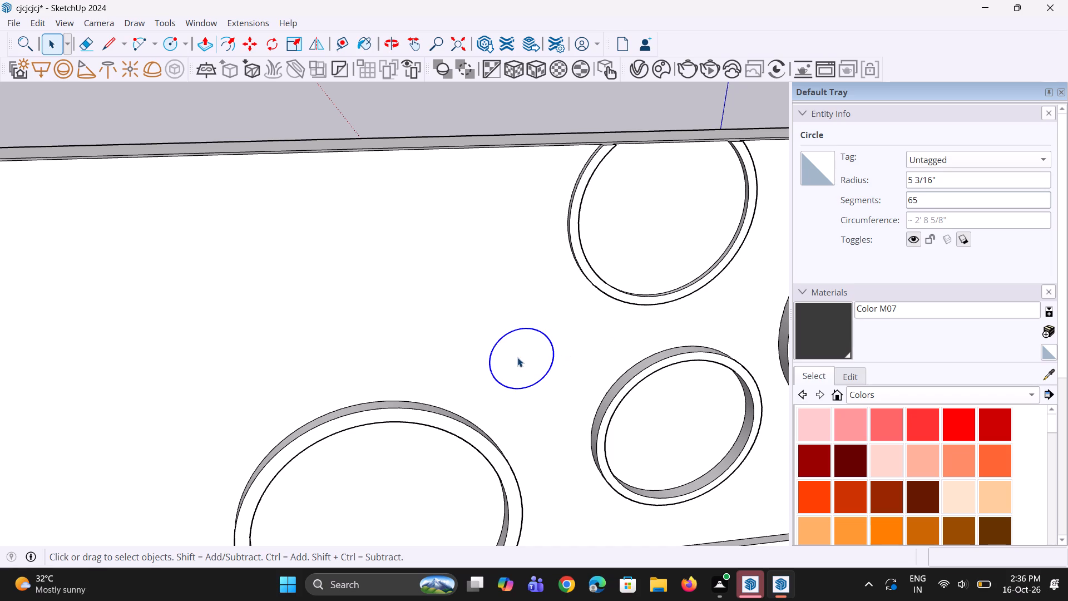
Copy the small circle about 1' 9 1/2" diagonally up the wall, toward its plain end.
left_click(517, 357)
key("m")
left_click(517, 357)
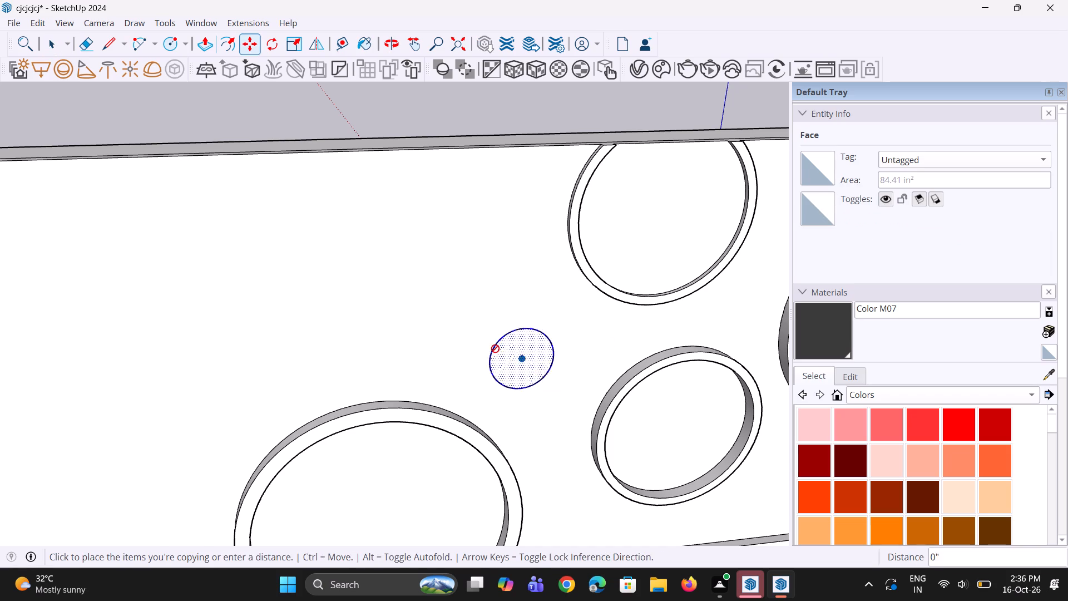
left_click(414, 288)
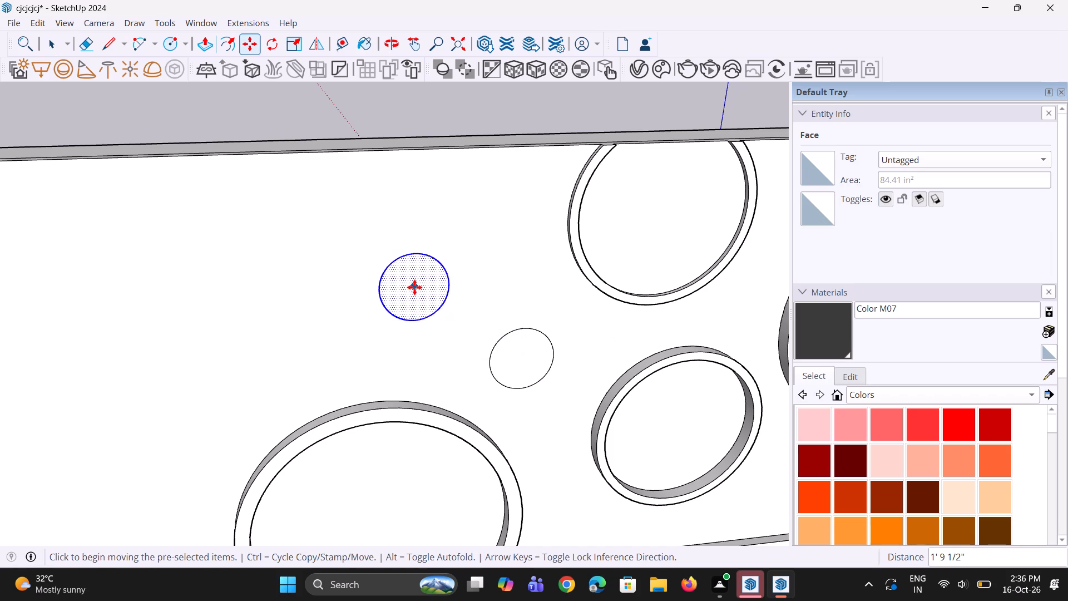
Shift the copied small circle about 3 7/8" along the wall toward the original one.
scroll(464, 327, "down", 5)
middle_click_drag(498, 349, 390, 282)
scroll(462, 308, "up", 2)
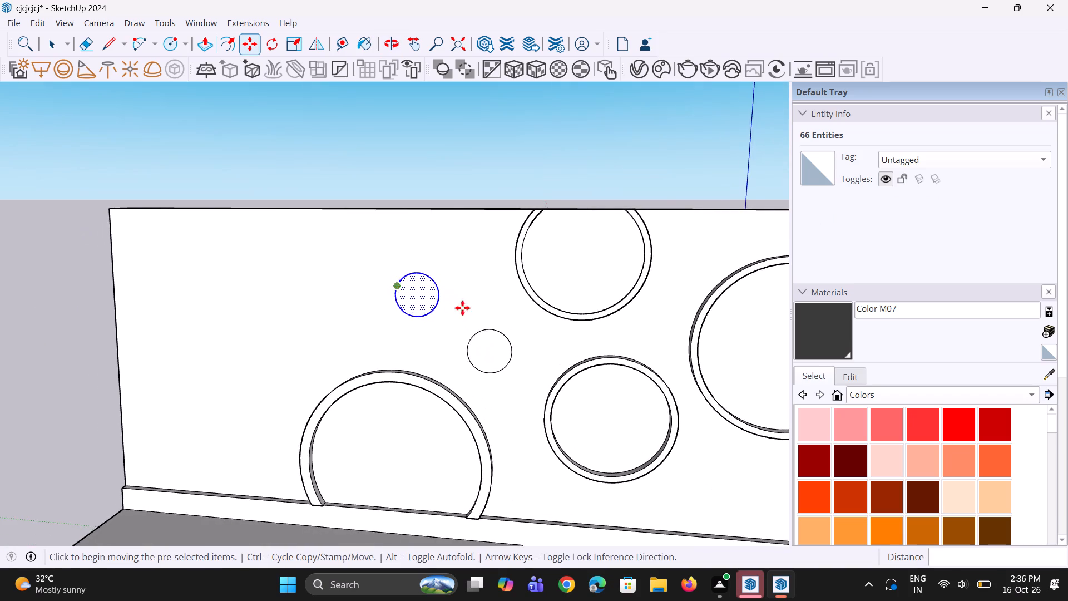
scroll(462, 308, "up", 2)
left_click(408, 297)
left_click(432, 303)
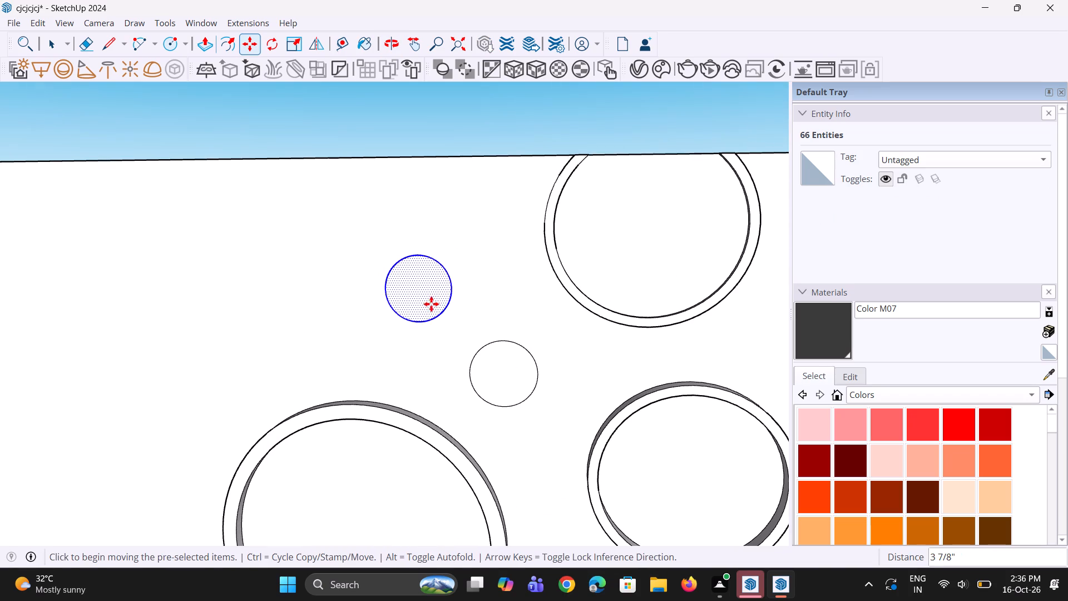
Offset the lower small circle outward by about 7/8" to form a ring.
scroll(518, 351, "up", 3)
key("space")
left_click(501, 379)
scroll(483, 373, "up", 3)
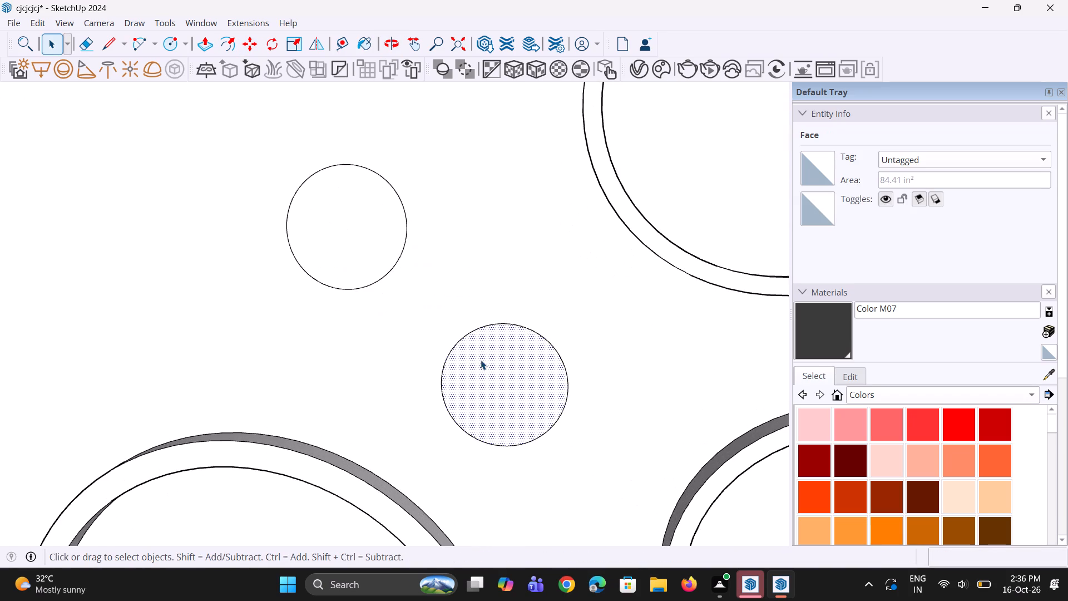
key("f")
left_click(477, 344)
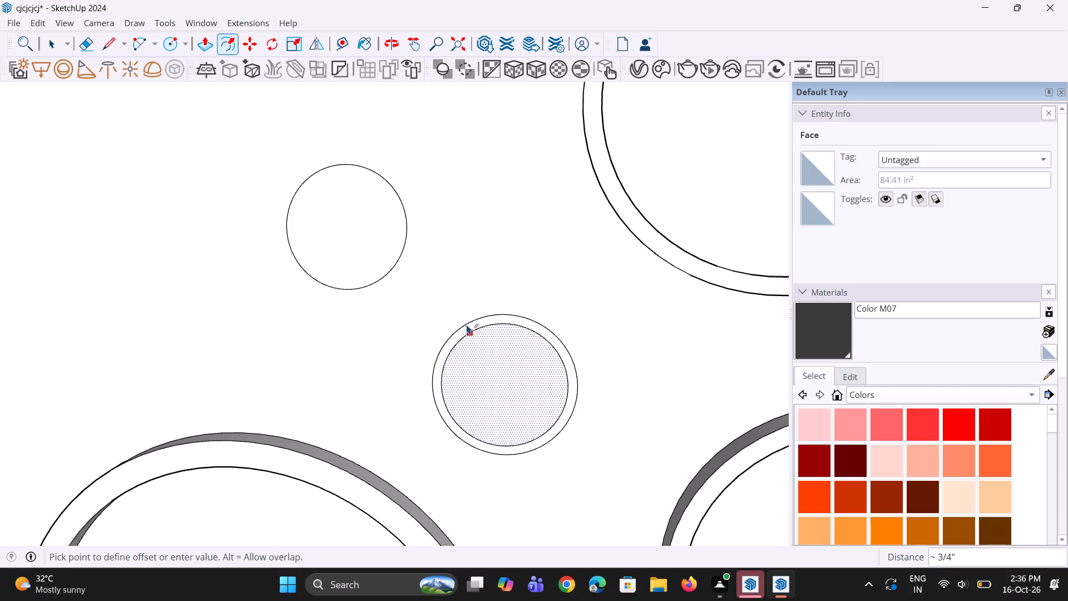
left_click(468, 322)
scroll(487, 371, "down", 3)
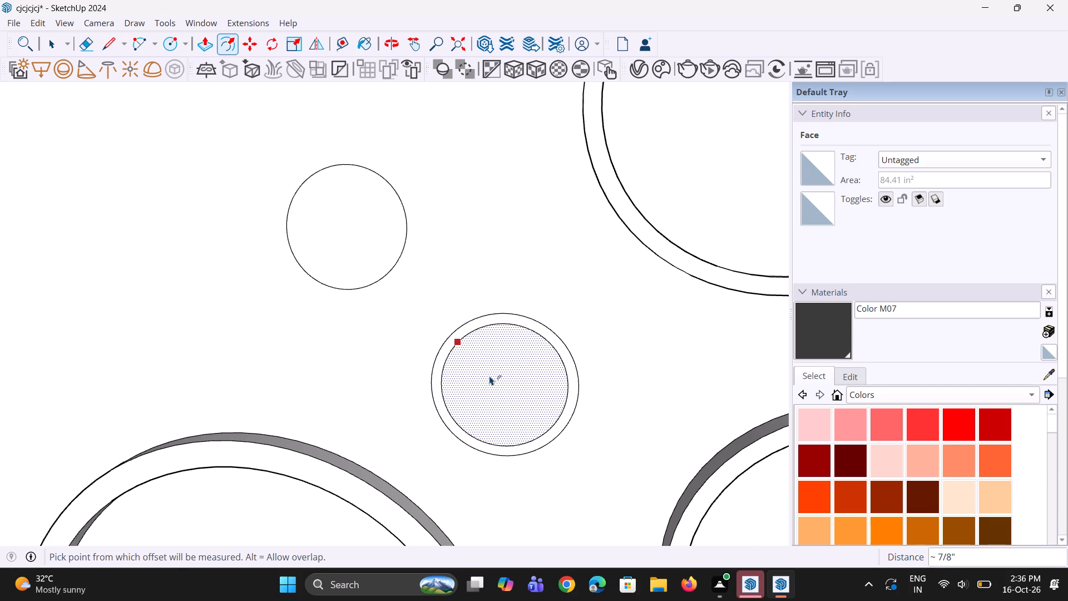
scroll(489, 376, "down", 2)
Offset the upper small circle slightly outward to form a matching thin ring.
key("space")
key("space")
left_click(405, 294)
scroll(405, 294, "up", 3)
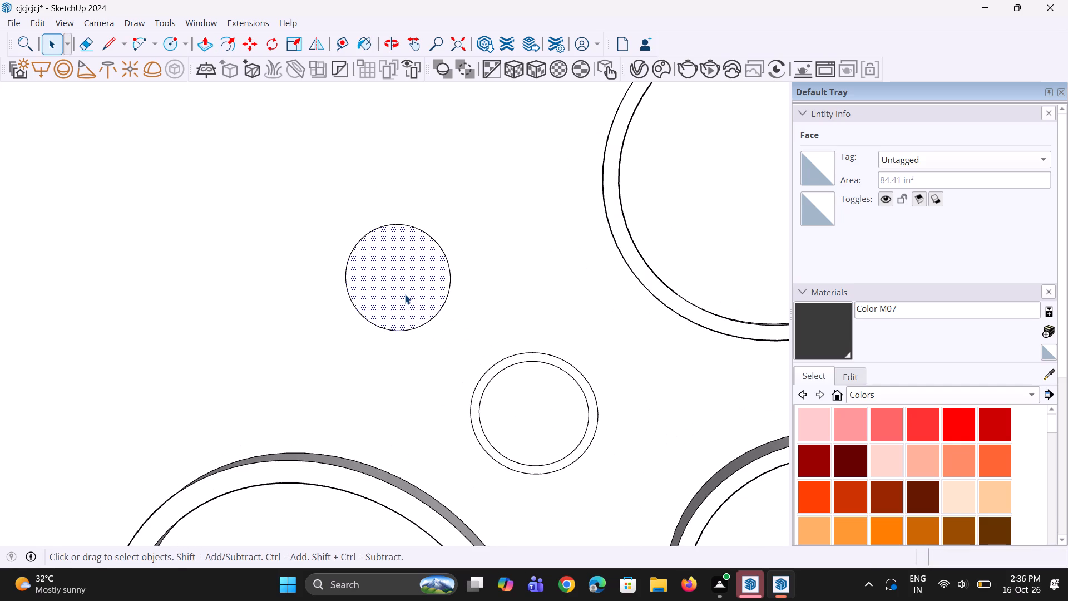
key("f")
left_click(403, 323)
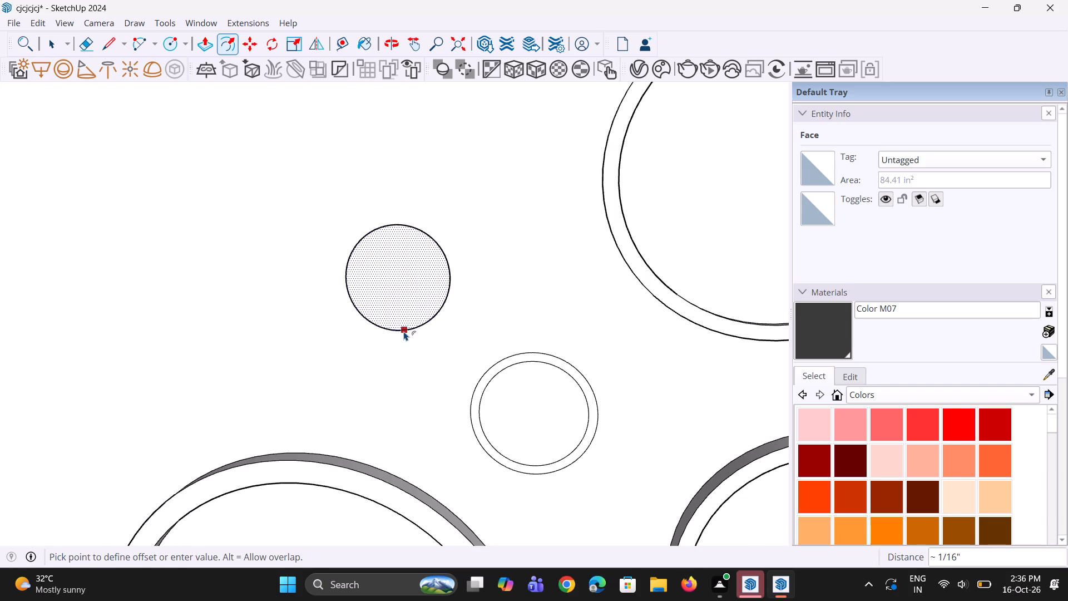
left_click(408, 339)
Raise both small ring bands above the bar-ledge arch by repeating the last pull distance.
scroll(446, 415, "down", 6)
middle_click_drag(491, 418, 423, 381)
key("space")
scroll(499, 393, "up", 2)
key("space")
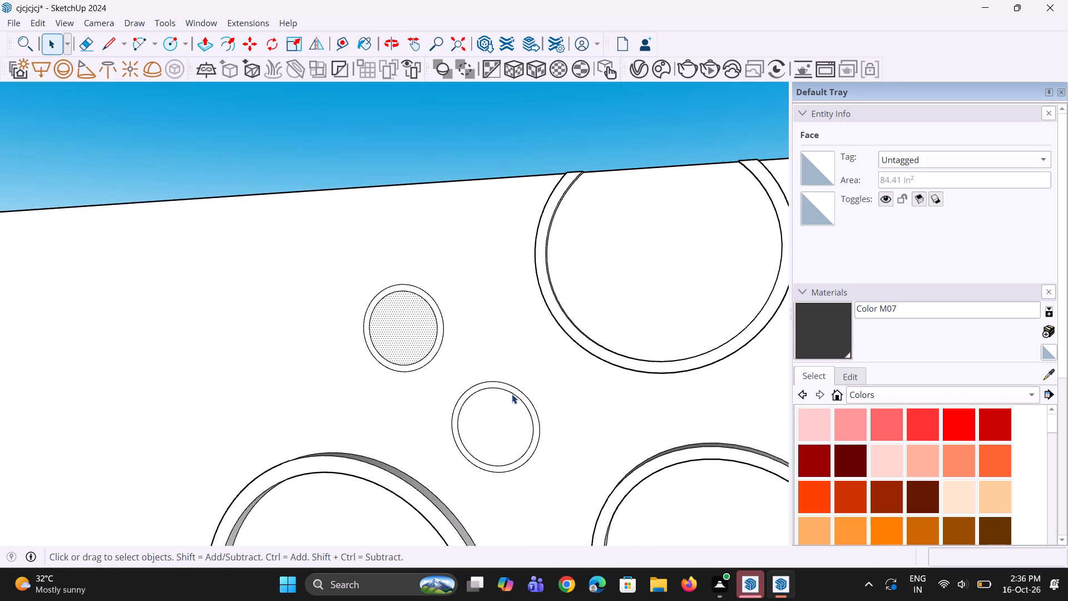
scroll(512, 394, "up", 2)
left_click(521, 394)
scroll(521, 394, "up", 2)
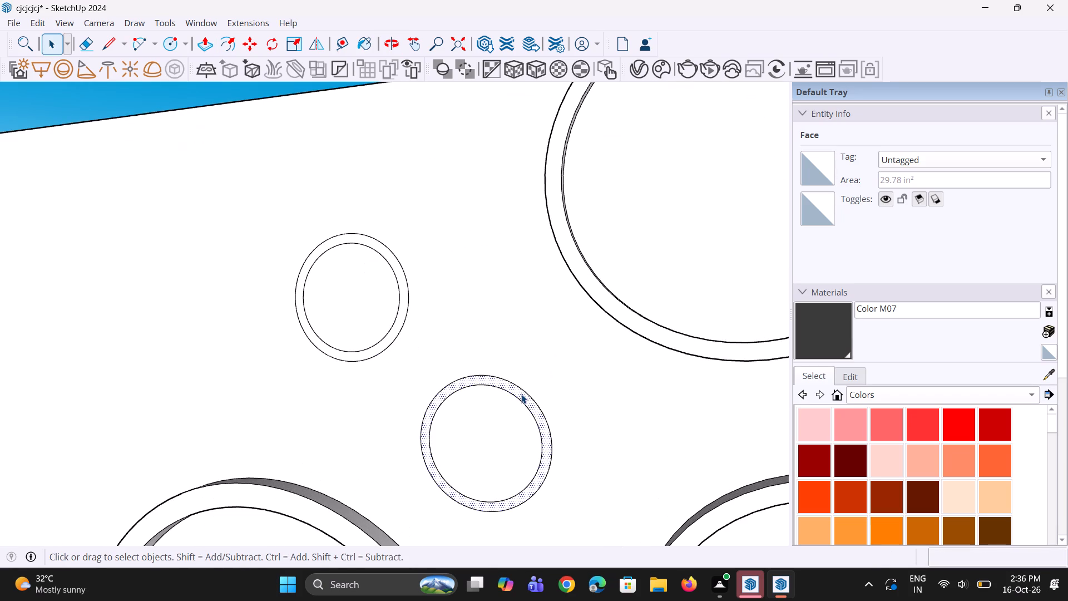
key("p")
double_click(521, 394)
scroll(353, 317, "up", 2)
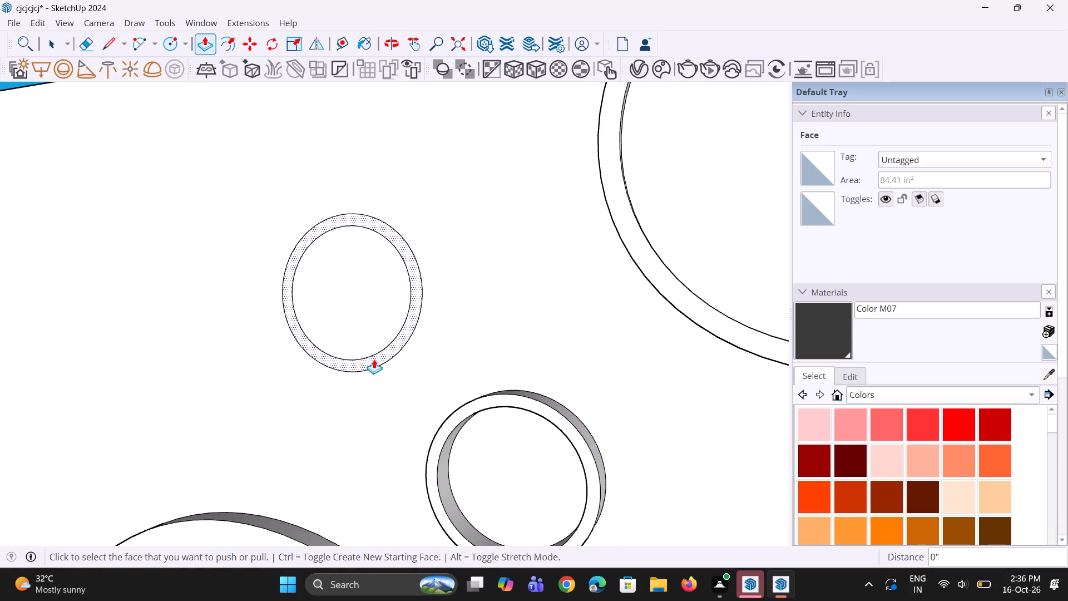
double_click(374, 359)
Draw a small circle of about 5 13/16" radius below the large ring, between the full ring and the partial ring beside it.
scroll(414, 421, "down", 6)
middle_click_drag(414, 428, 506, 444)
scroll(394, 352, "down", 7)
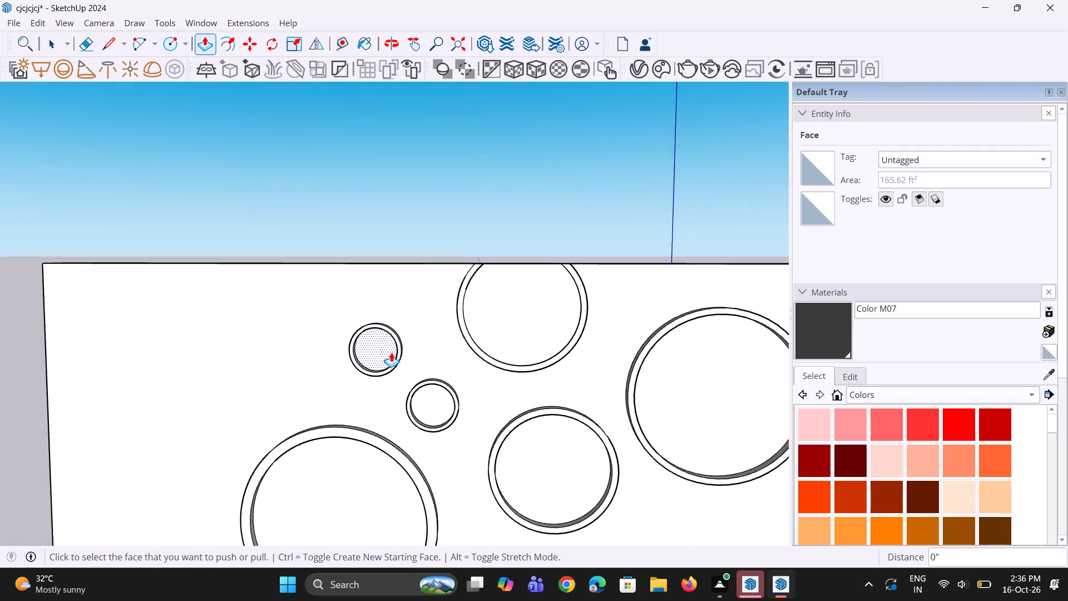
scroll(391, 352, "down", 4)
middle_click_drag(317, 370, 393, 438)
scroll(421, 337, "down", 5)
middle_click_drag(402, 290, 407, 348)
scroll(432, 324, "up", 10)
middle_click_drag(433, 367, 419, 359)
scroll(433, 367, "up", 1)
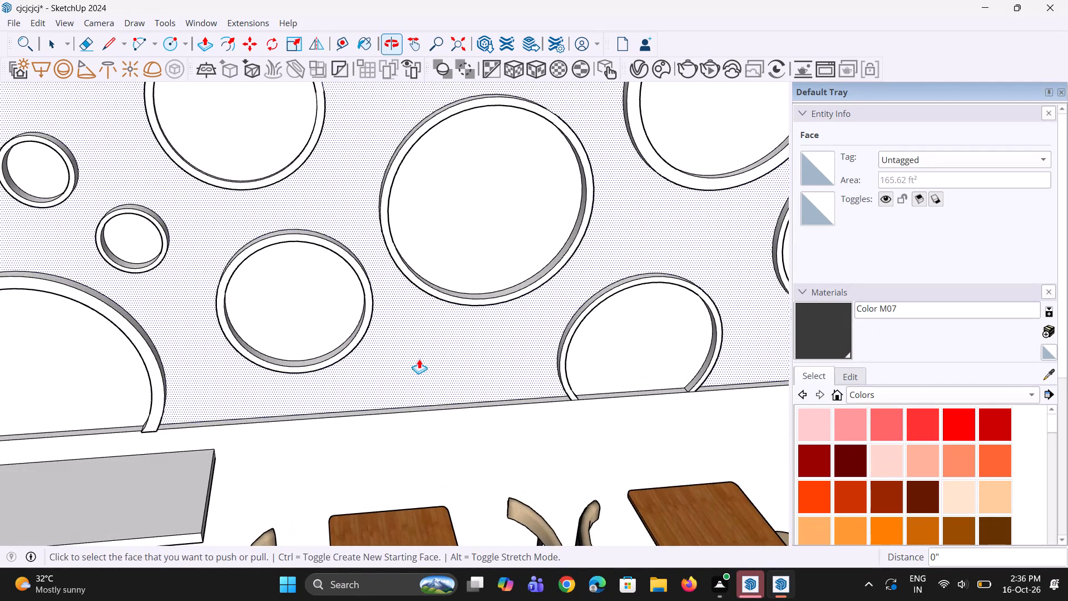
key("c")
scroll(419, 361, "up", 3)
left_click(442, 366)
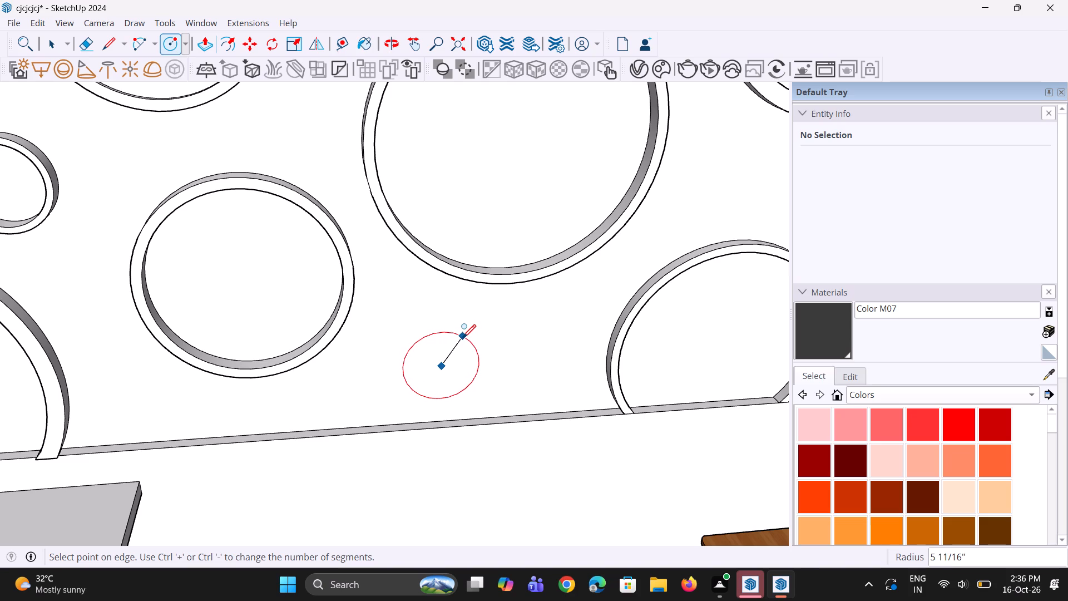
left_click(463, 337)
key("space")
Smooth the small circle below the large ring by setting its segments to 57.
left_click(433, 375)
left_click(426, 337)
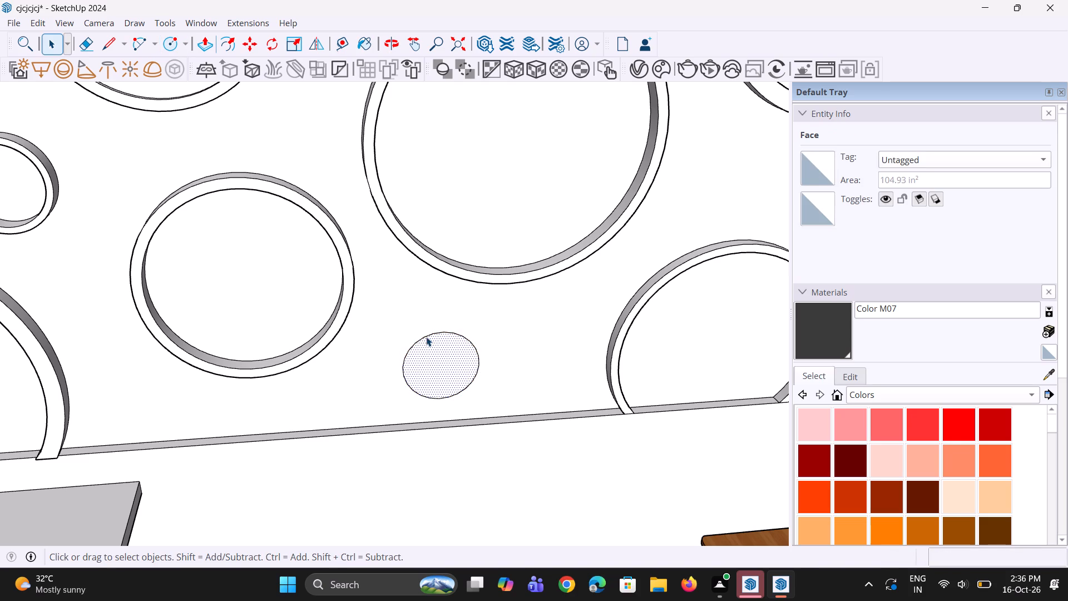
scroll(647, 250, "up", 2)
scroll(913, 168, "up", 1)
left_click_drag(924, 198, 887, 209)
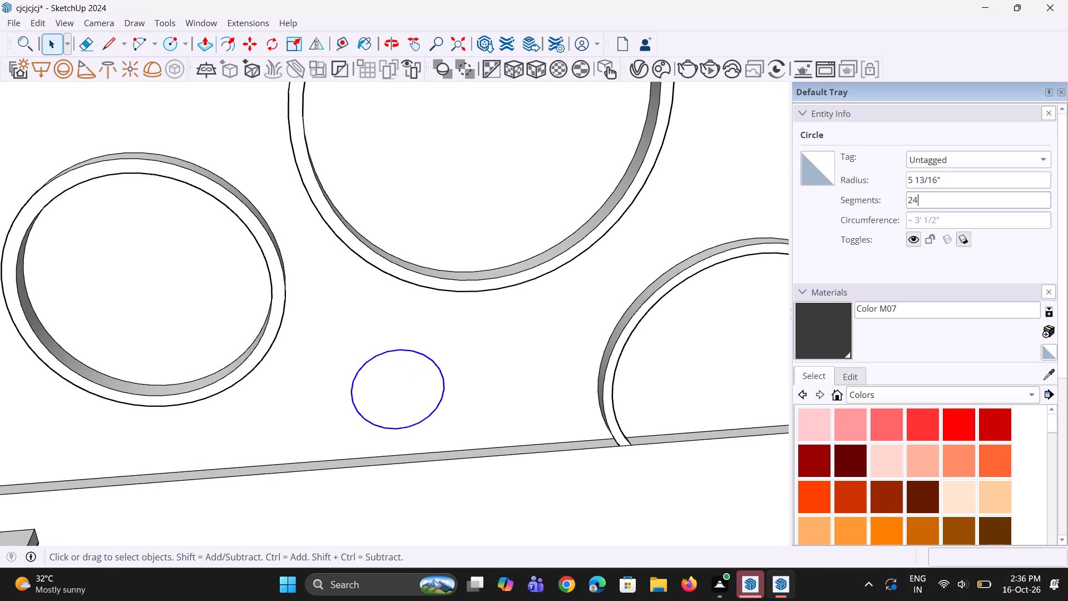
left_click_drag(887, 209, 887, 210)
key("BackSpace")
key("BackSpace")
type("57")
key("Return")
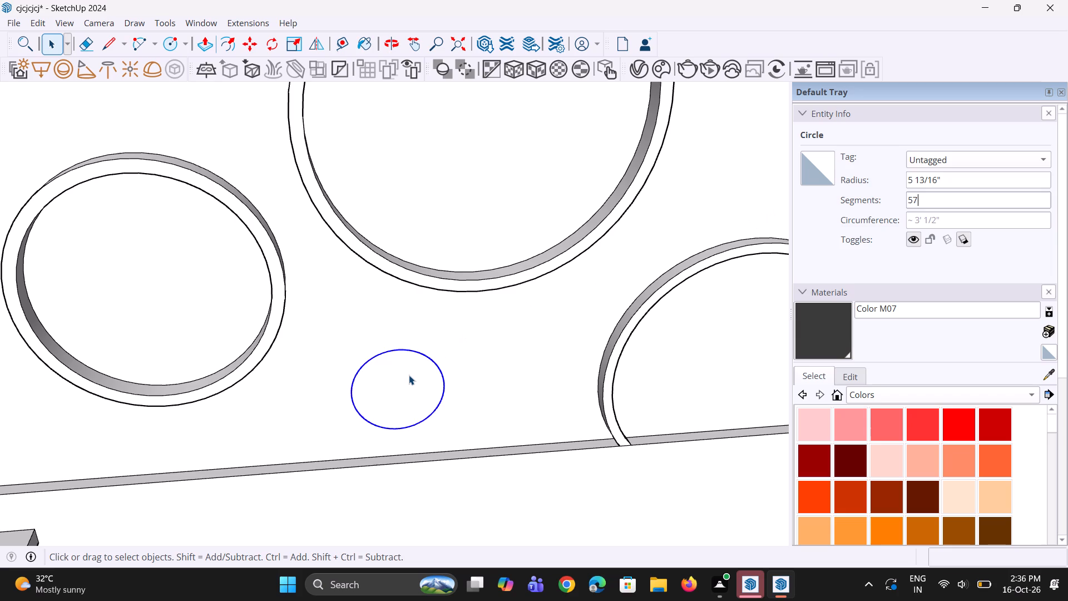
Offset the small circle below the large ring outward by about 1 1/2" to form a thin ring band.
left_click(409, 375)
key("f")
left_click(400, 351)
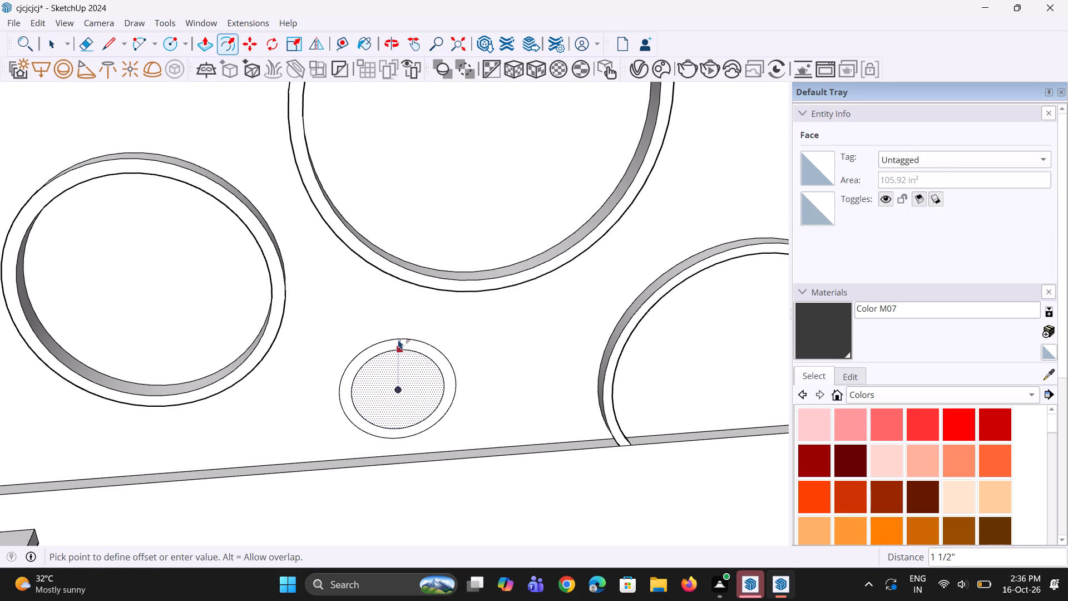
left_click(398, 339)
Look over the circle wall and the whole cafe interior from several angles.
middle_click_drag(413, 391, 401, 351)
scroll(404, 346, "down", 6)
middle_click_drag(409, 356, 406, 359)
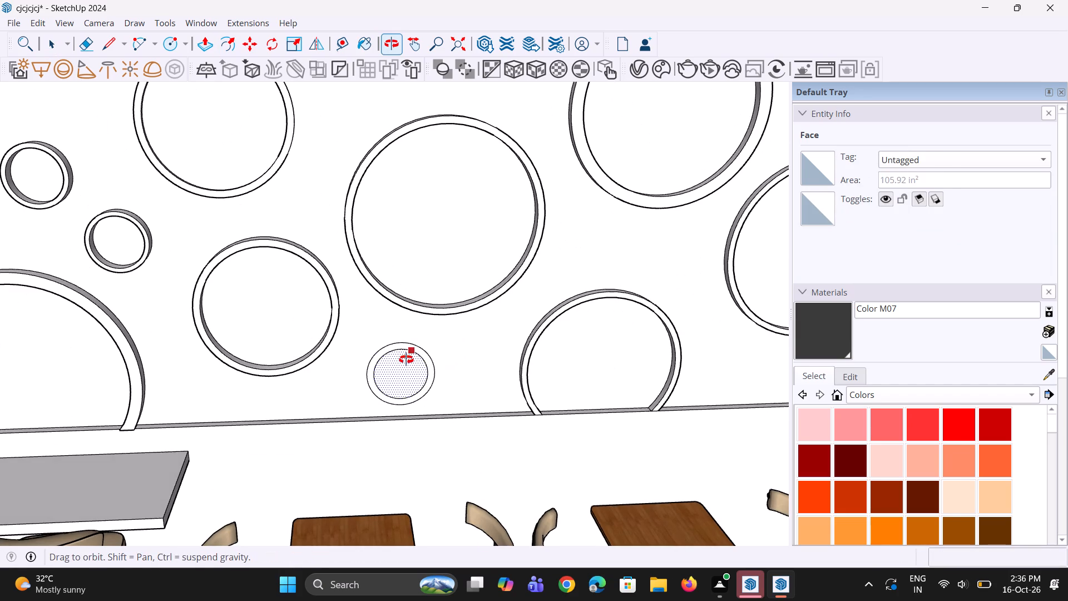
middle_click_drag(406, 359, 384, 360)
scroll(384, 360, "down", 12)
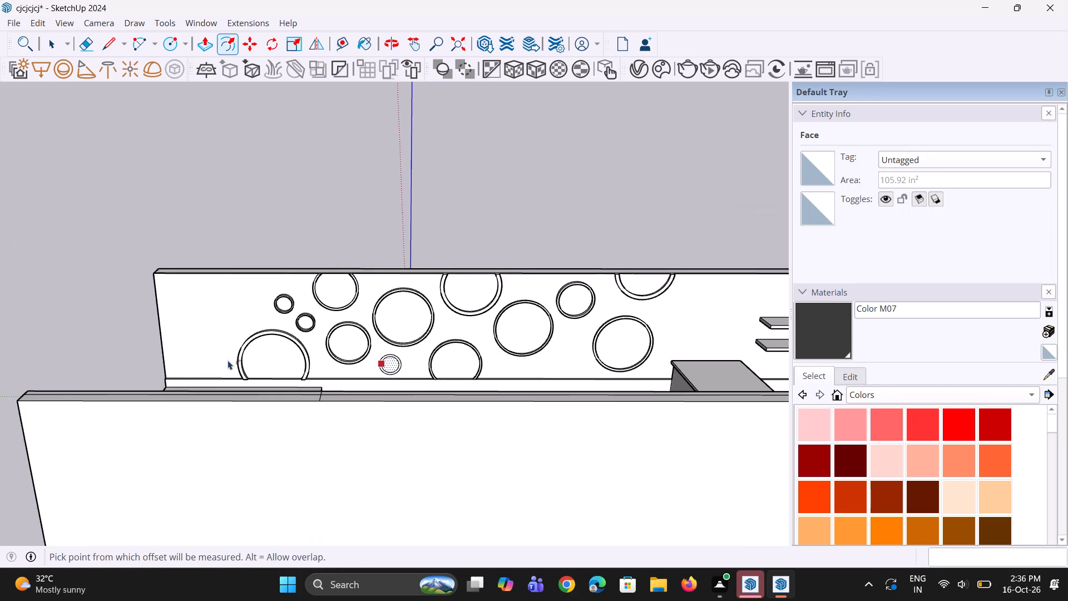
middle_click_drag(228, 360, 492, 371)
scroll(493, 371, "up", 1)
scroll(494, 371, "down", 6)
middle_click_drag(485, 381, 489, 412)
scroll(419, 477, "up", 4)
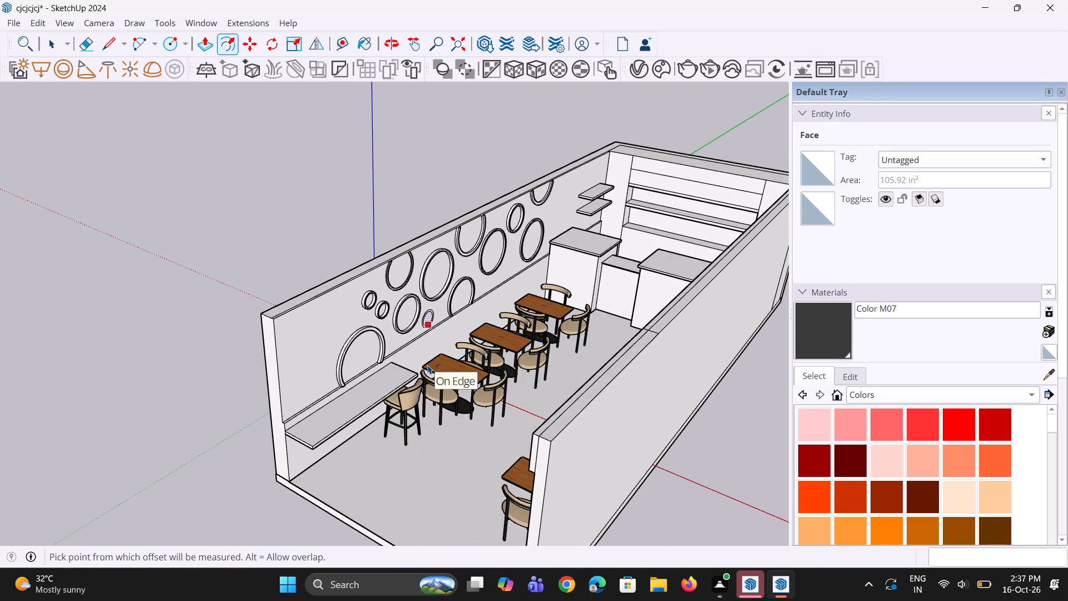
scroll(373, 390, "down", 4)
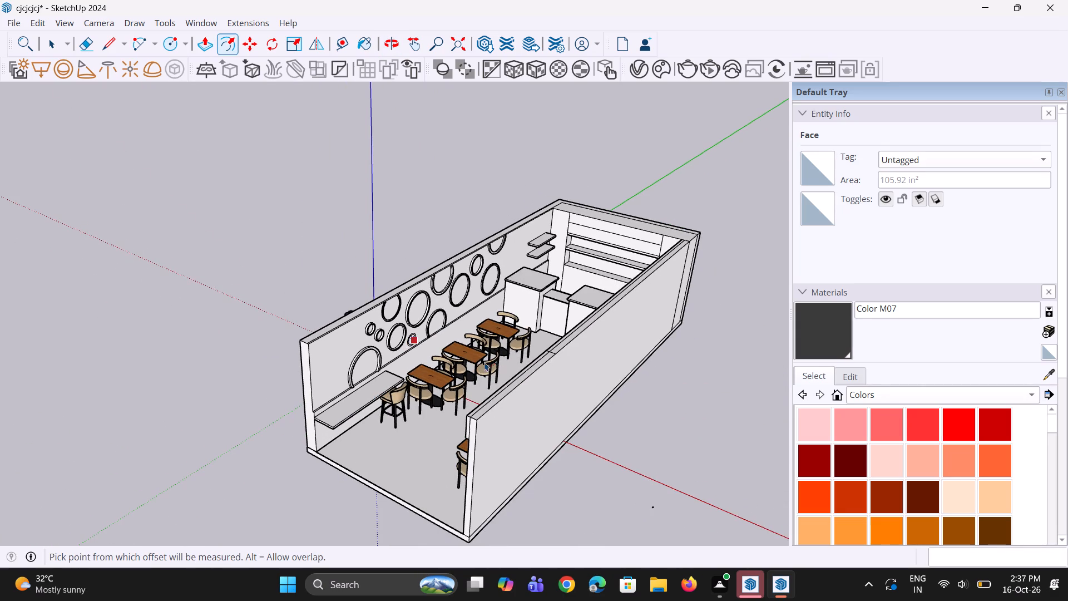
scroll(550, 406, "up", 2)
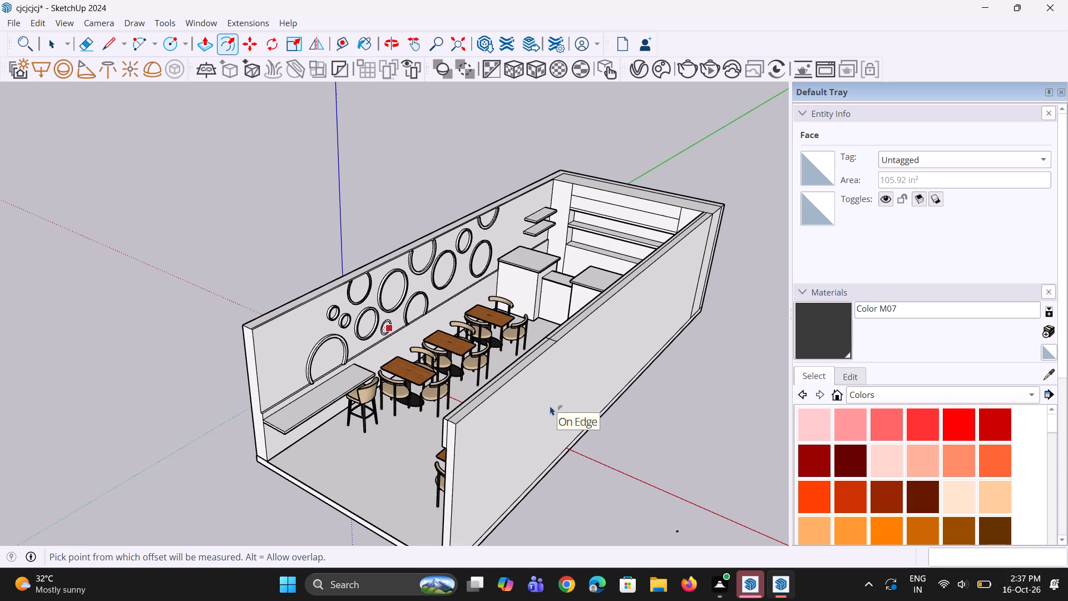
scroll(550, 406, "down", 2)
scroll(535, 306, "up", 2)
scroll(398, 295, "up", 4)
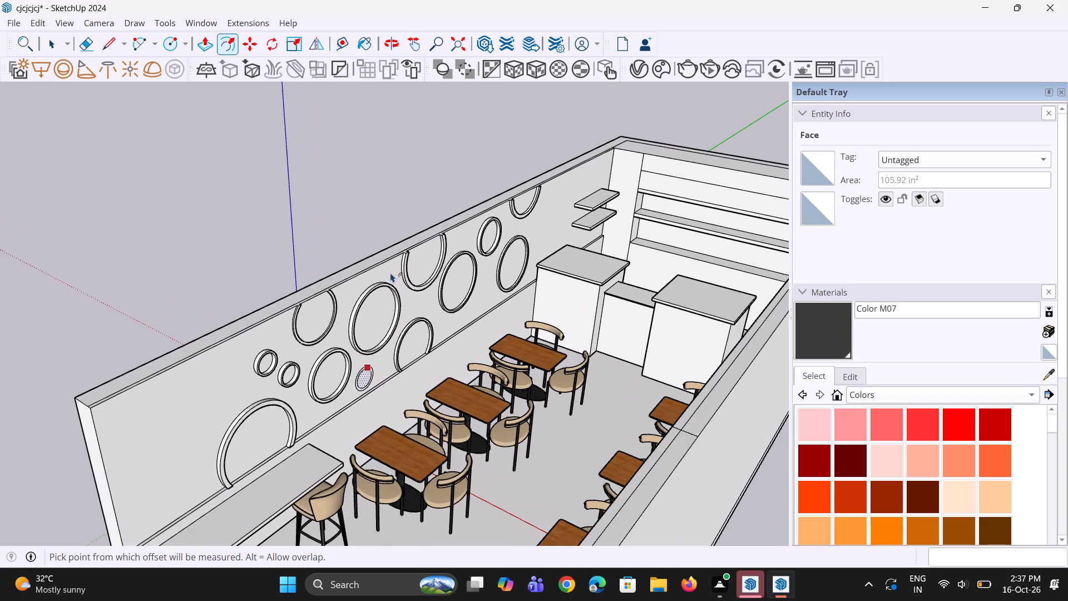
Raise the new small ring band beside the ledge line by repeating the last pull distance.
key("space")
key("space")
left_click(274, 267)
scroll(436, 370, "up", 3)
scroll(288, 361, "up", 6)
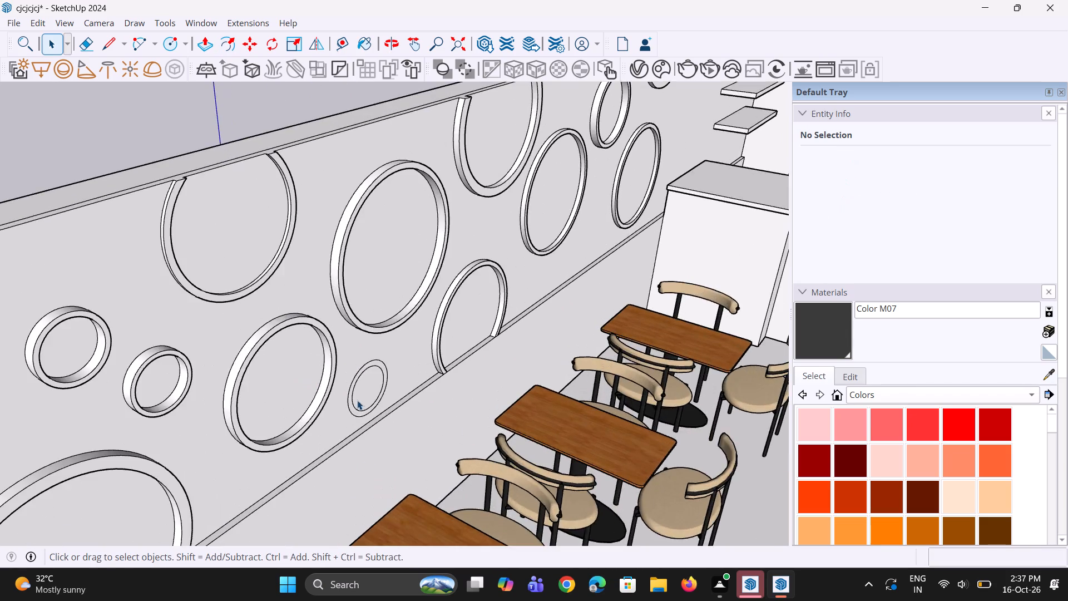
scroll(357, 400, "up", 4)
key("p")
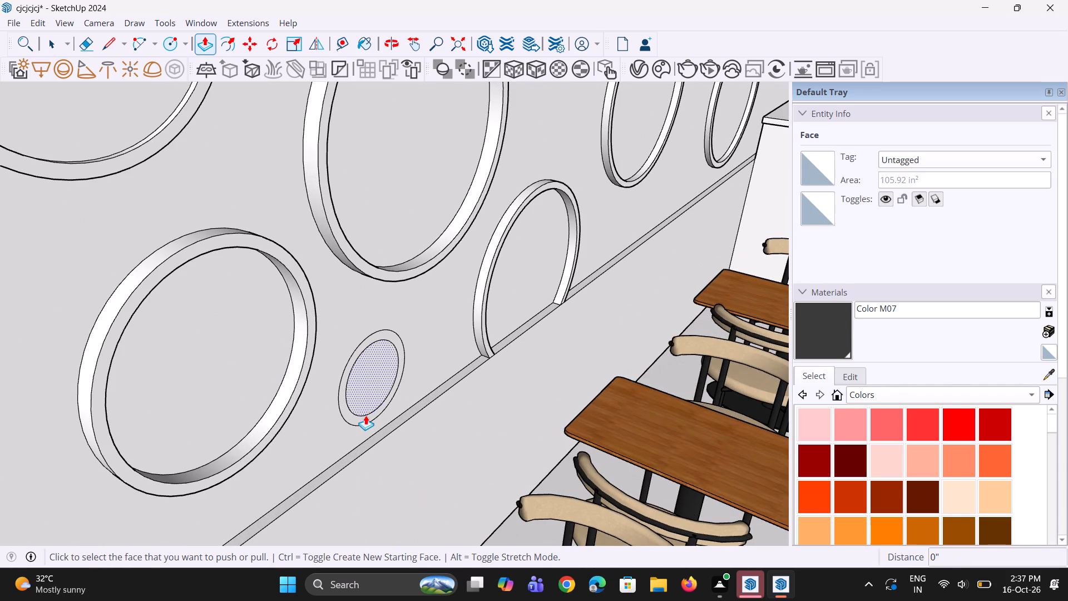
left_click(365, 417)
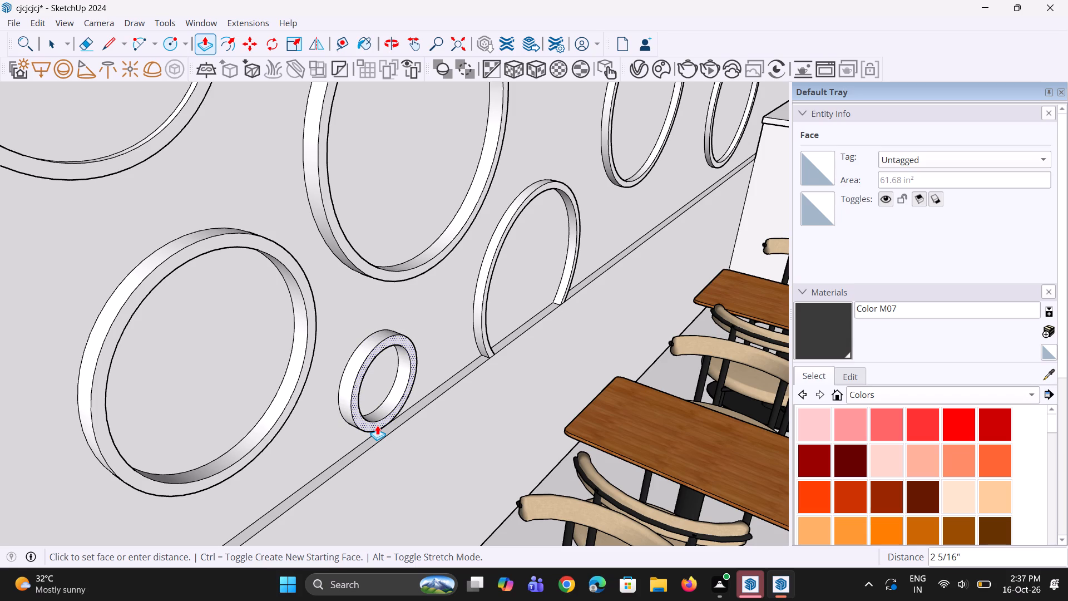
key("Escape")
double_click(369, 416)
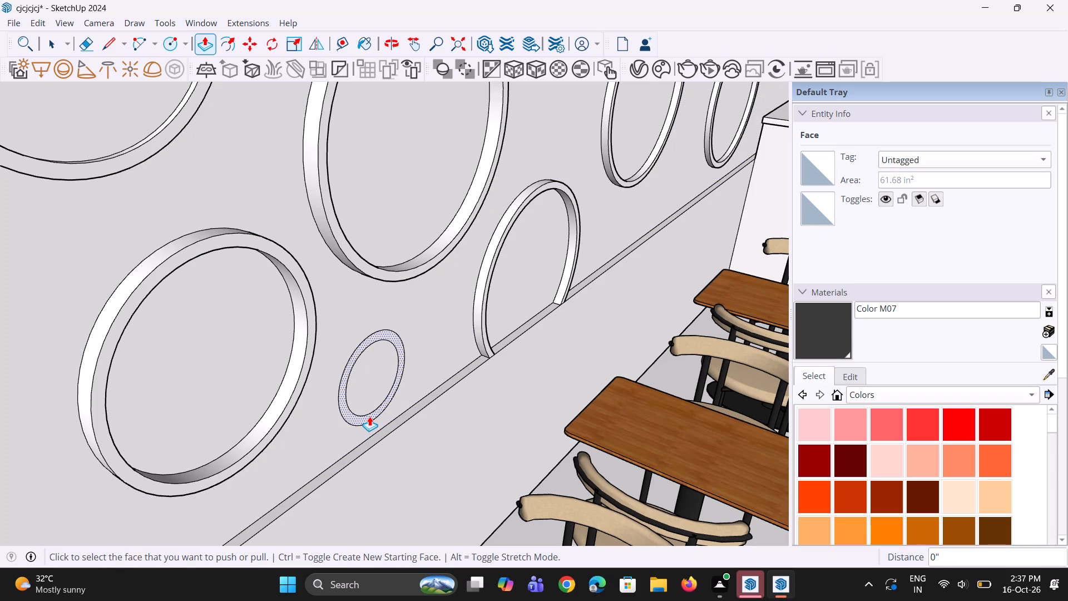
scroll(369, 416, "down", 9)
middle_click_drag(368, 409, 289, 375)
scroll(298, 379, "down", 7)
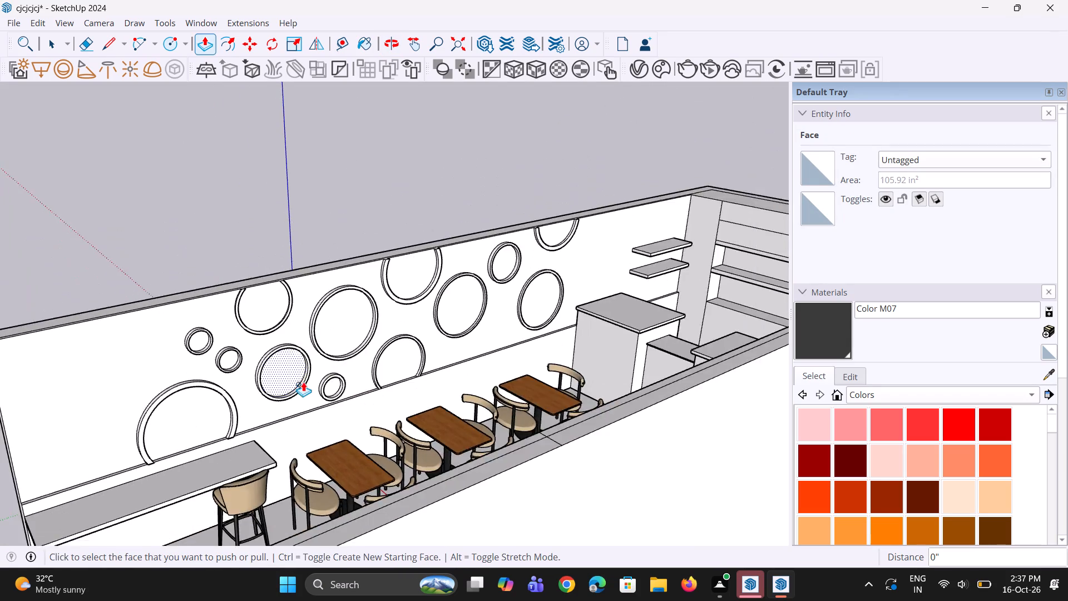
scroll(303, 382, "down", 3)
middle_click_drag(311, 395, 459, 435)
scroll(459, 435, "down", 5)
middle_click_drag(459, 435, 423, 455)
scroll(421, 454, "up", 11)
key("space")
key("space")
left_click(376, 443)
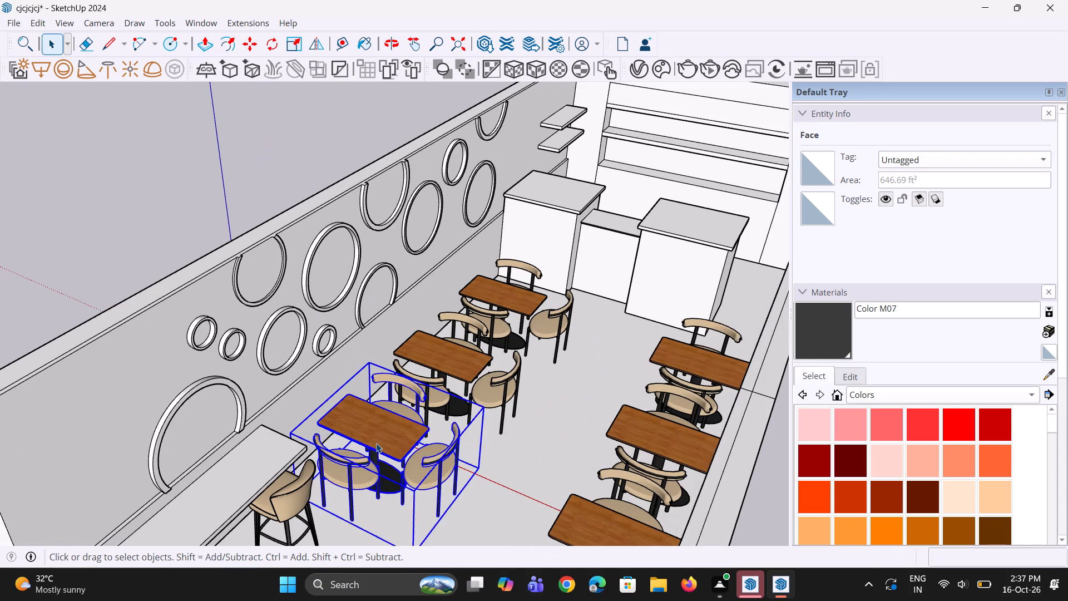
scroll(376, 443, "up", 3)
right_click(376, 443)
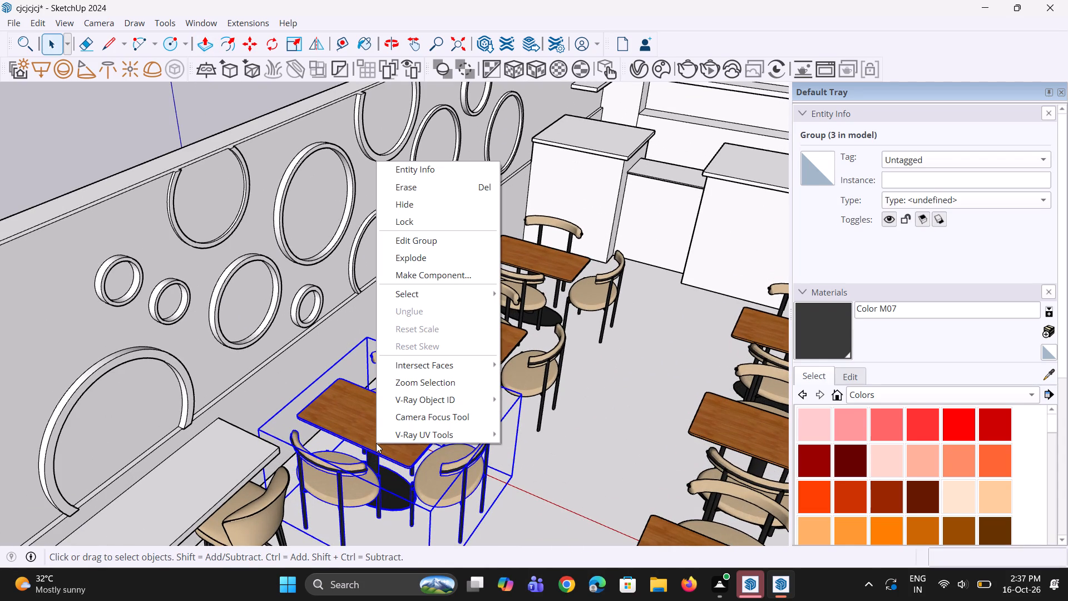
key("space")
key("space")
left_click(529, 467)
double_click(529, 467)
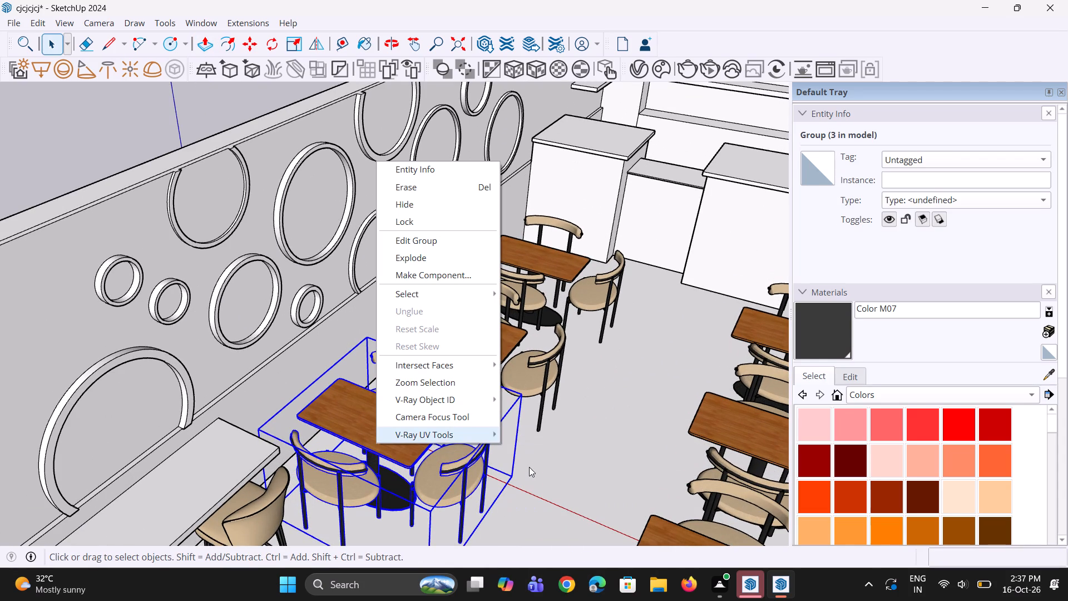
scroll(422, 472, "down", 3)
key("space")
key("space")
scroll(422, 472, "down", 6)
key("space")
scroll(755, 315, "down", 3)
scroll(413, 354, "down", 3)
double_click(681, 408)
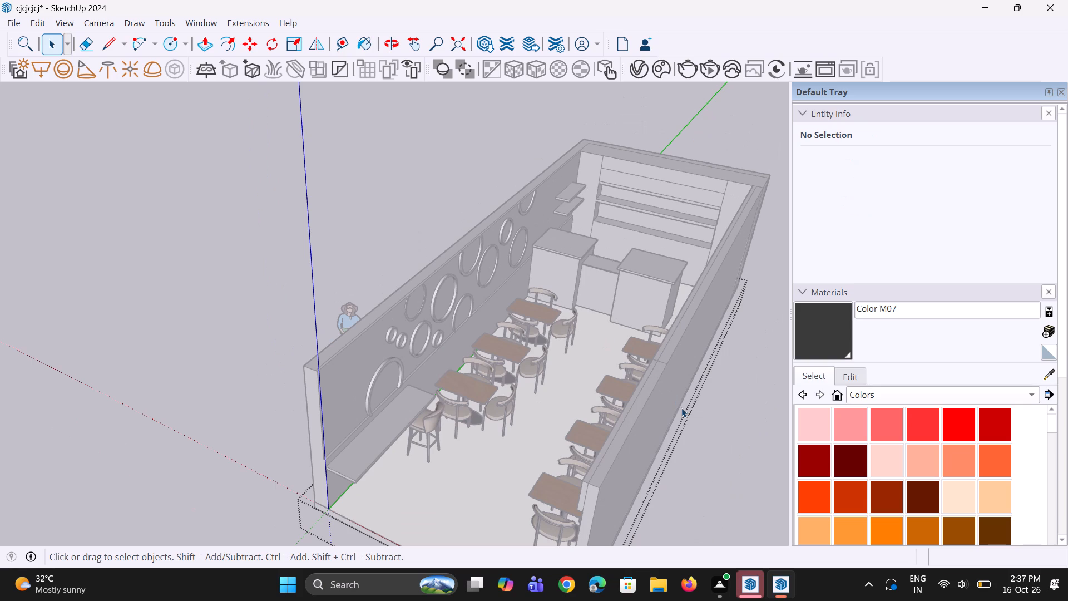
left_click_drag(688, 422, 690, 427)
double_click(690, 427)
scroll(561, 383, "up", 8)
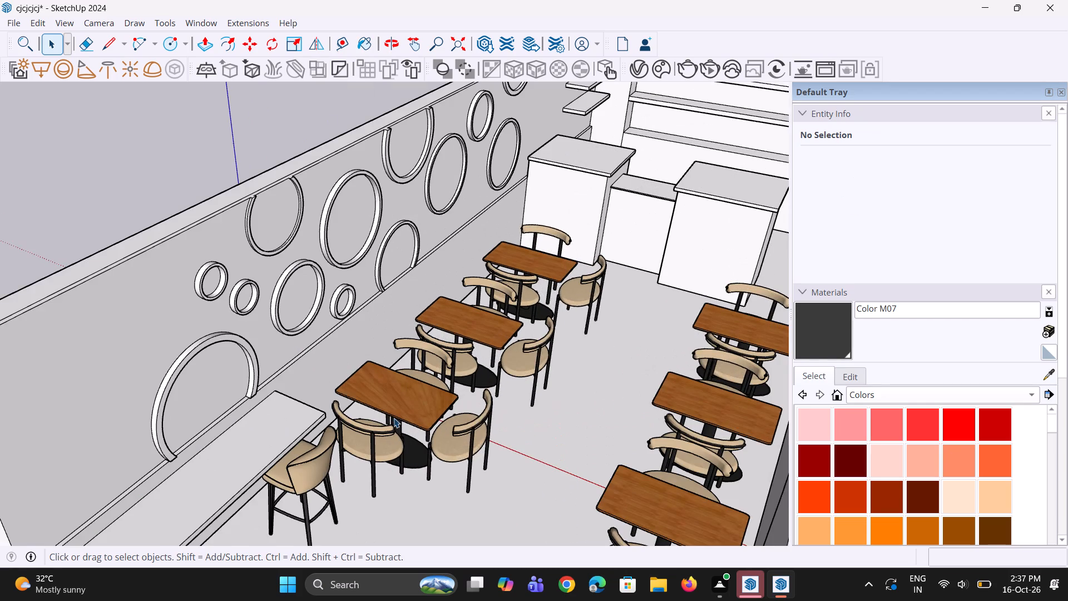
Examine the dining set nearest the bar ledge, the furniture layout and both side walls from several angles.
left_click(394, 393)
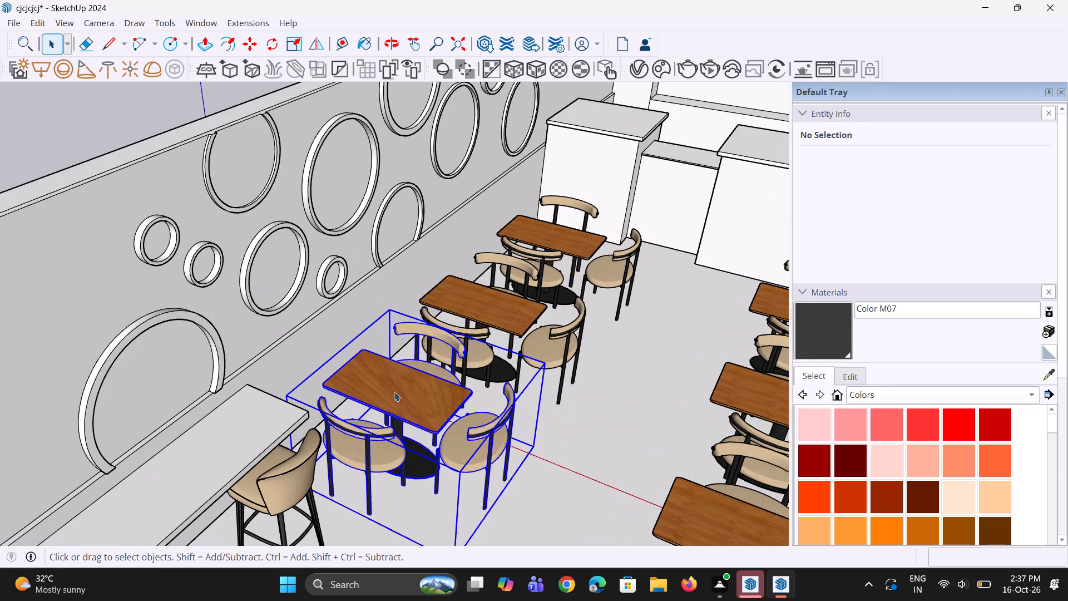
scroll(381, 378, "down", 5)
middle_click_drag(381, 378, 514, 375)
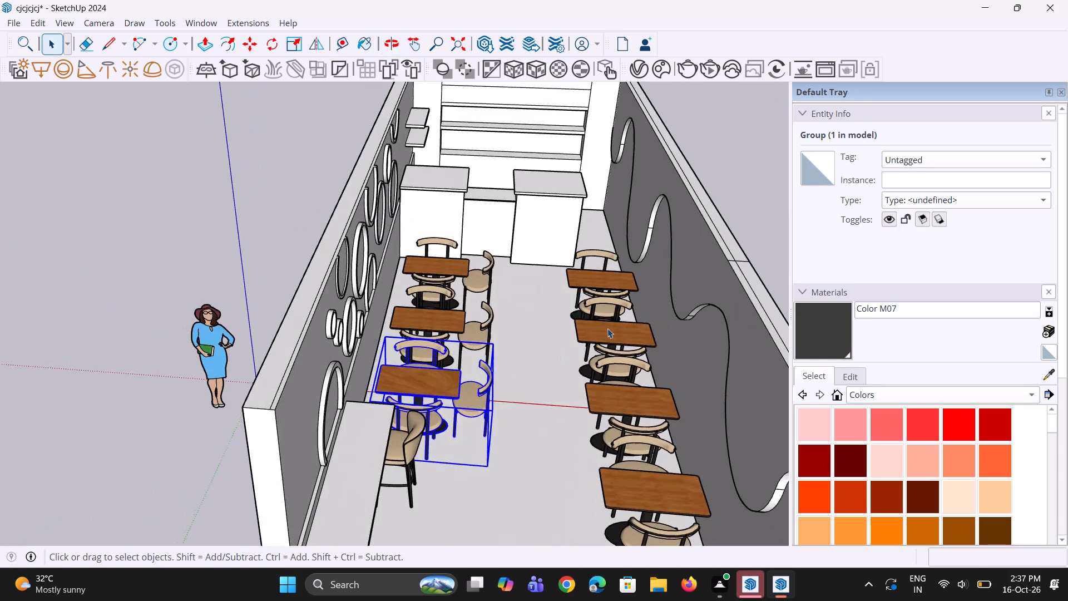
scroll(612, 326, "up", 3)
scroll(583, 326, "down", 4)
middle_click_drag(560, 335, 492, 357)
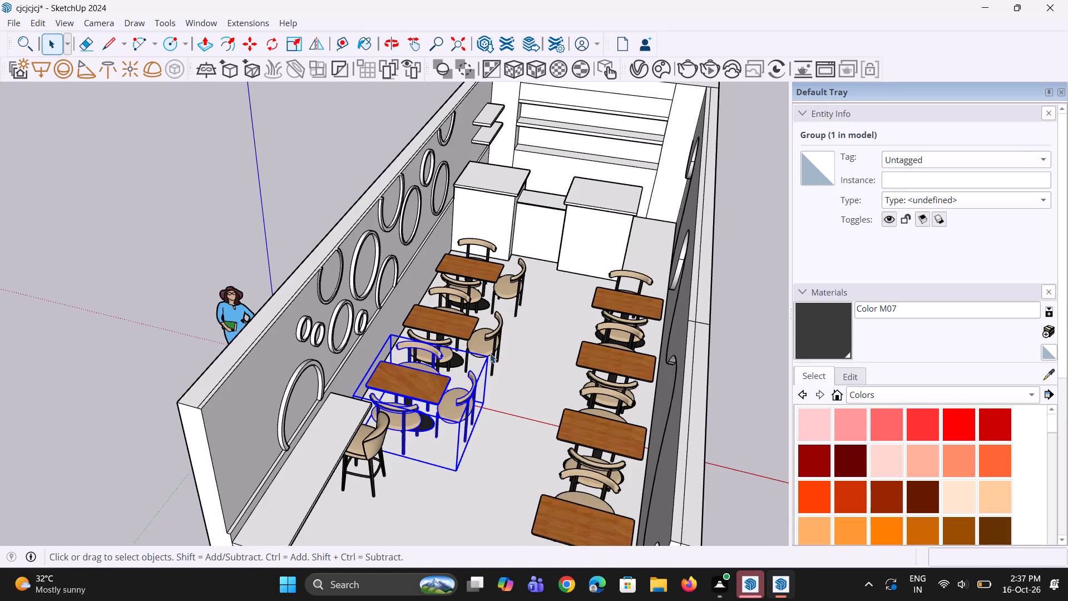
scroll(490, 353, "down", 5)
middle_click_drag(411, 390, 375, 405)
scroll(355, 435, "up", 3)
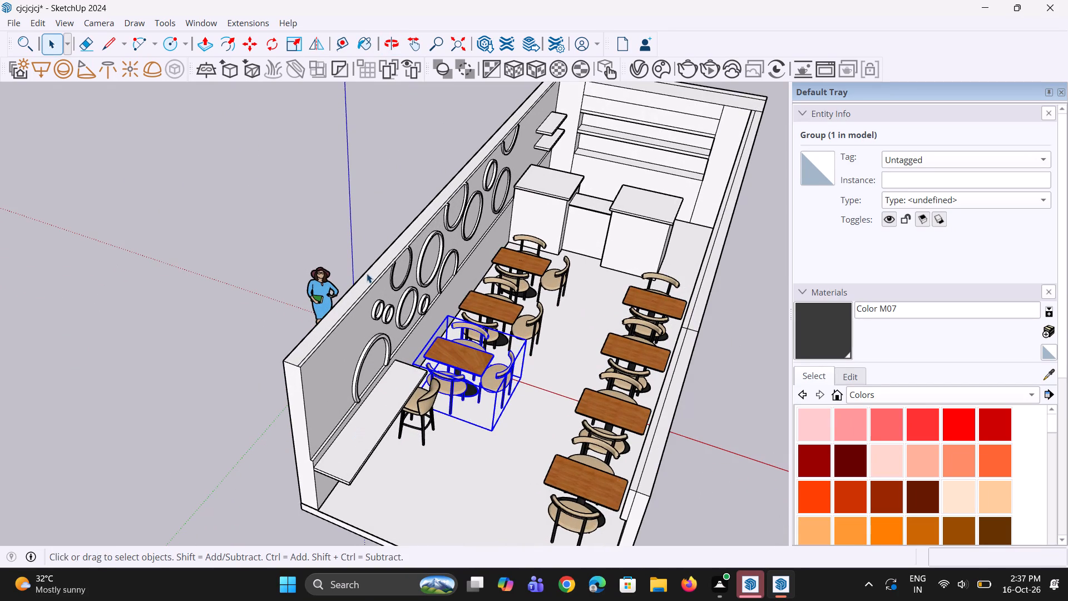
scroll(102, 145, "down", 3)
middle_click_drag(115, 210, 161, 257)
scroll(372, 386, "up", 2)
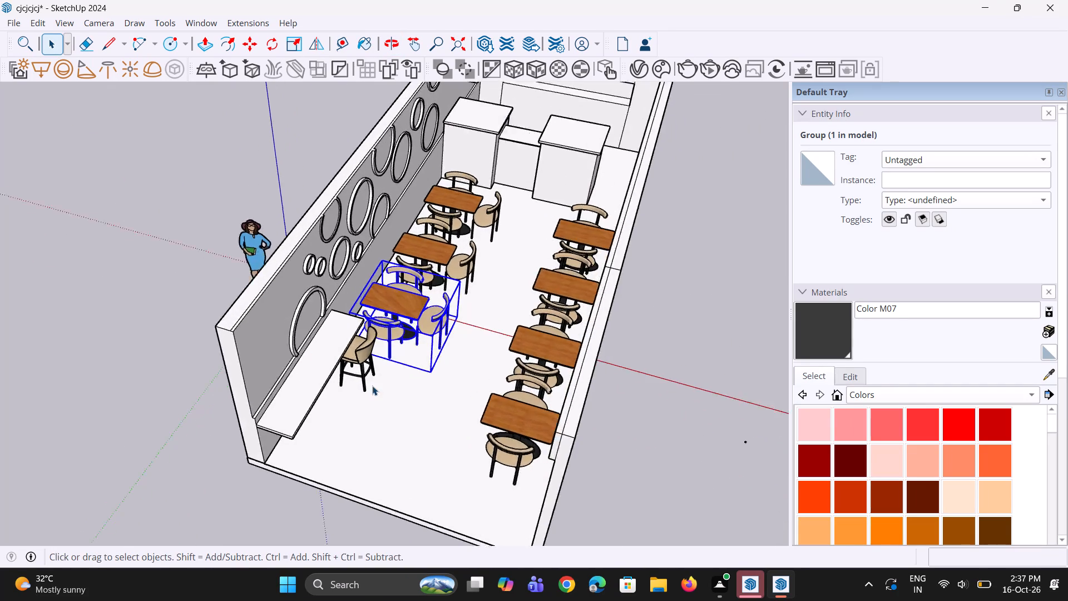
scroll(372, 386, "up", 6)
scroll(609, 343, "down", 5)
middle_click_drag(665, 358, 693, 349)
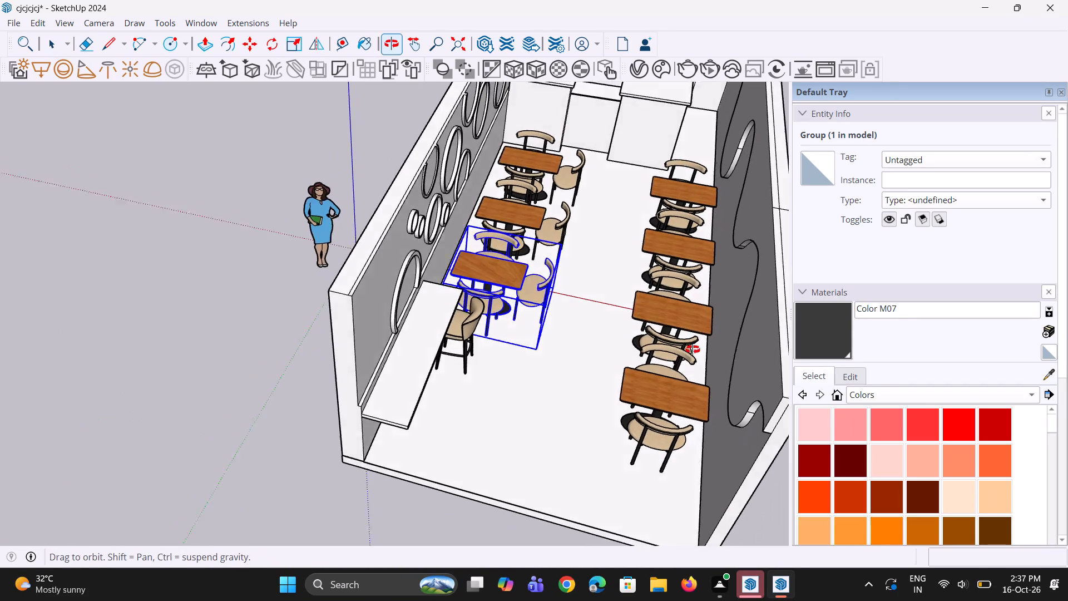
middle_click_drag(693, 349, 714, 348)
scroll(699, 385, "up", 3)
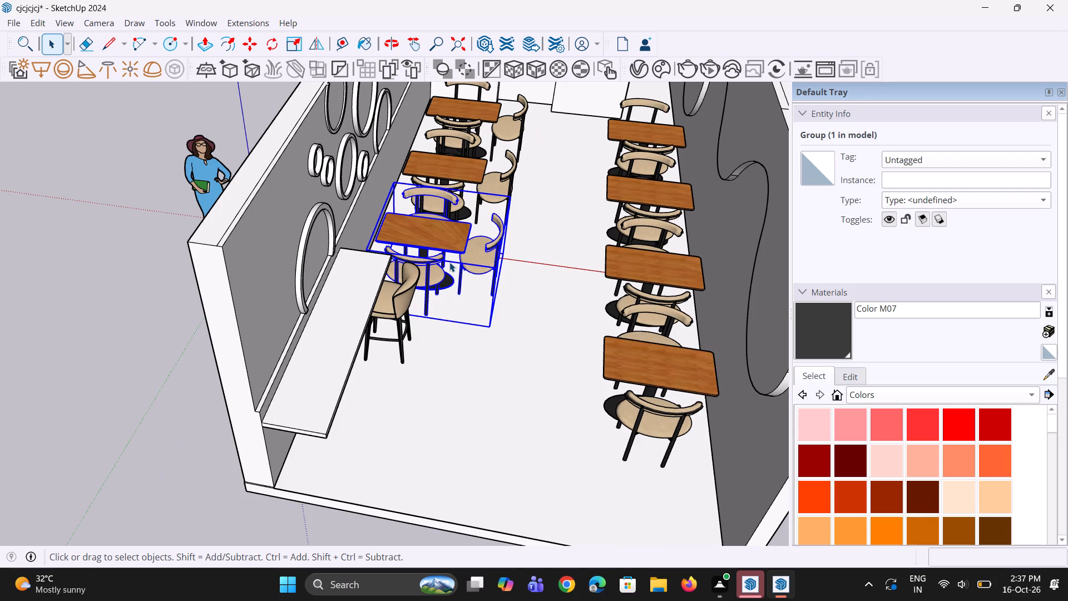
scroll(456, 322, "down", 5)
middle_click_drag(464, 348, 401, 324)
scroll(402, 327, "down", 6)
scroll(421, 323, "up", 1)
middle_click_drag(421, 323, 244, 321)
Push the front face of the small ring below the large ring back about 5/8" toward the wall.
scroll(244, 321, "down", 1)
scroll(268, 304, "up", 8)
scroll(438, 220, "up", 10)
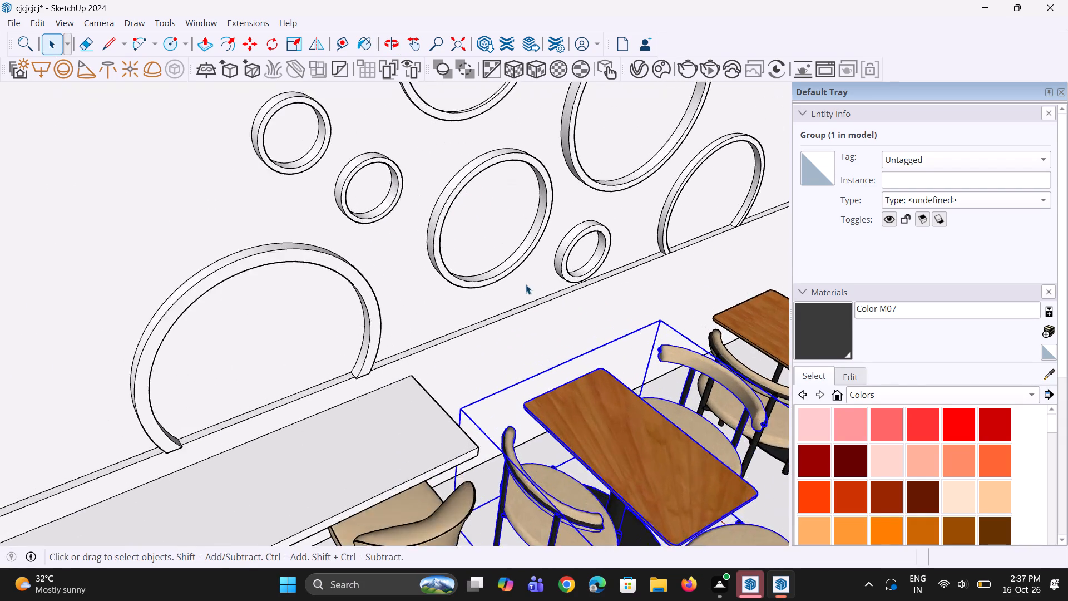
scroll(579, 258, "up", 4)
key("p")
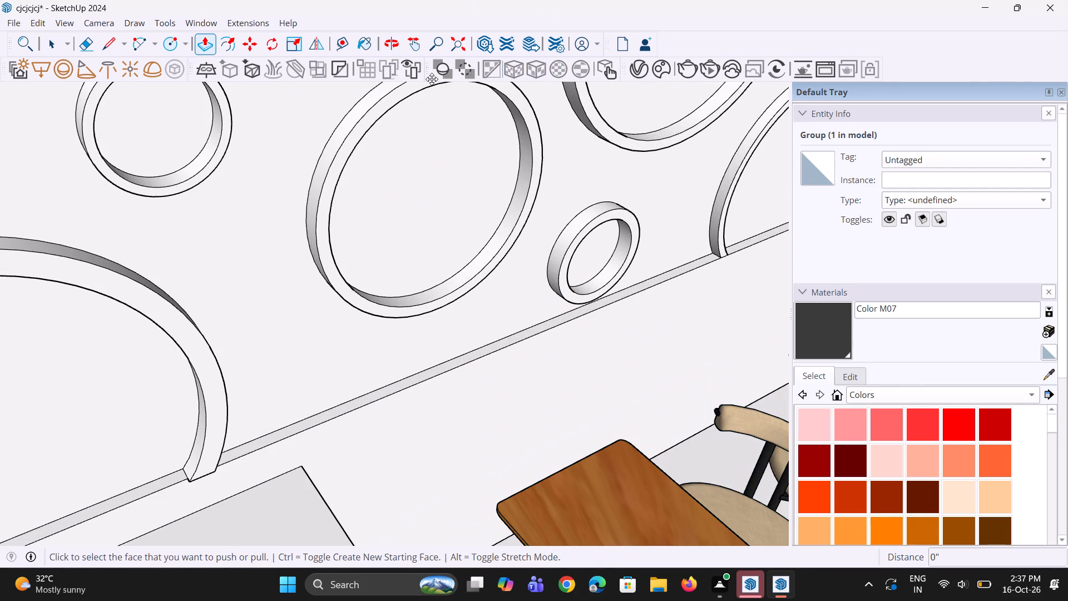
left_click(571, 255)
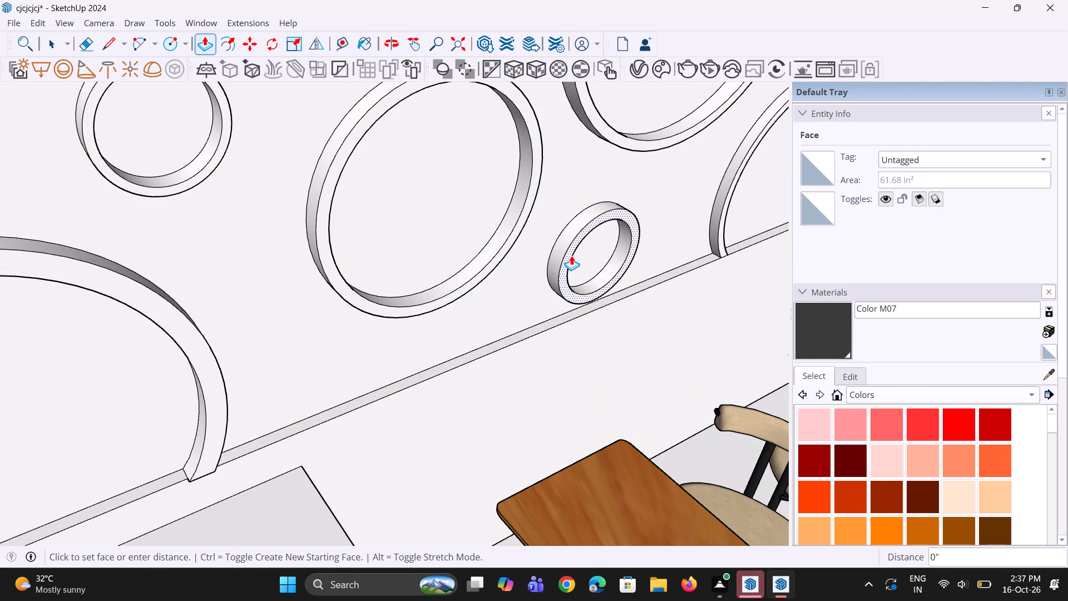
left_click(571, 250)
scroll(571, 314, "down", 2)
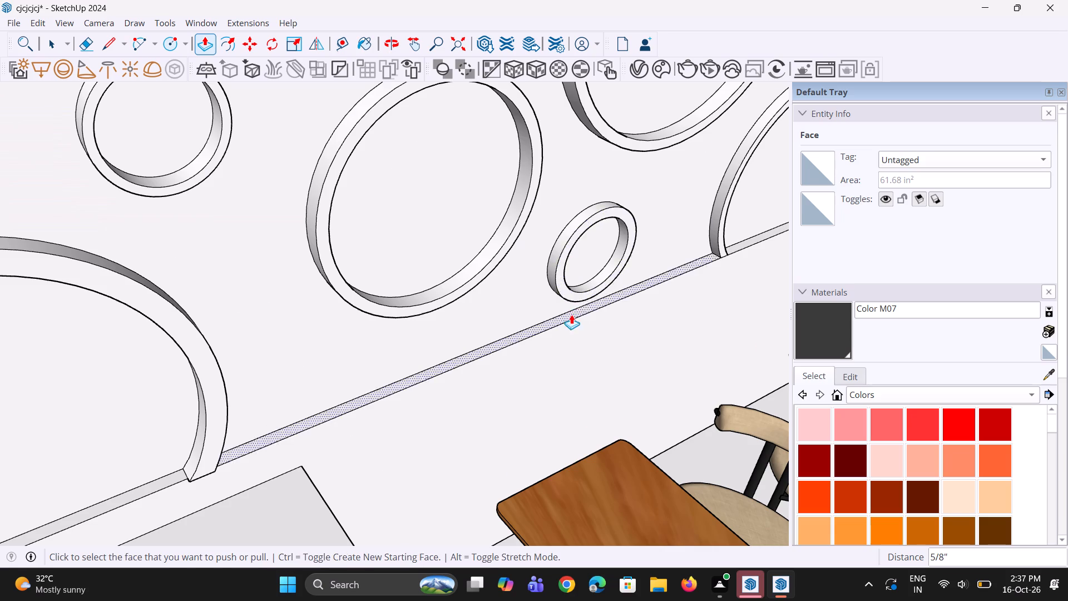
scroll(571, 314, "down", 4)
key("space")
key("space")
key("space")
scroll(575, 309, "down", 10)
left_click(415, 154)
Review the ring arrangement and the remaining blank area at the bar-ledge end of the circle wall.
scroll(601, 240, "up", 5)
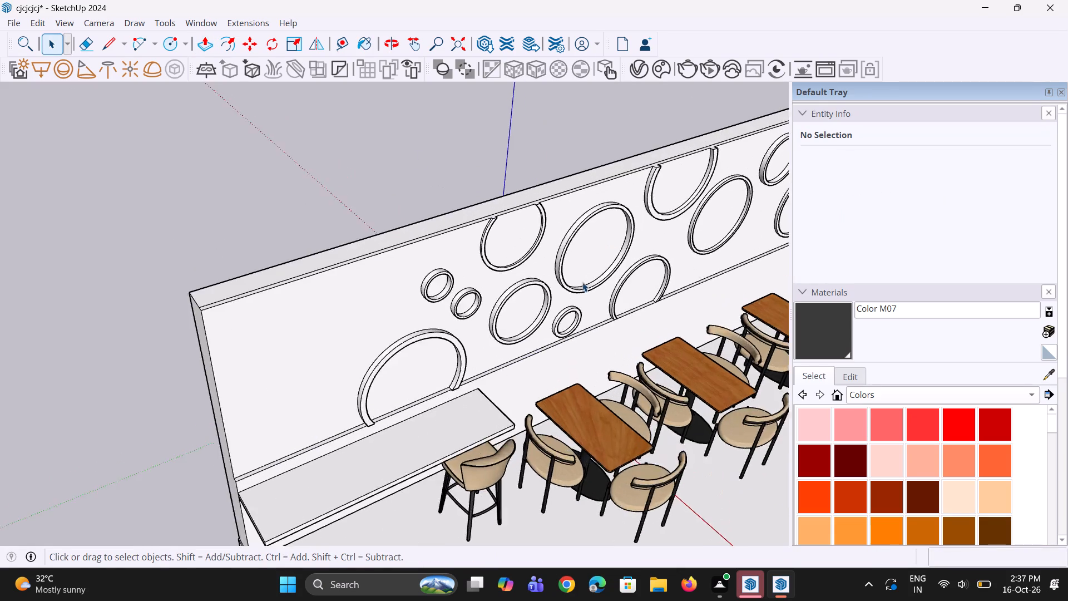
scroll(582, 282, "up", 2)
middle_click_drag(573, 282, 512, 248)
scroll(512, 274, "down", 7)
middle_click_drag(534, 278, 518, 243)
scroll(425, 274, "down", 5)
middle_click_drag(493, 255, 515, 277)
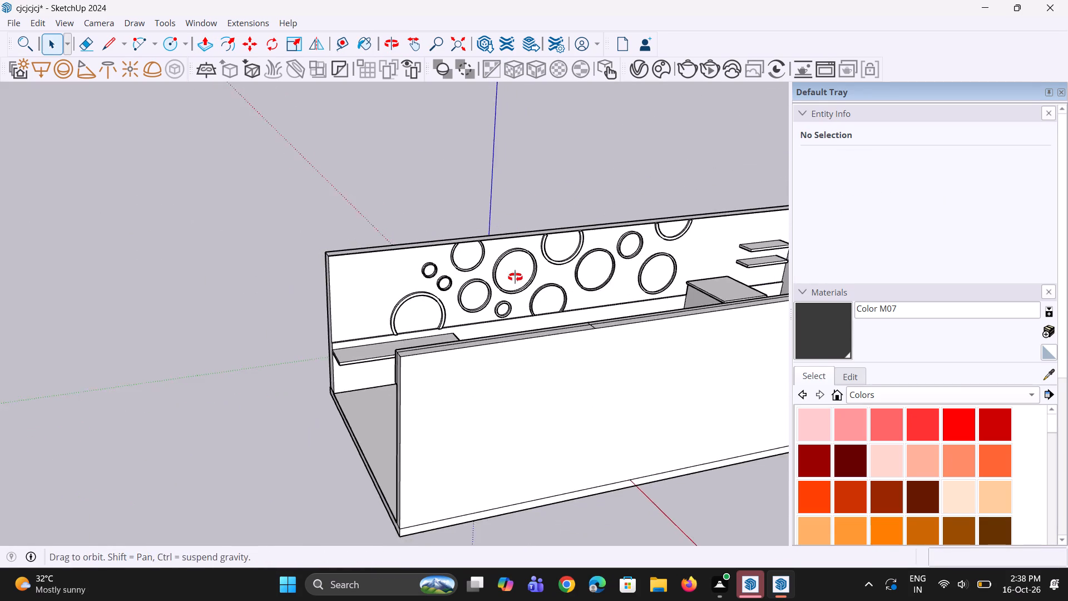
middle_click_drag(515, 277, 521, 287)
scroll(521, 287, "up", 1)
scroll(639, 262, "up", 4)
scroll(477, 362, "down", 3)
middle_click_drag(463, 328, 473, 345)
scroll(246, 331, "up", 6)
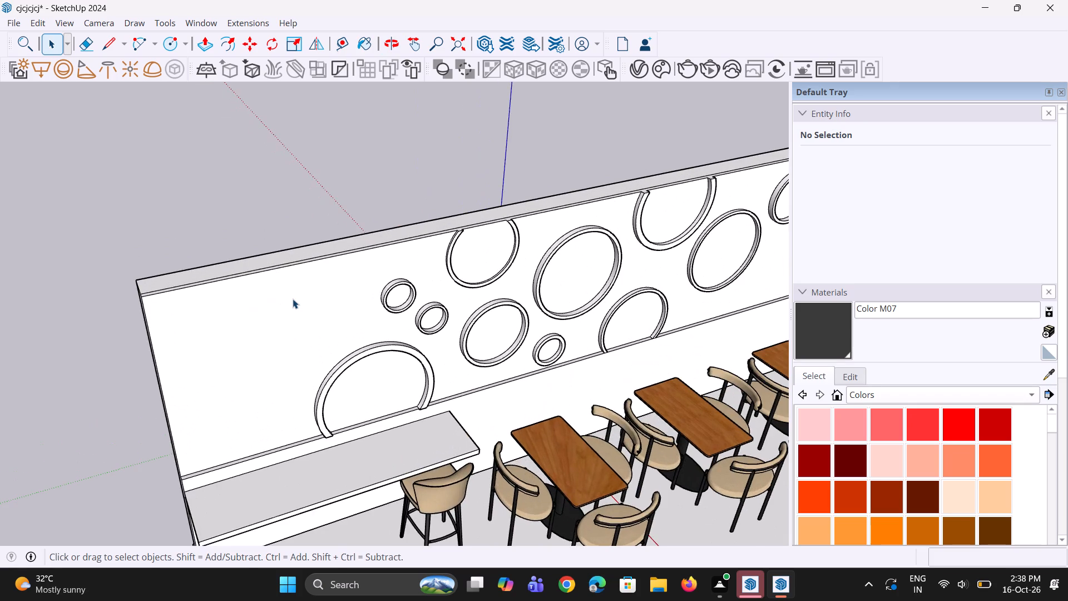
Draw a circle of about 11 3/4" radius on the blank wall area above the bar-ledge arch, beside the two small rings.
key("c")
scroll(293, 299, "up", 7)
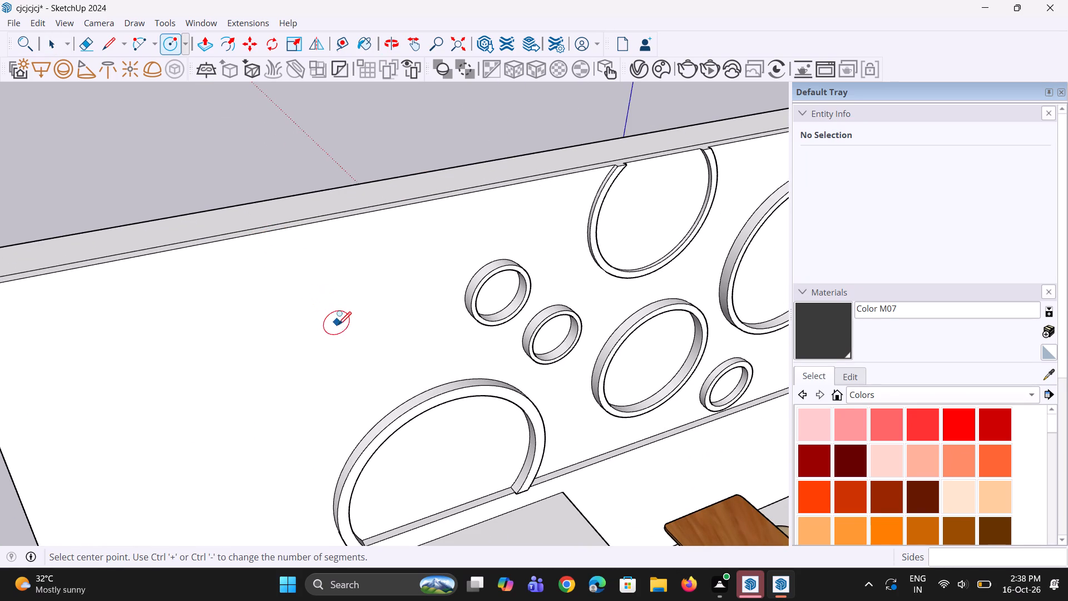
left_click(357, 330)
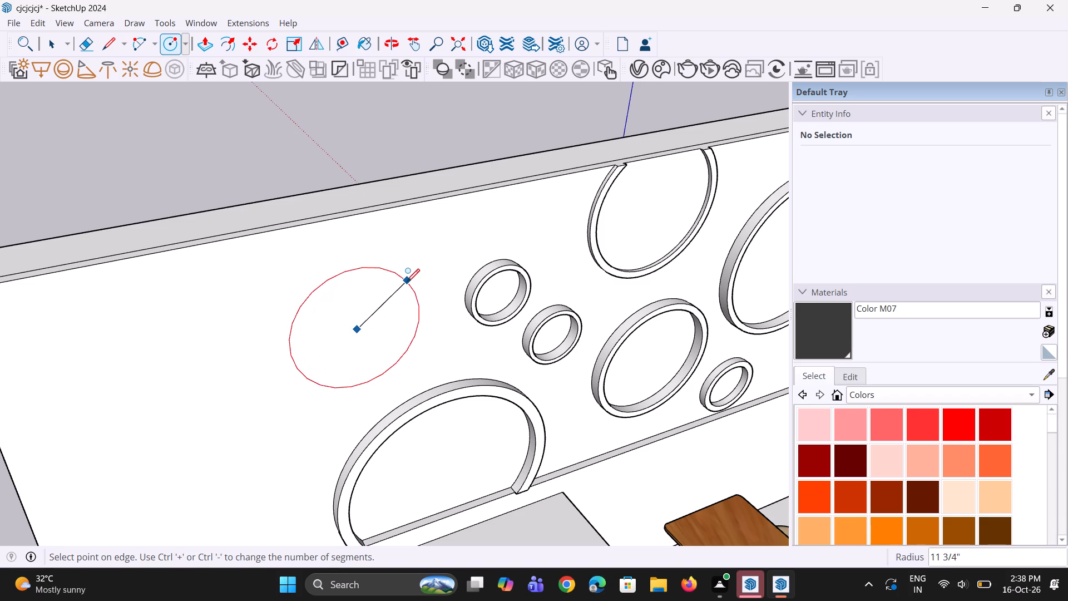
left_click(407, 281)
key("space")
left_click(377, 326)
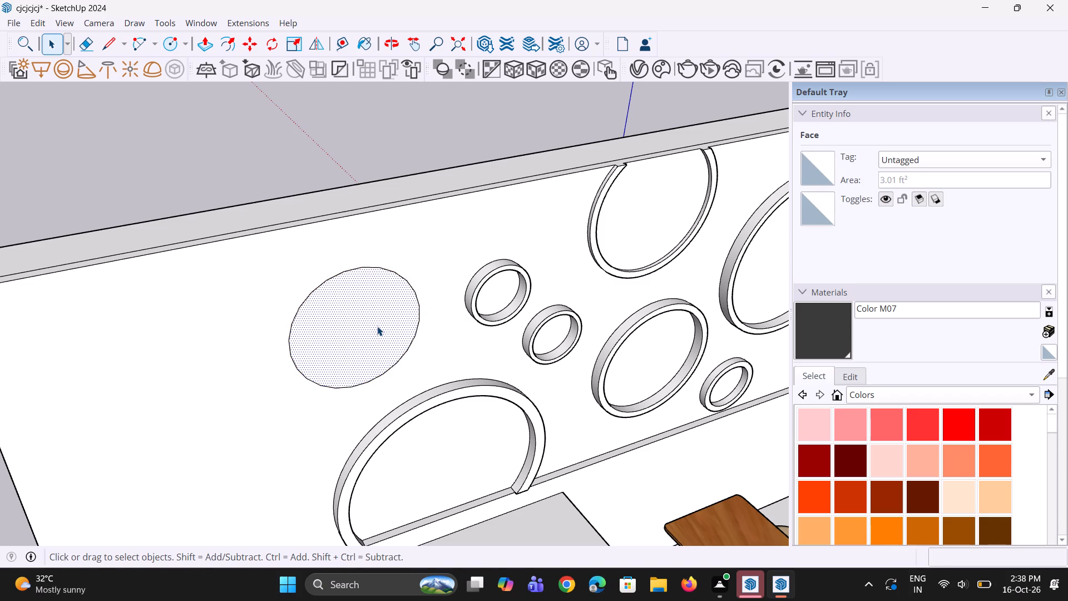
Move the new circle about 4 1/16" up the wall, away from the bar-ledge arch and toward the small rings.
key("m")
left_click(377, 326)
left_click(388, 305)
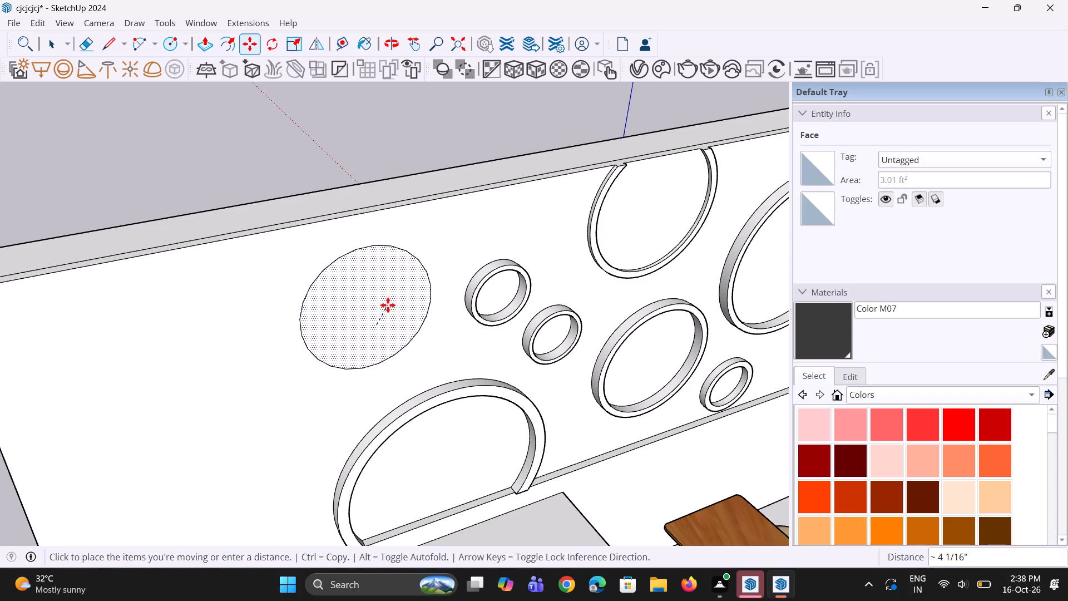
scroll(265, 375, "down", 6)
middle_click_drag(265, 372, 289, 381)
key("space")
scroll(286, 371, "down", 5)
key("space")
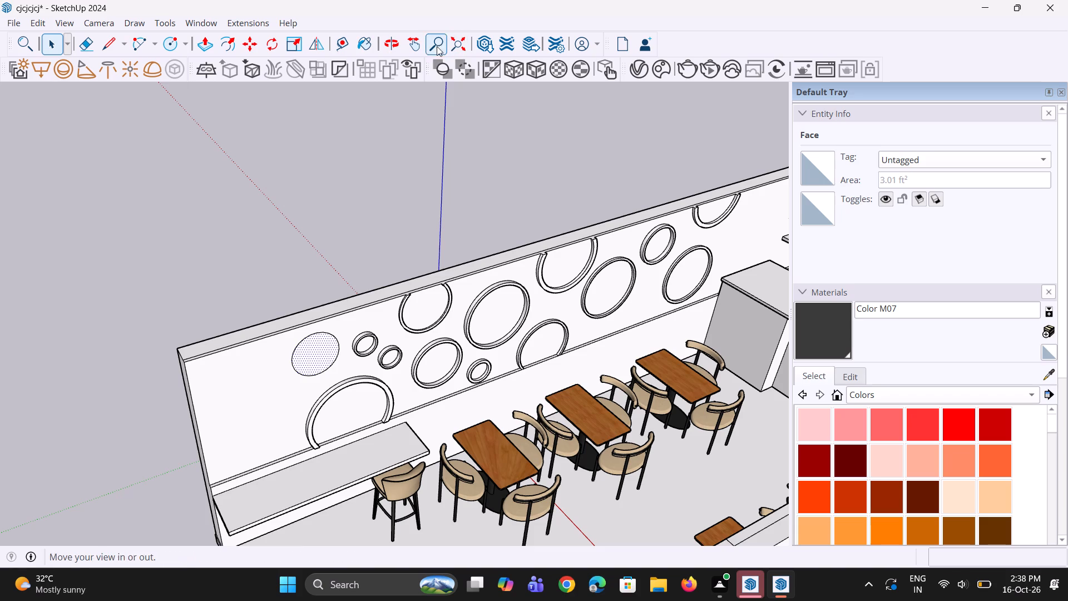
Measure the length of the middle dining table's top beside the circle wall and undo the guide it leaves.
left_click(345, 38)
scroll(527, 366, "up", 3)
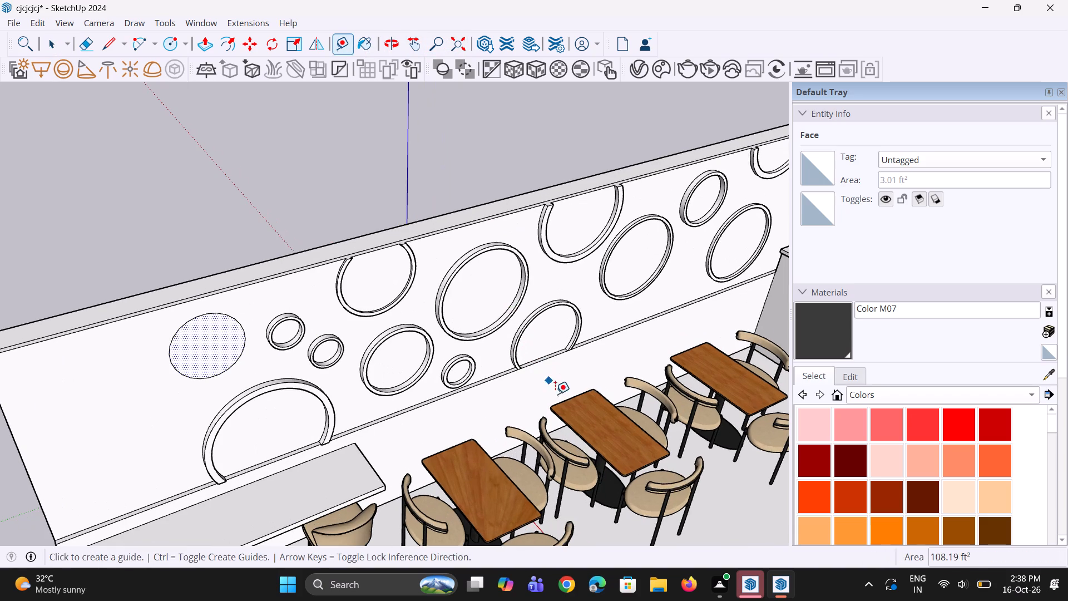
left_click(570, 401)
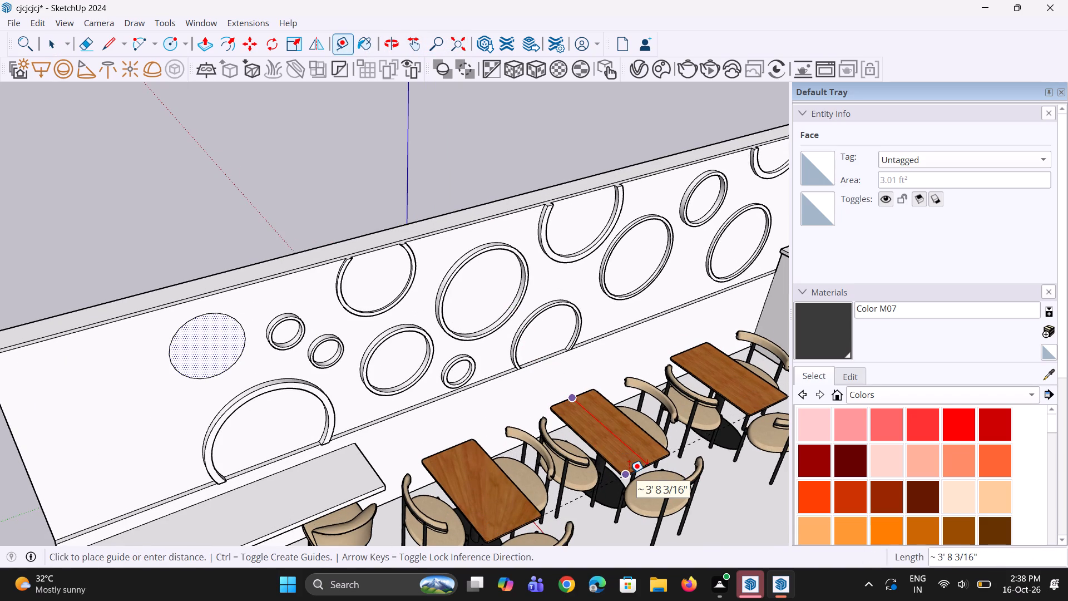
left_click(629, 473)
scroll(362, 412, "down", 6)
middle_click_drag(366, 416, 446, 427)
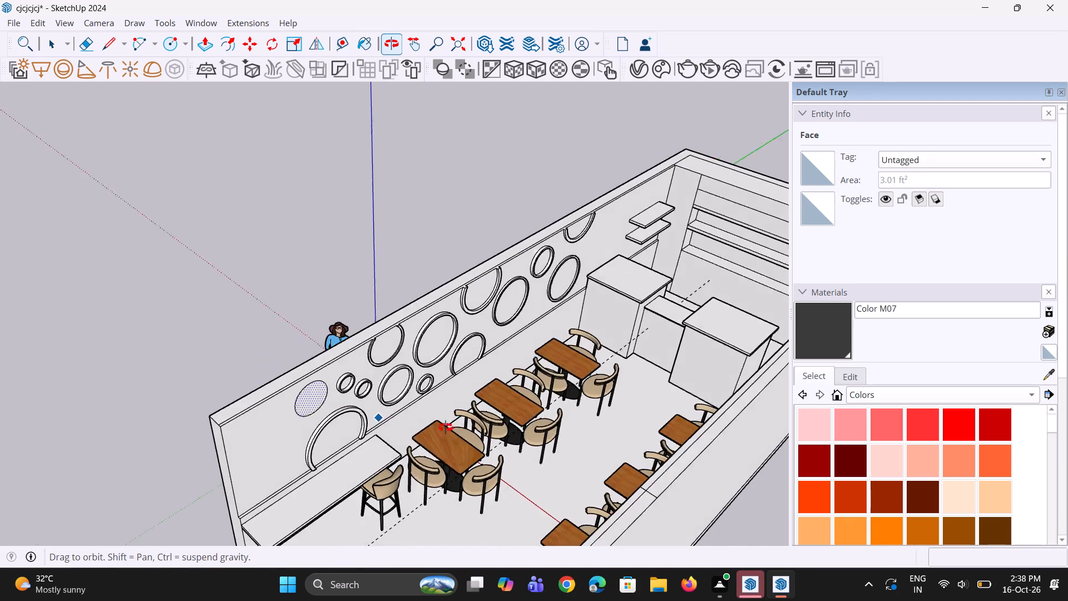
middle_click_drag(446, 427, 447, 427)
scroll(483, 422, "up", 12)
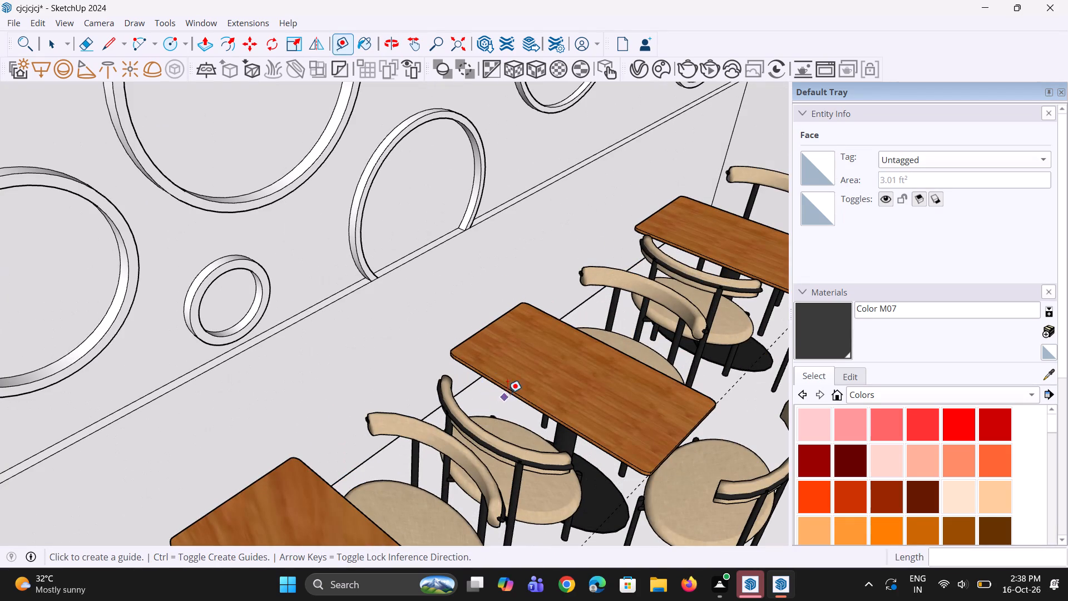
left_click(471, 338)
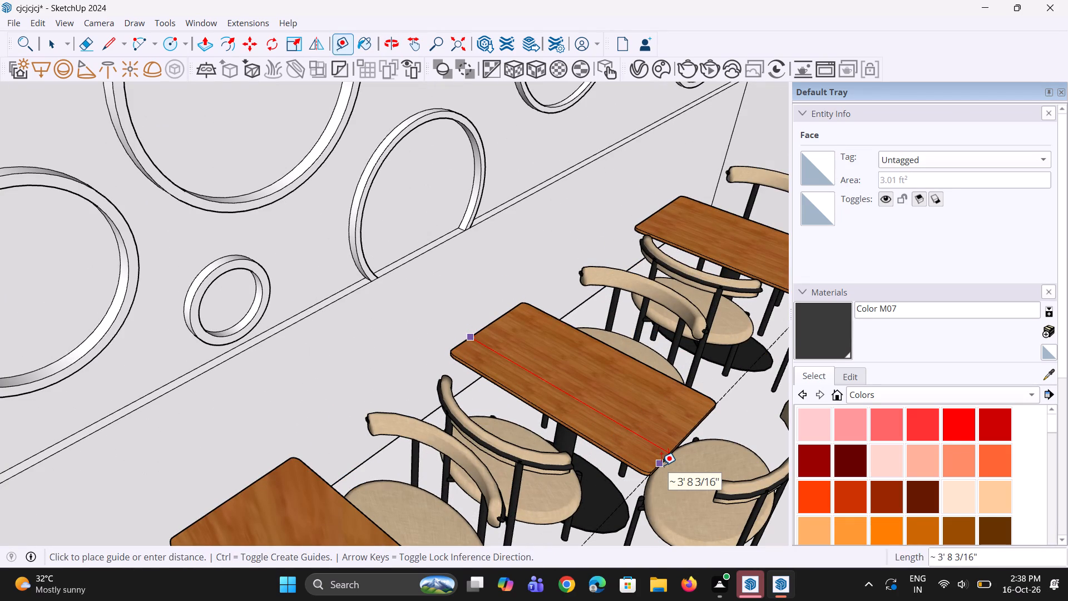
key("space")
key("space")
key("space")
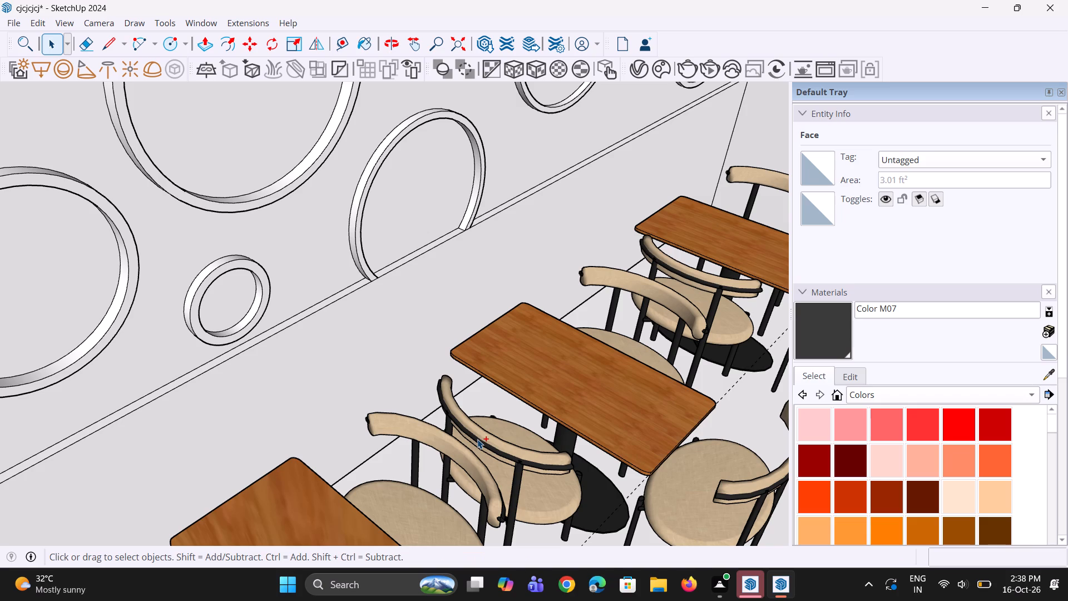
key("ctrl+z")
key("space")
key("space")
Examine the dining layout, both side walls and the new circle's place among the rings from several angles.
scroll(424, 415, "down", 5)
scroll(347, 383, "down", 6)
scroll(346, 383, "up", 1)
middle_click_drag(346, 385, 411, 442)
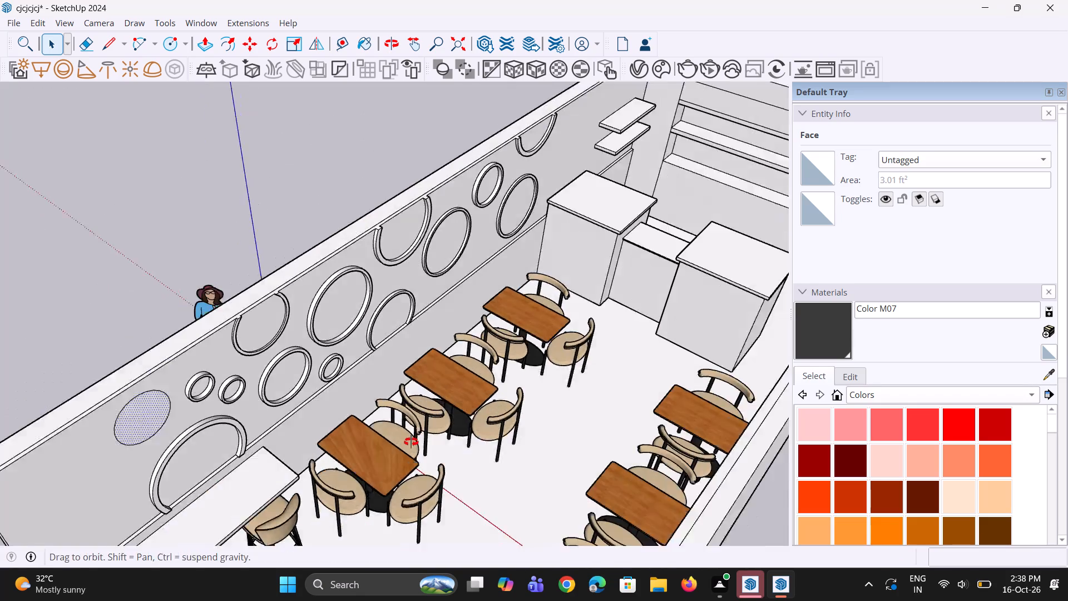
middle_click_drag(411, 442, 412, 442)
scroll(583, 446, "up", 3)
scroll(330, 359, "down", 6)
scroll(290, 350, "up", 1)
middle_click_drag(290, 350, 273, 307)
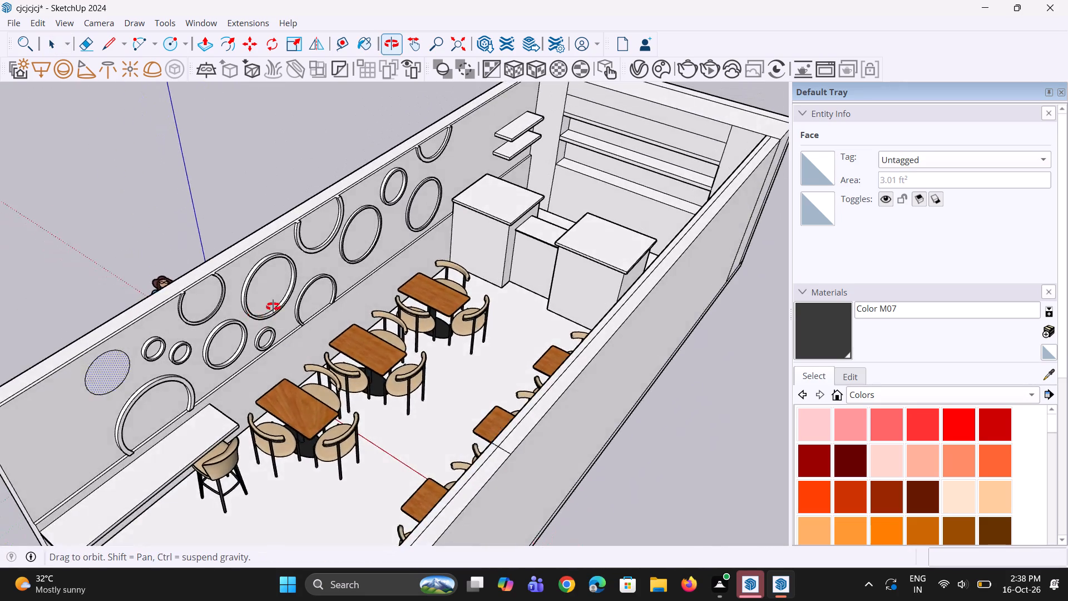
middle_click_drag(273, 307, 293, 298)
scroll(293, 298, "down", 6)
middle_click_drag(357, 315, 467, 385)
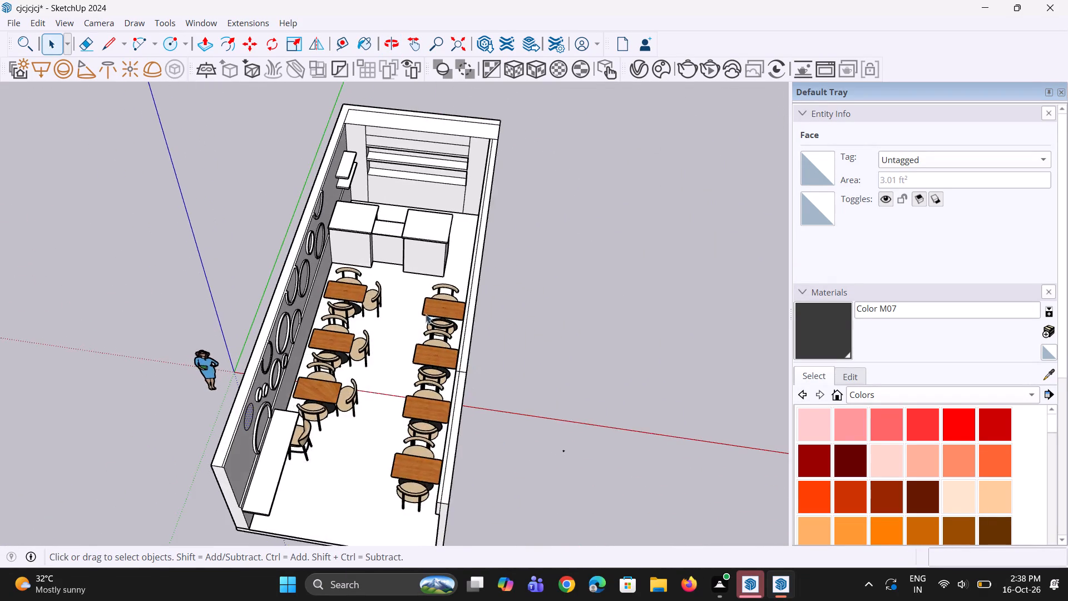
scroll(389, 283, "up", 4)
scroll(244, 427, "down", 5)
middle_click_drag(272, 400, 202, 375)
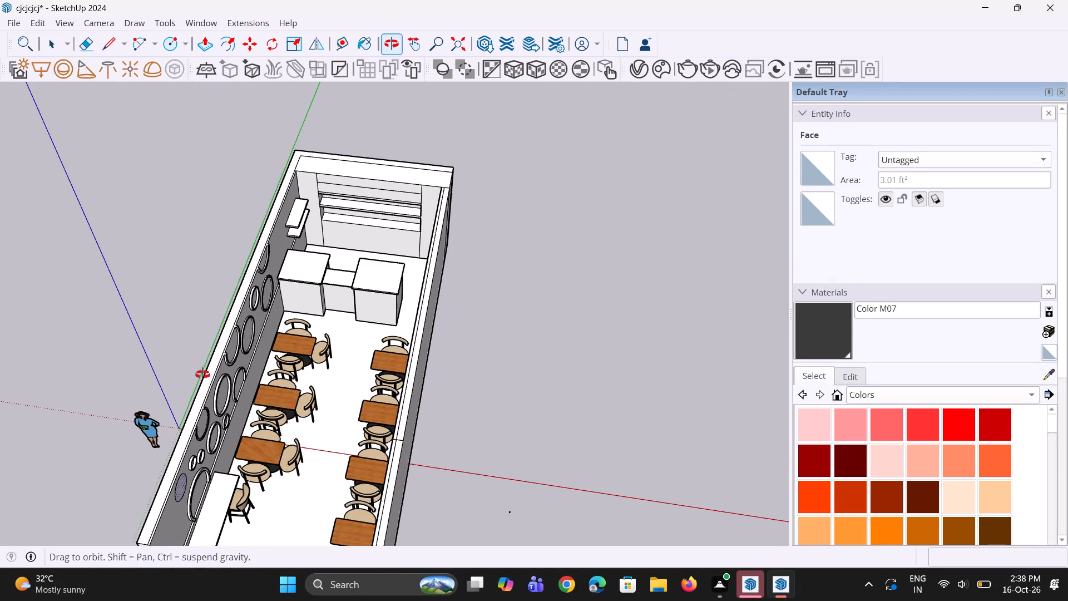
middle_click_drag(202, 375, 58, 243)
scroll(58, 243, "up", 1)
scroll(89, 300, "up", 13)
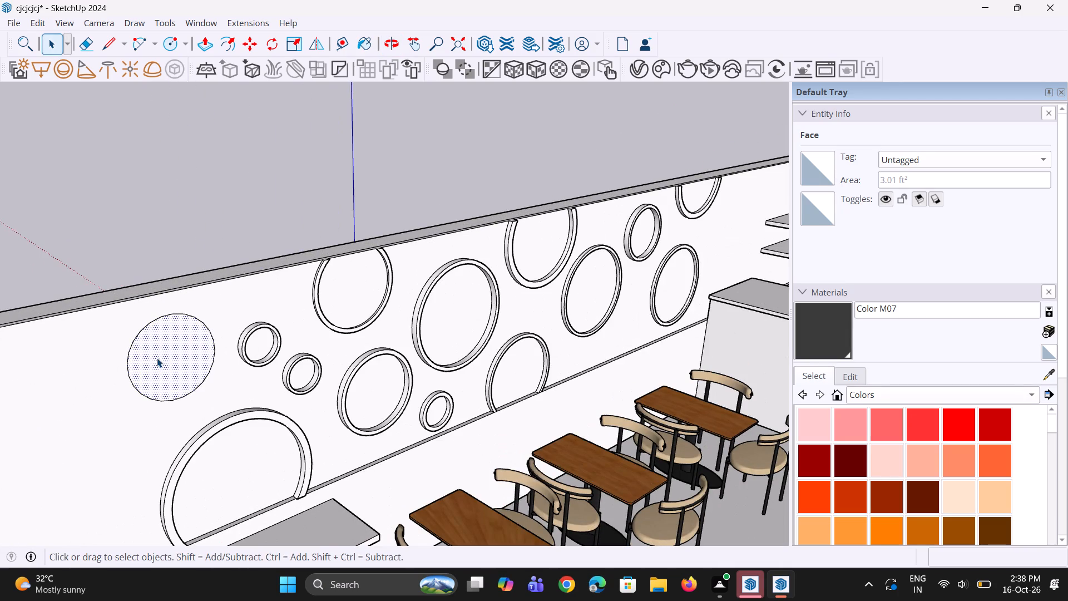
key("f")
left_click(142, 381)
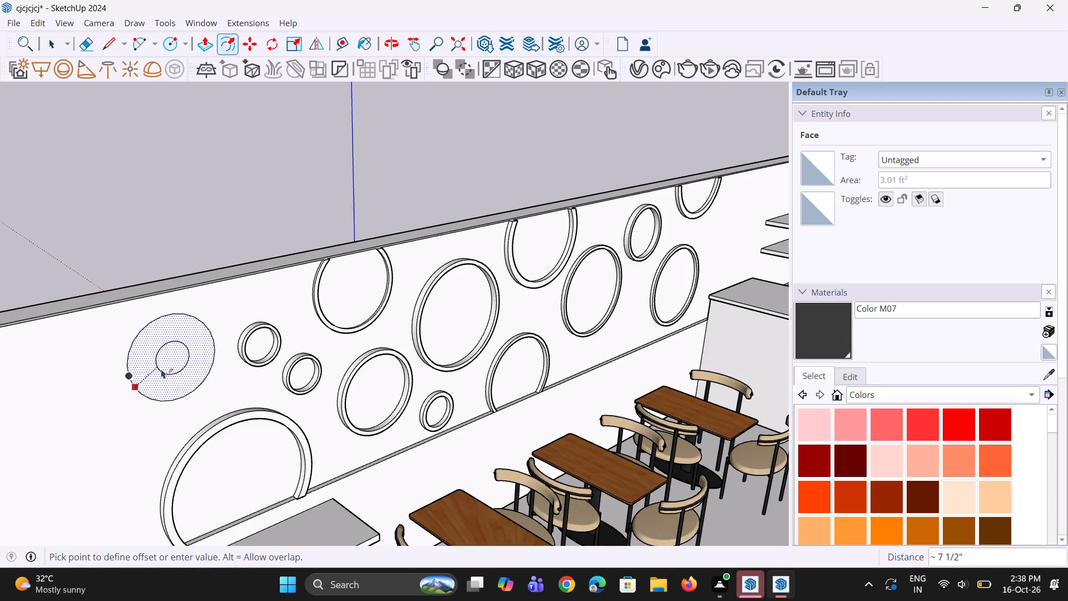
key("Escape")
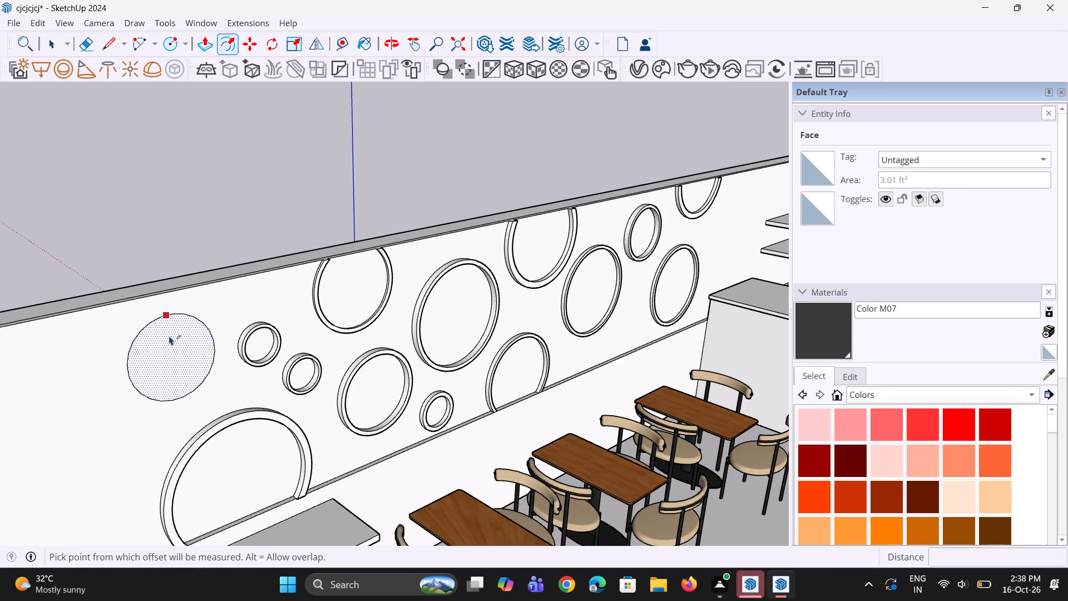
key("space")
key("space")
Set the new circle's segment count to 57.
left_click(177, 314)
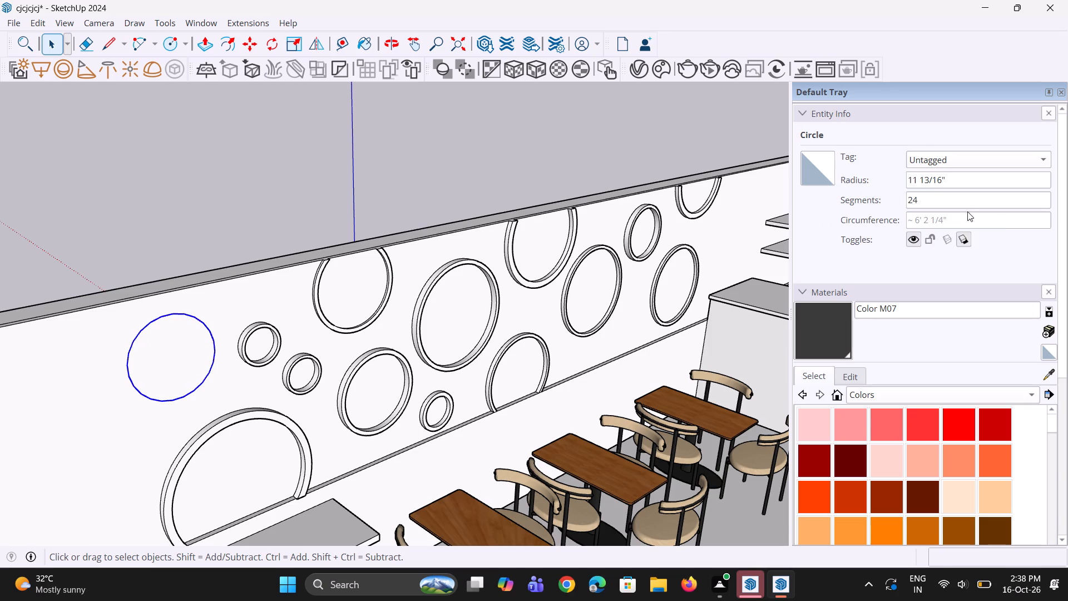
left_click(940, 203)
key("BackSpace")
key("BackSpace")
type("57")
key("Return")
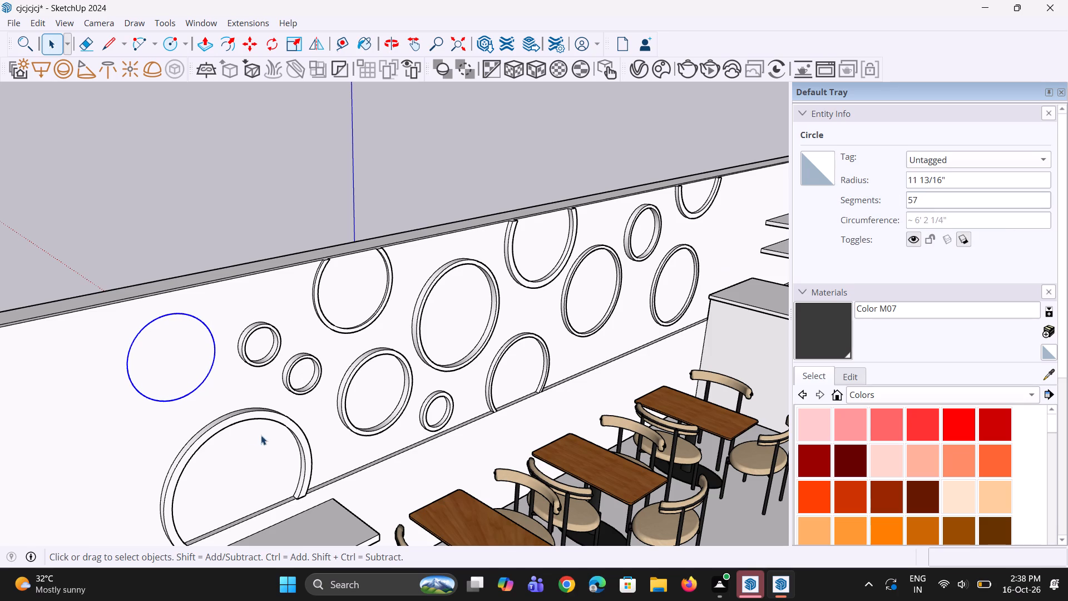
Offset the 57-segment circle outward to form a ring outline with an outer radius of about 1' 1 5/16".
left_click(204, 370)
key("f")
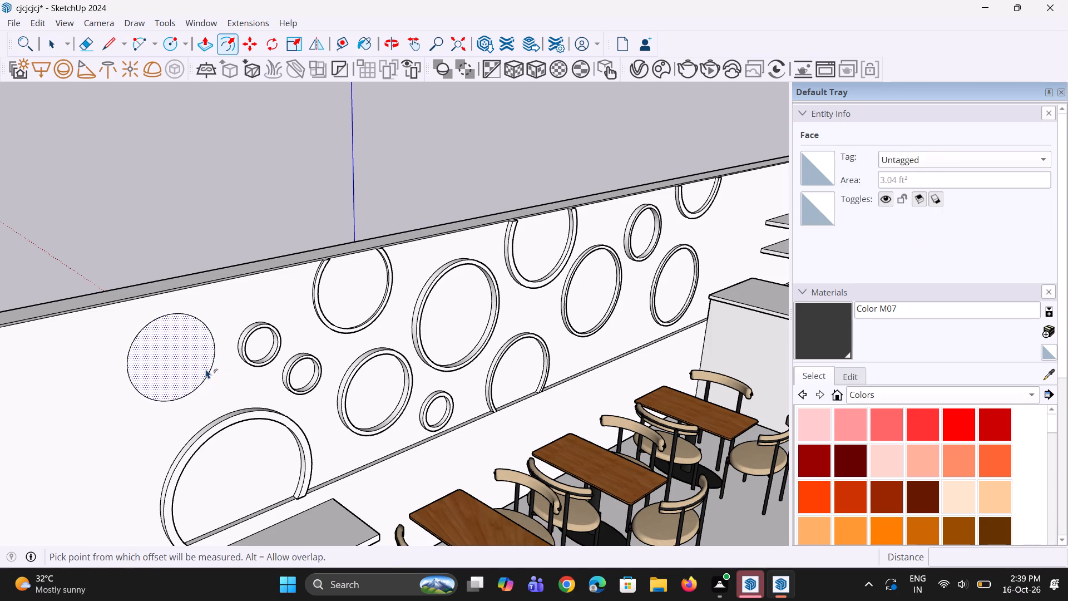
key("space")
left_click(206, 370)
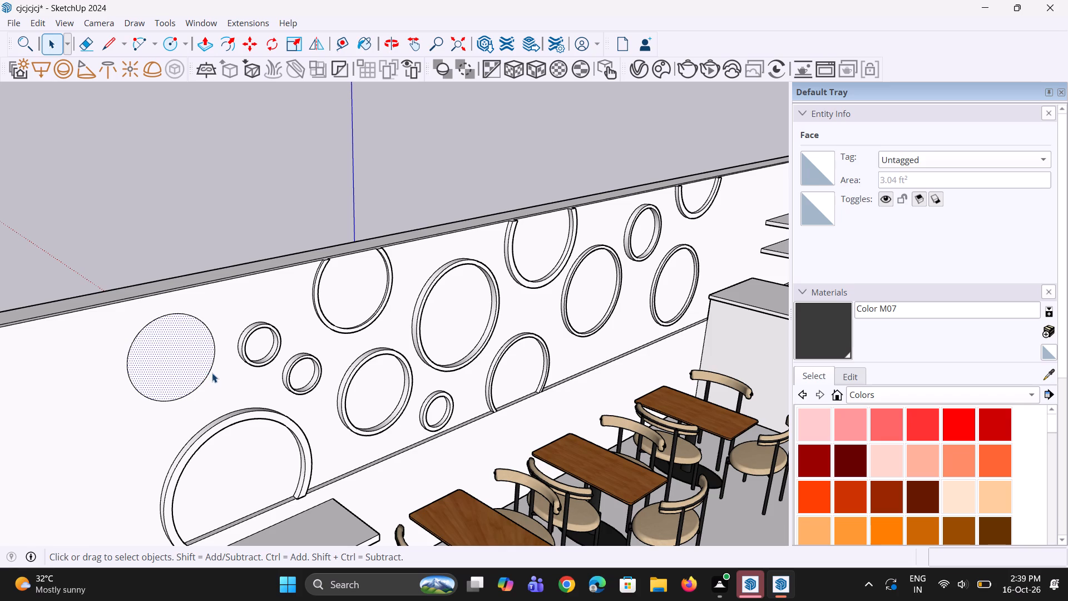
key("f")
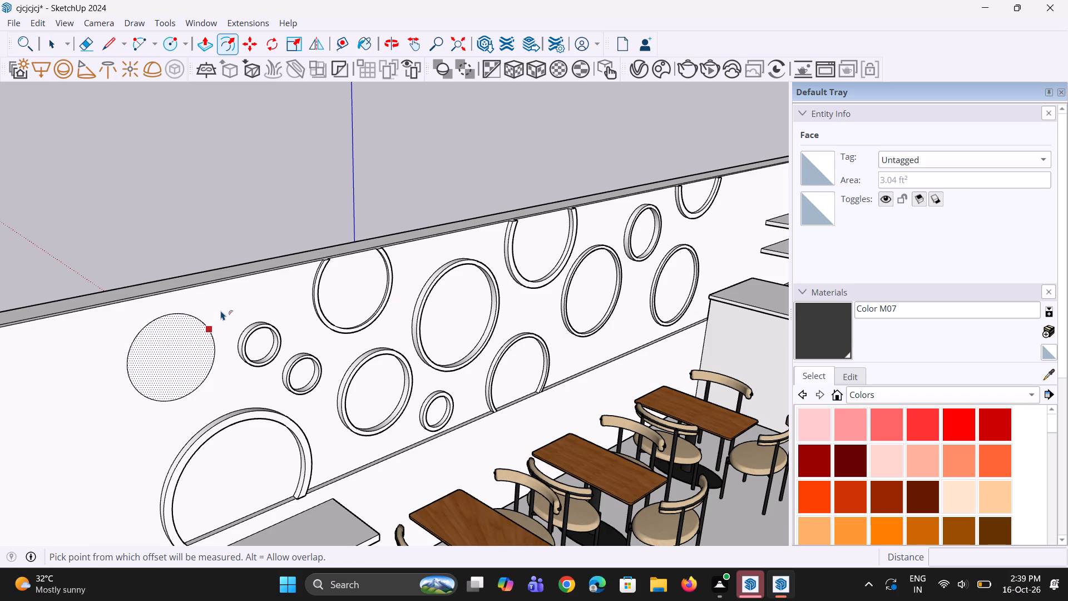
left_click(221, 311)
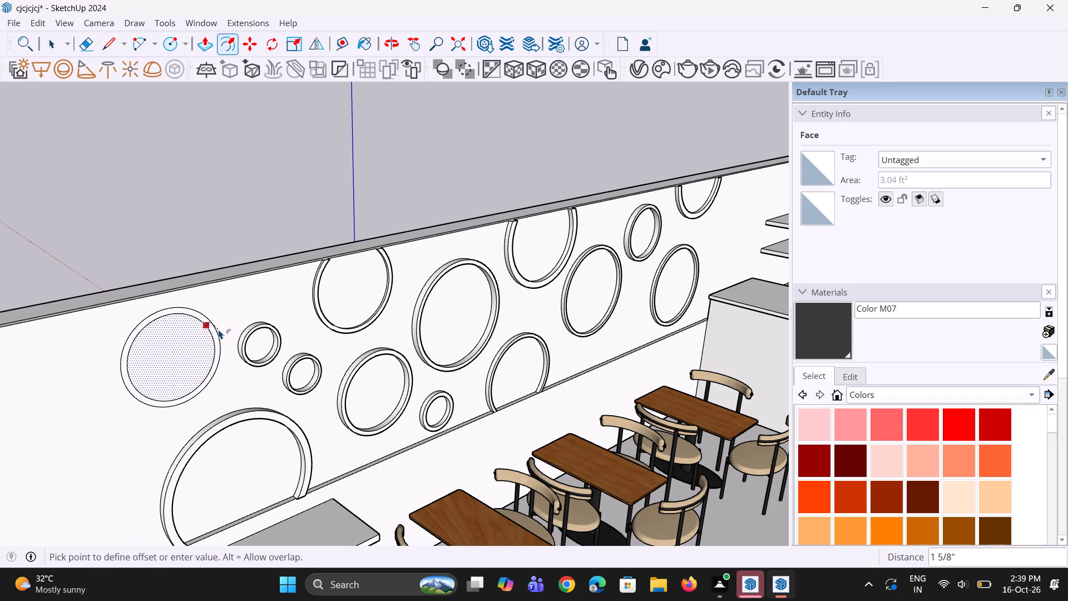
left_click(219, 330)
scroll(216, 358, "up", 2)
key("space")
key("space")
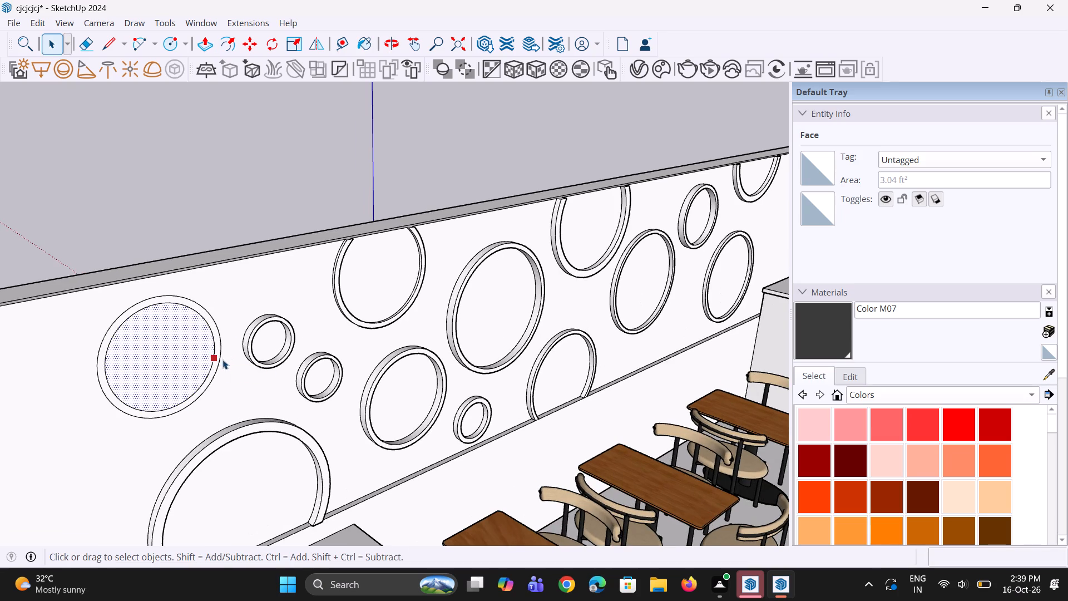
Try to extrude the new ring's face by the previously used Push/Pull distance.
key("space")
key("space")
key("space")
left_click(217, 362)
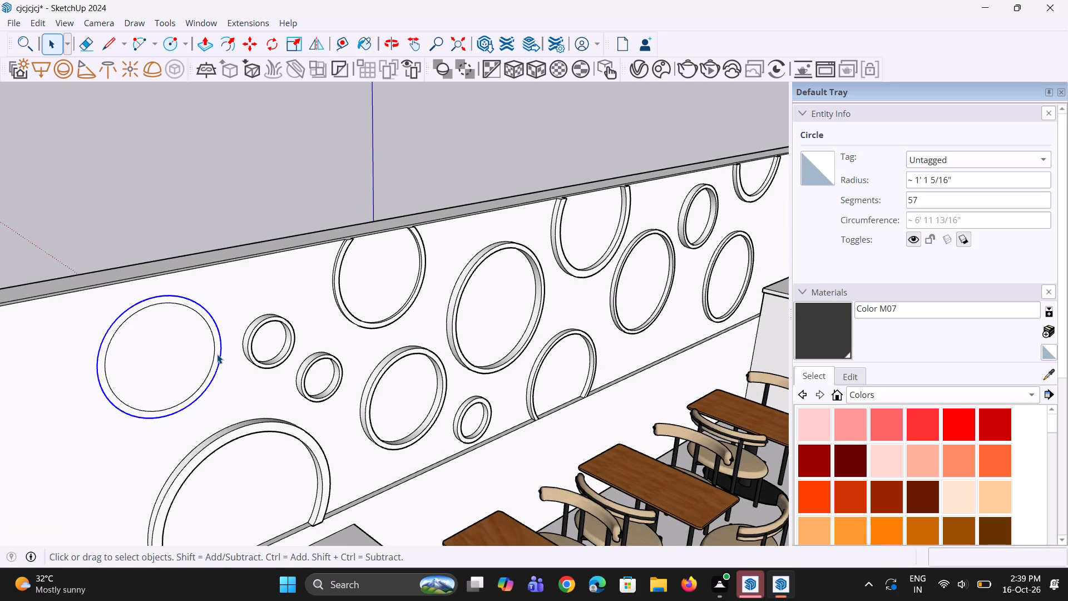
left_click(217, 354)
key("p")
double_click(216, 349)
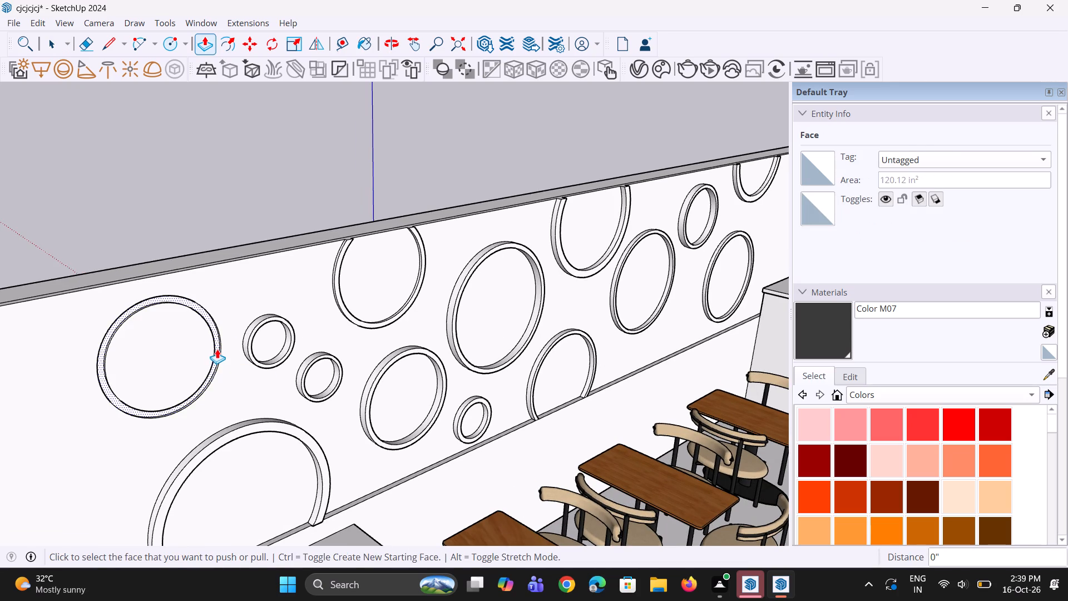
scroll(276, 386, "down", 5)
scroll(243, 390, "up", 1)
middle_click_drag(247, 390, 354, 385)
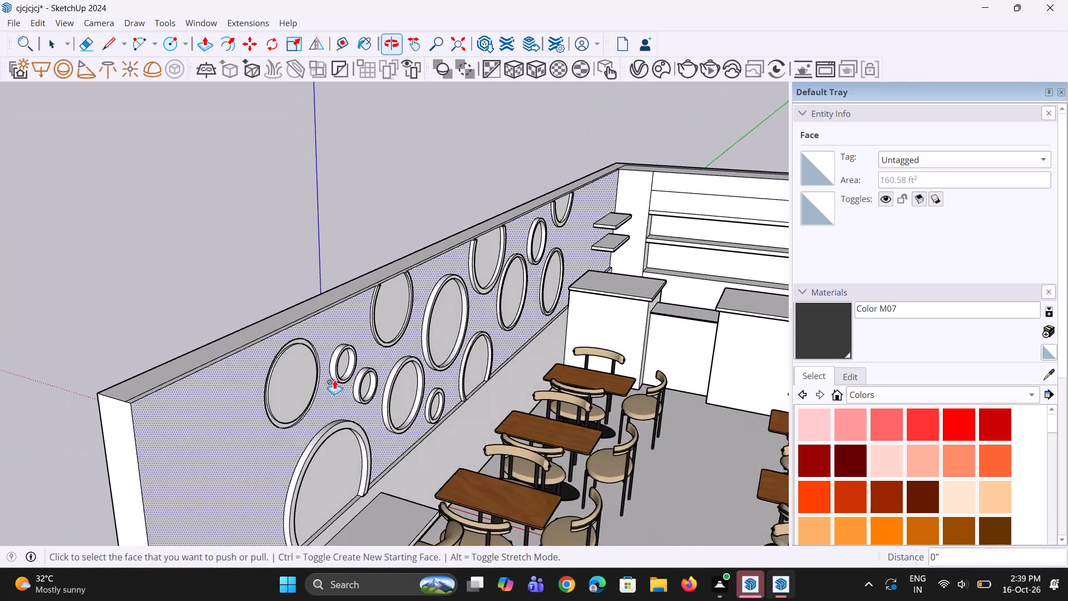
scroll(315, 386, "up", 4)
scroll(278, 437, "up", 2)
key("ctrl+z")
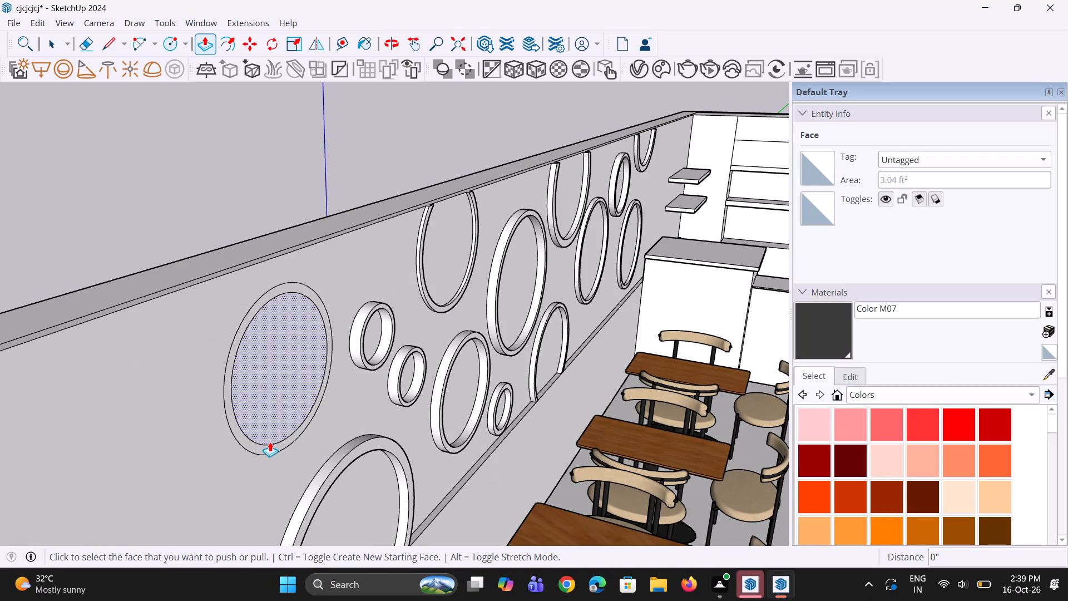
Pull the new ring's face out from the wall about 1 15/16" and clear the selection.
left_click(270, 449)
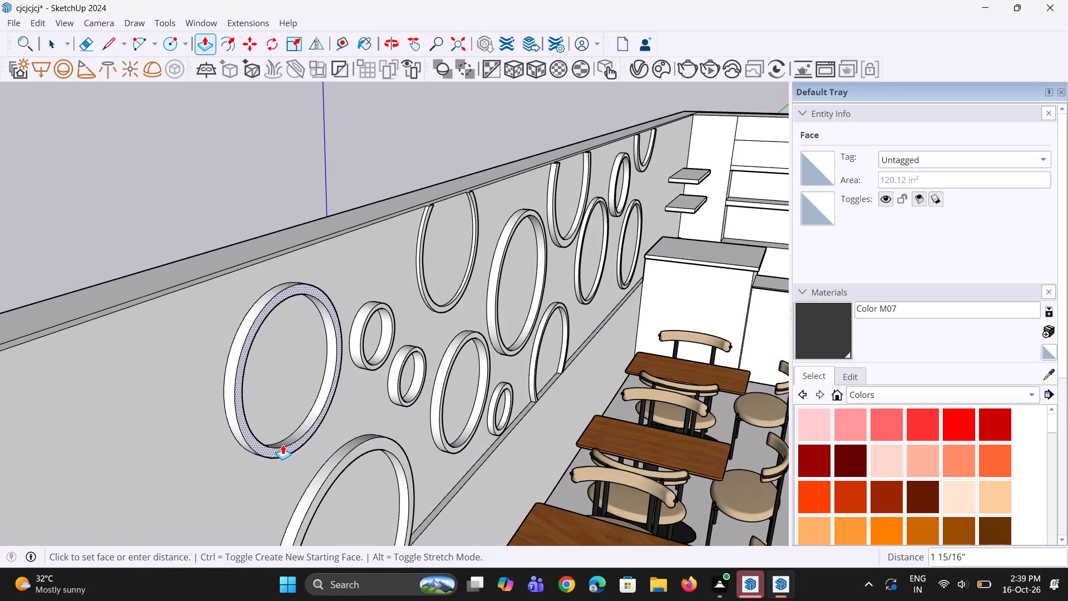
left_click(283, 445)
scroll(443, 449, "down", 5)
middle_click_drag(468, 447, 360, 439)
scroll(468, 447, "up", 1)
key("space")
key("space")
left_click(375, 226)
Review the finished ring with its neighbours and the remaining blank area at the bar-ledge end of the wall.
scroll(364, 290, "down", 5)
middle_click_drag(367, 337, 319, 337)
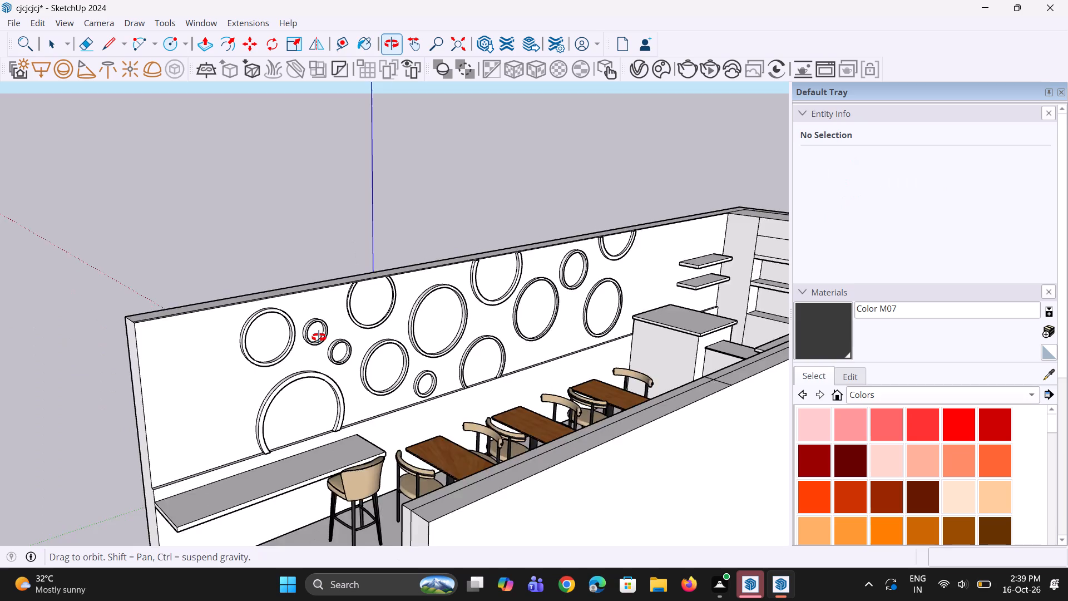
middle_click_drag(319, 337, 283, 337)
scroll(218, 331, "up", 4)
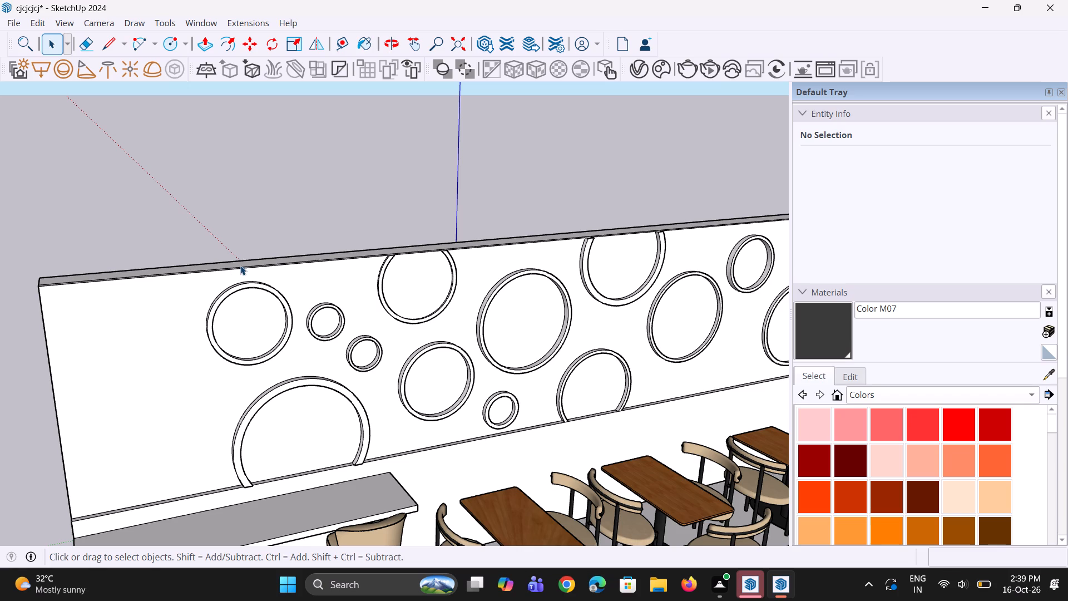
scroll(240, 265, "down", 4)
middle_click_drag(307, 312, 310, 378)
scroll(221, 409, "up", 6)
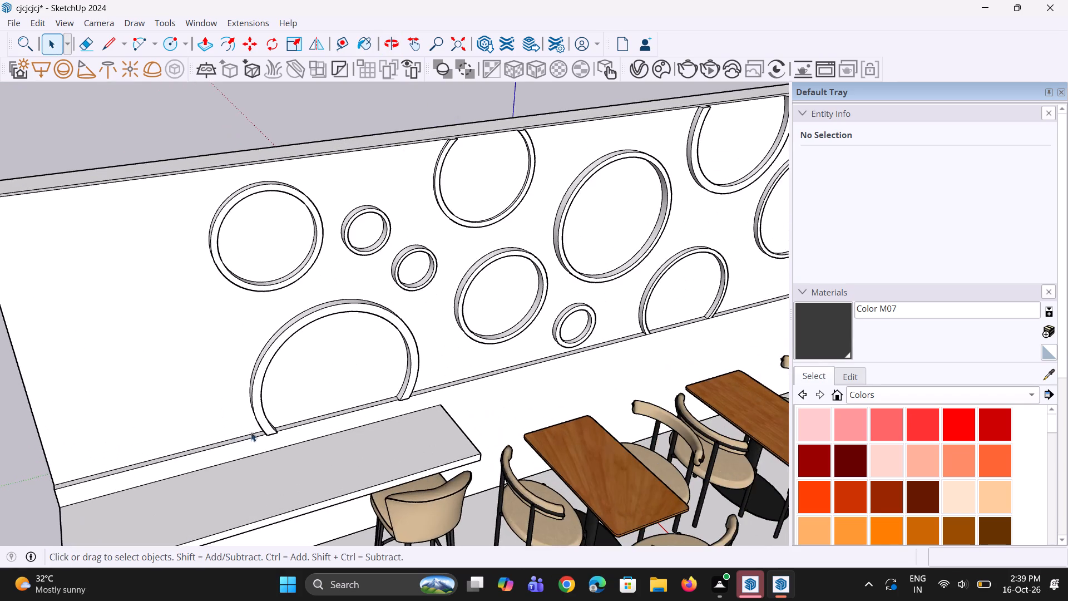
scroll(280, 423, "down", 5)
middle_click_drag(304, 446, 269, 401)
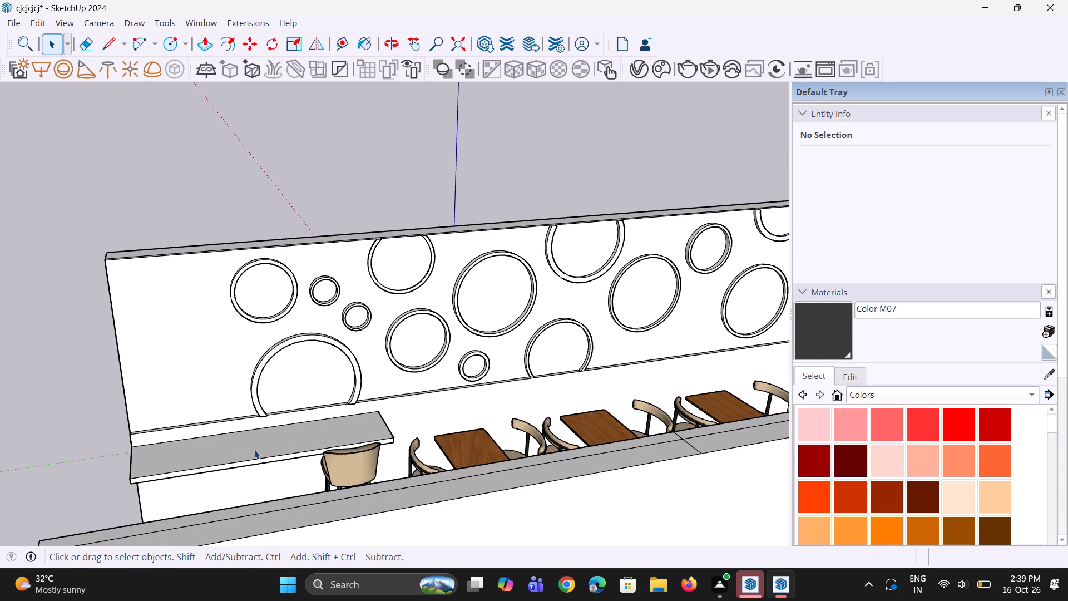
scroll(218, 495, "down", 1)
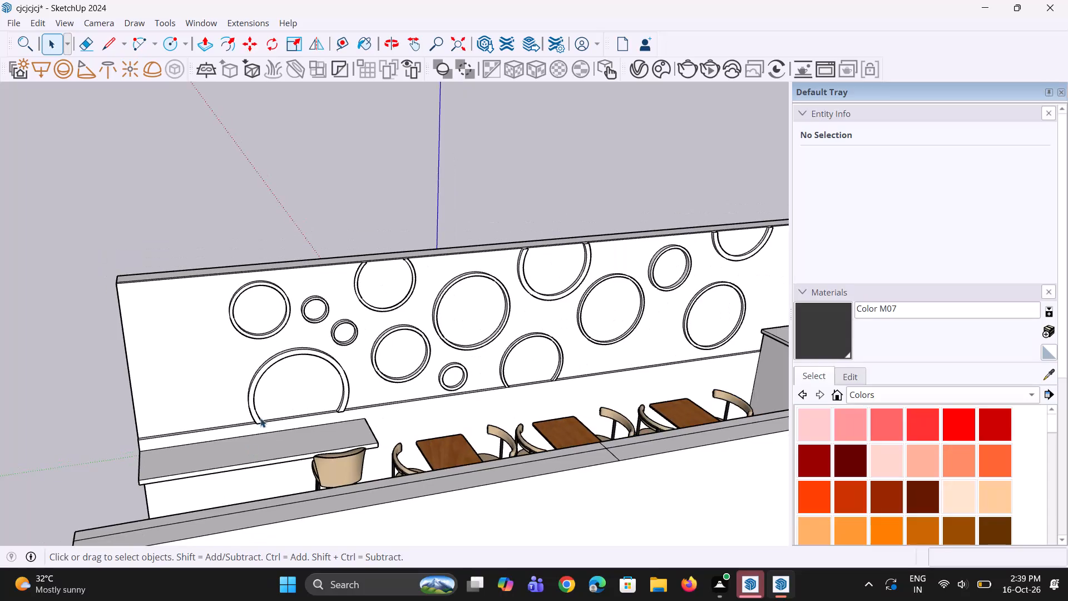
scroll(234, 239, "up", 2)
scroll(193, 375, "up", 3)
scroll(206, 418, "down", 6)
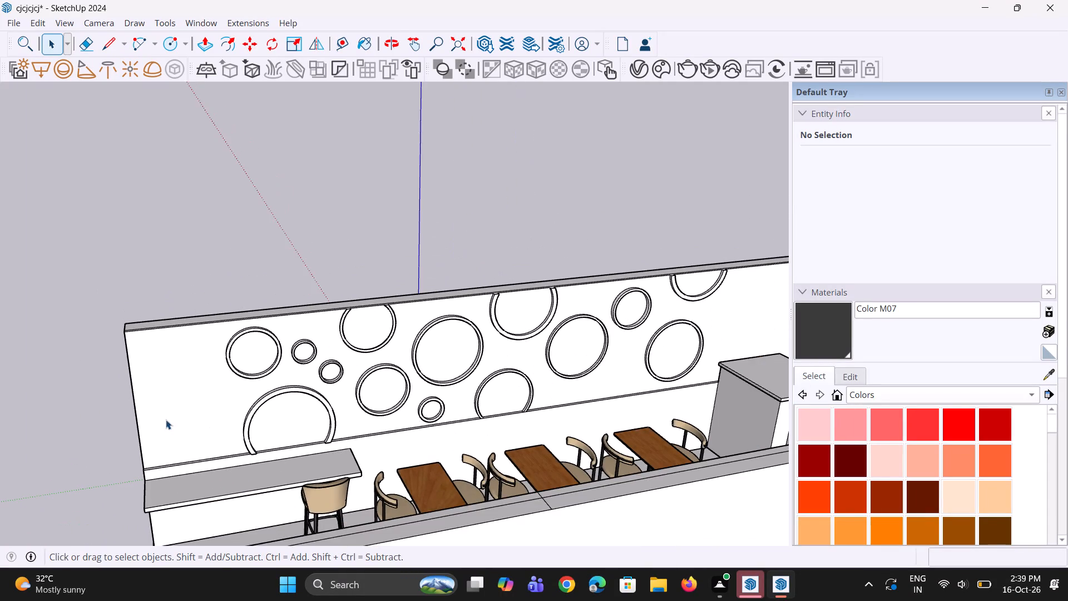
middle_click_drag(166, 420, 204, 421)
scroll(204, 421, "up", 1)
scroll(204, 433, "down", 3)
scroll(165, 436, "up", 5)
scroll(162, 381, "up", 3)
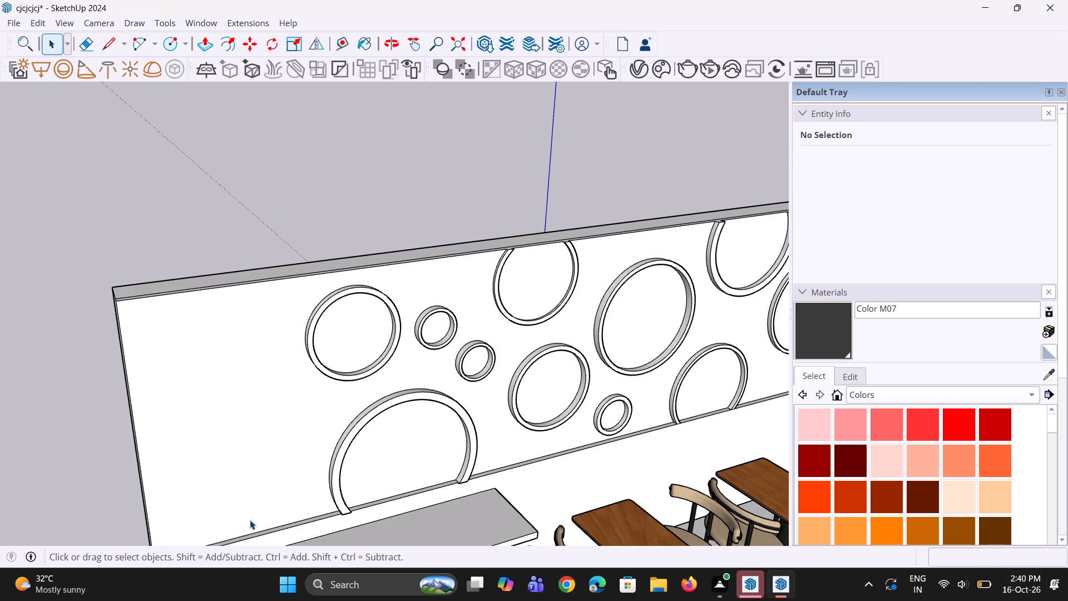
scroll(266, 439, "up", 1)
scroll(201, 264, "up", 2)
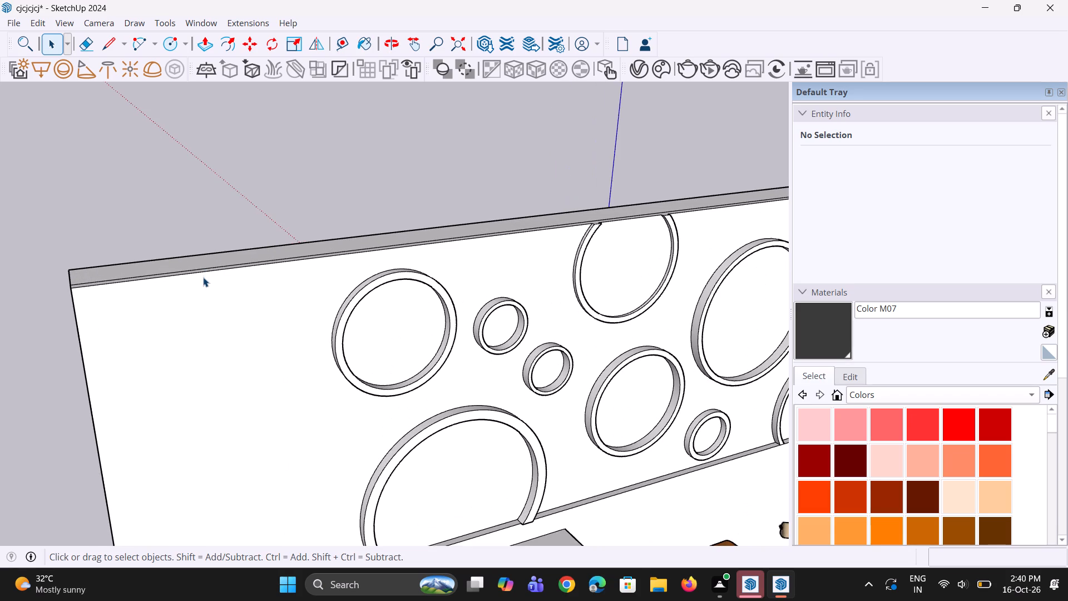
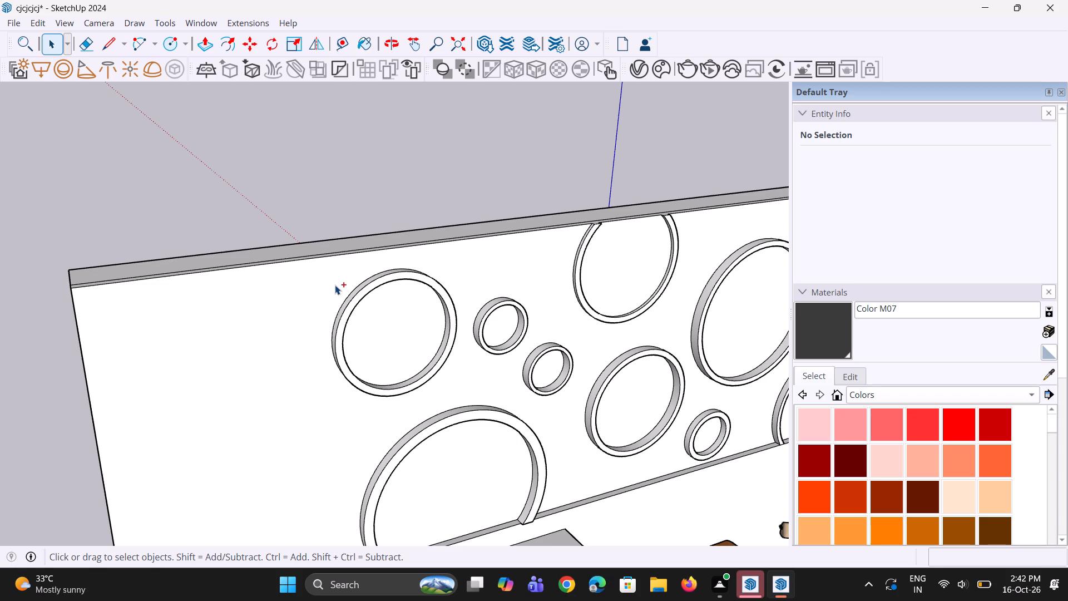
Save the current model with the circular ring wall panel under its existing file name.
key("ctrl+s")
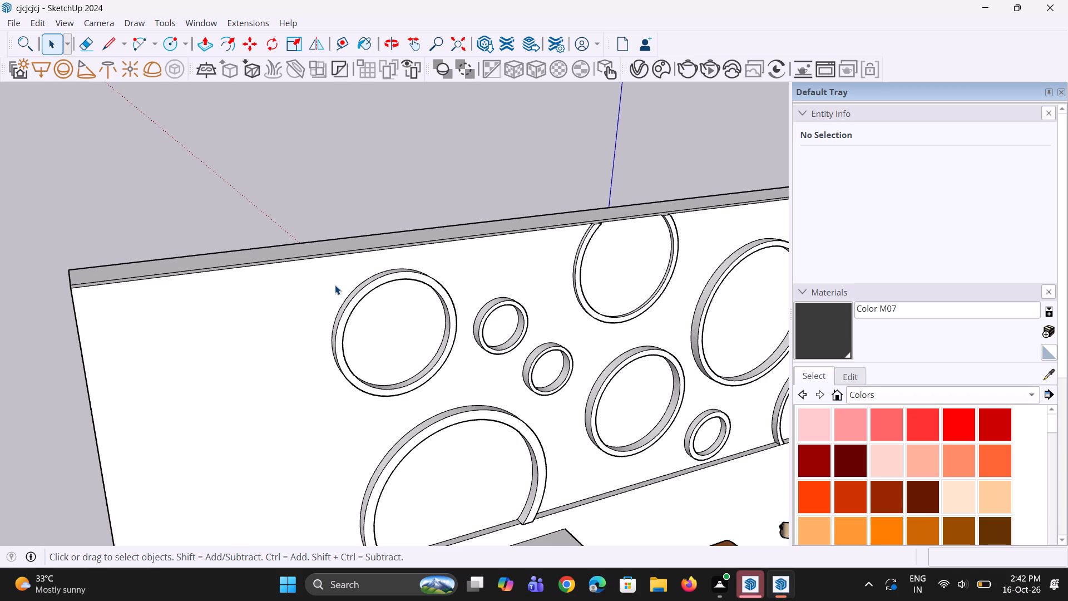
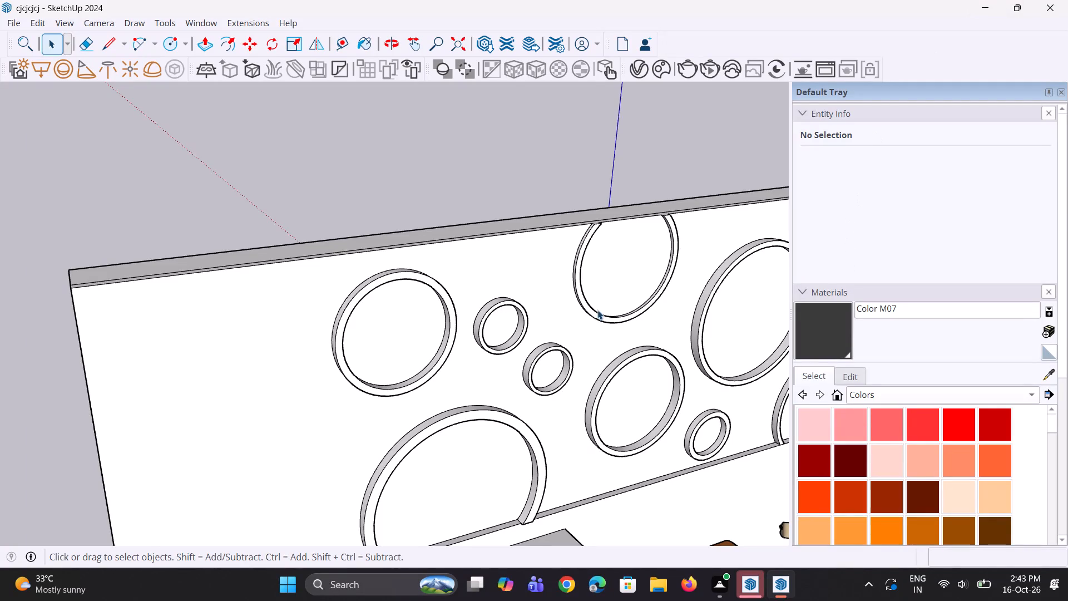
Draw a circle of about 1' 2 1/4" radius on the wall panel's lower-left area, beside the large cut-off ring.
scroll(380, 402, "down", 2)
middle_click_drag(630, 413, 520, 440)
scroll(269, 484, "up", 4)
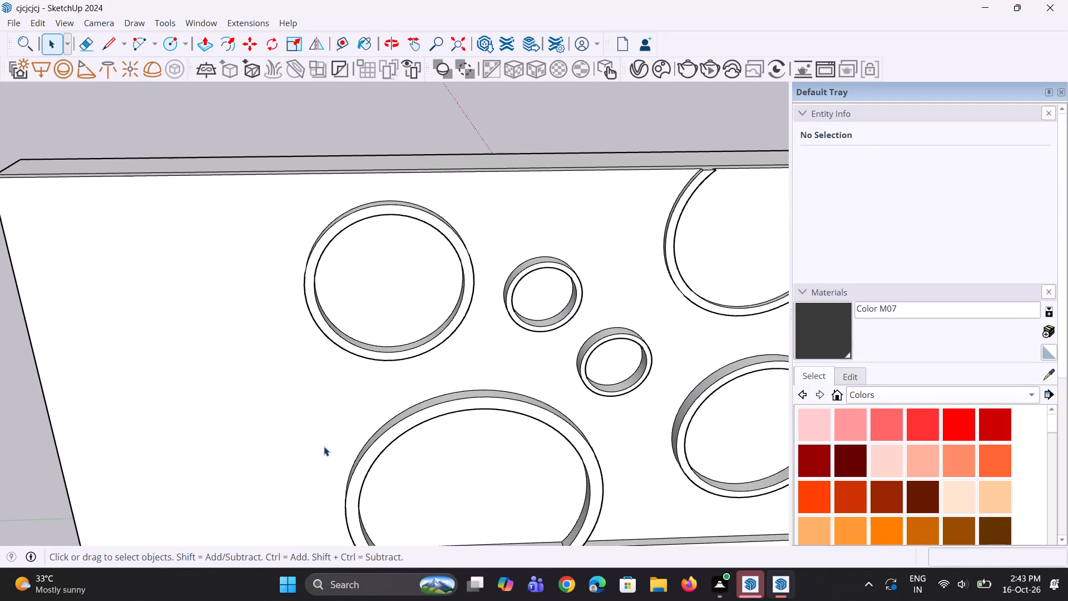
key("s")
key("c")
left_click(238, 487)
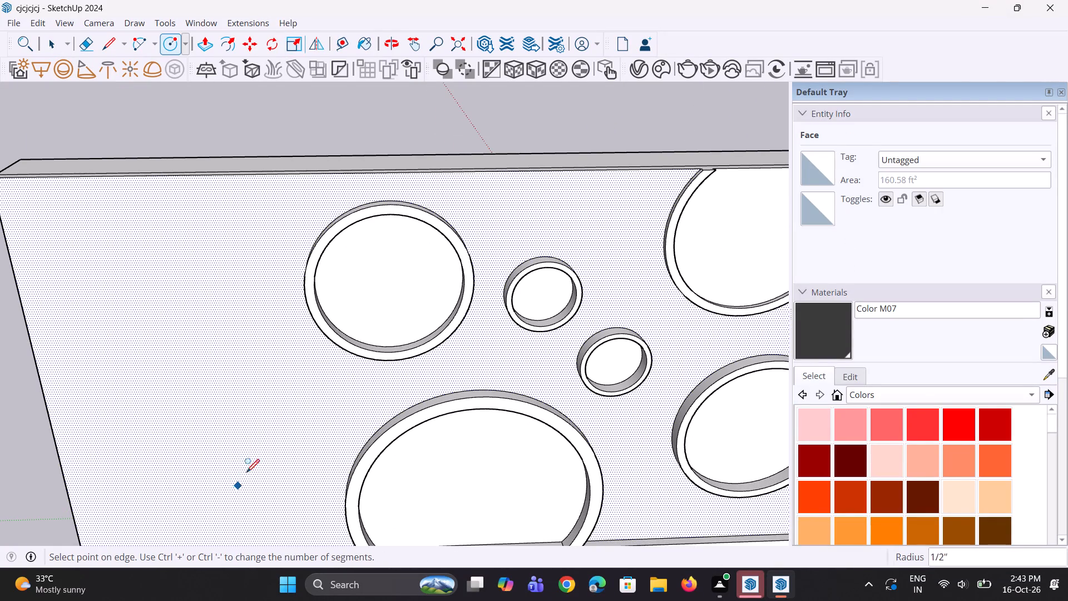
left_click(264, 426)
scroll(276, 399, "down", 4)
middle_click_drag(288, 441, 257, 379)
key("space")
key("space")
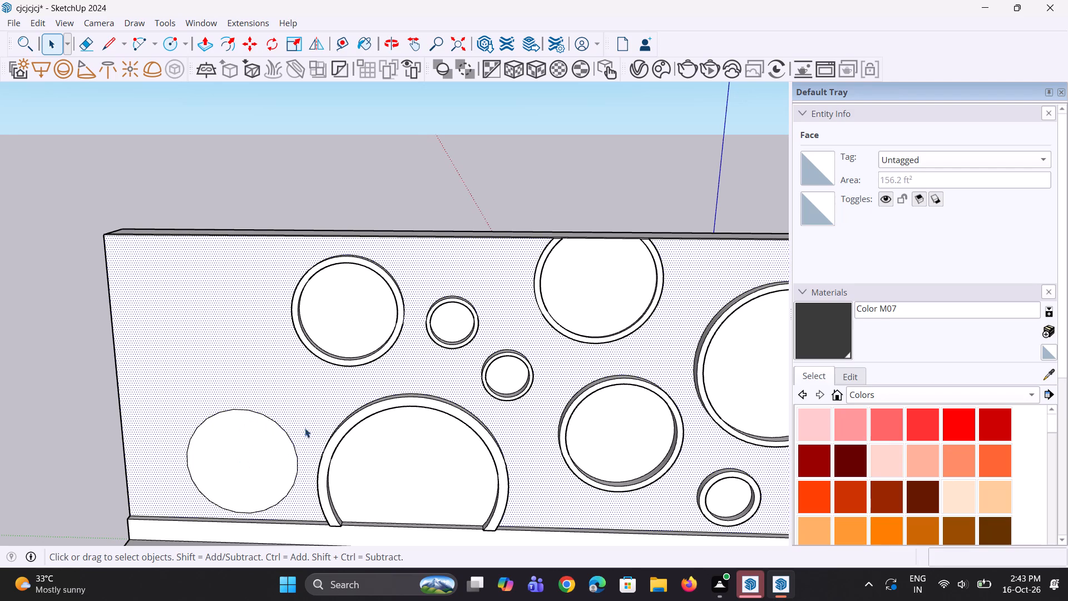
Set the new circle's segments to 74.
left_click(296, 454)
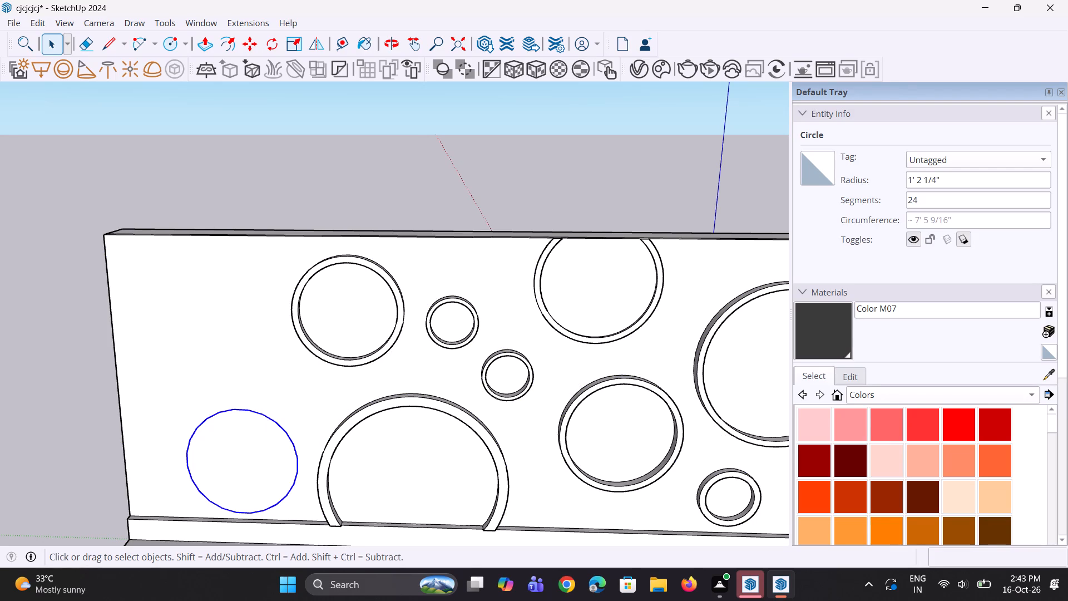
left_click(909, 204)
key("Right")
key("BackSpace")
key("7")
key("Return")
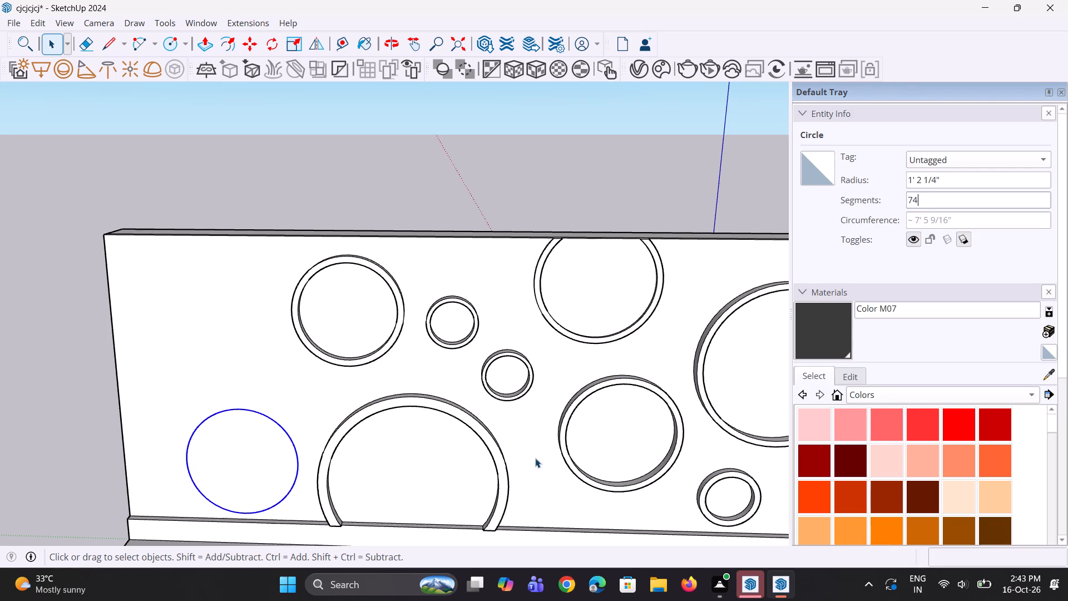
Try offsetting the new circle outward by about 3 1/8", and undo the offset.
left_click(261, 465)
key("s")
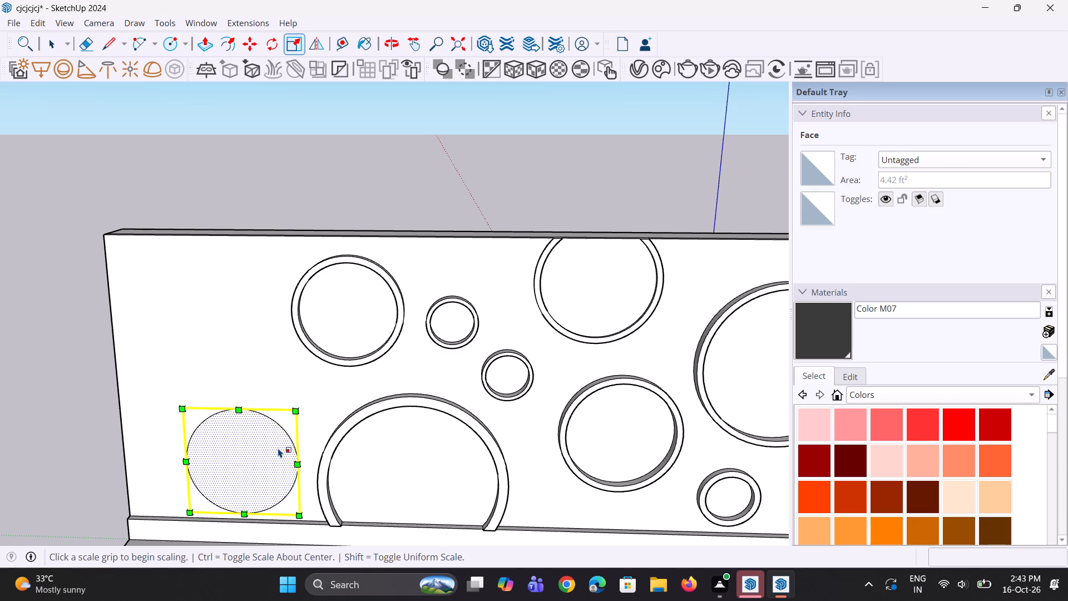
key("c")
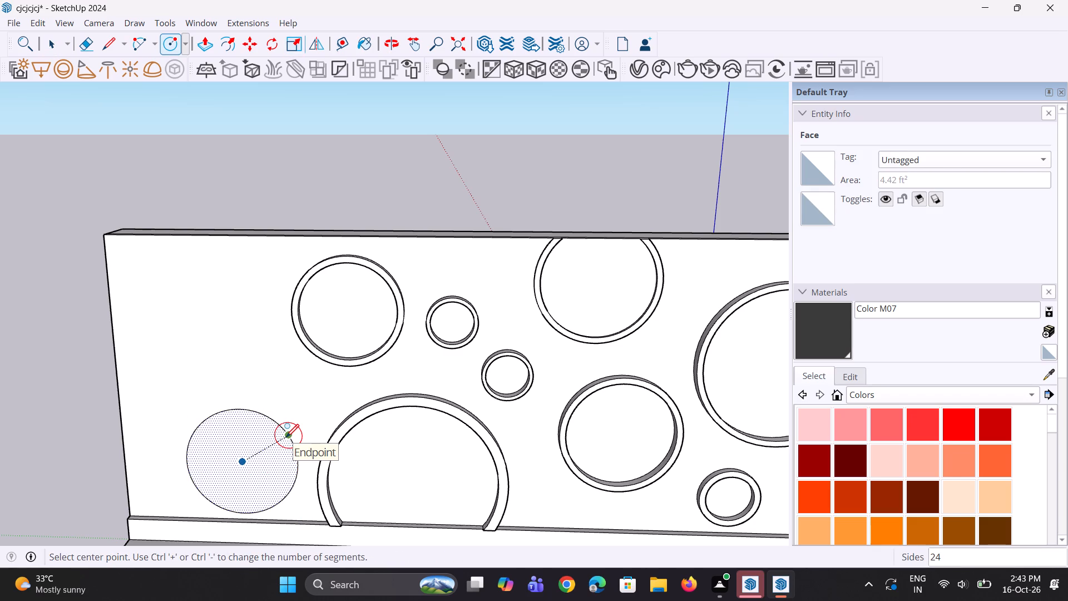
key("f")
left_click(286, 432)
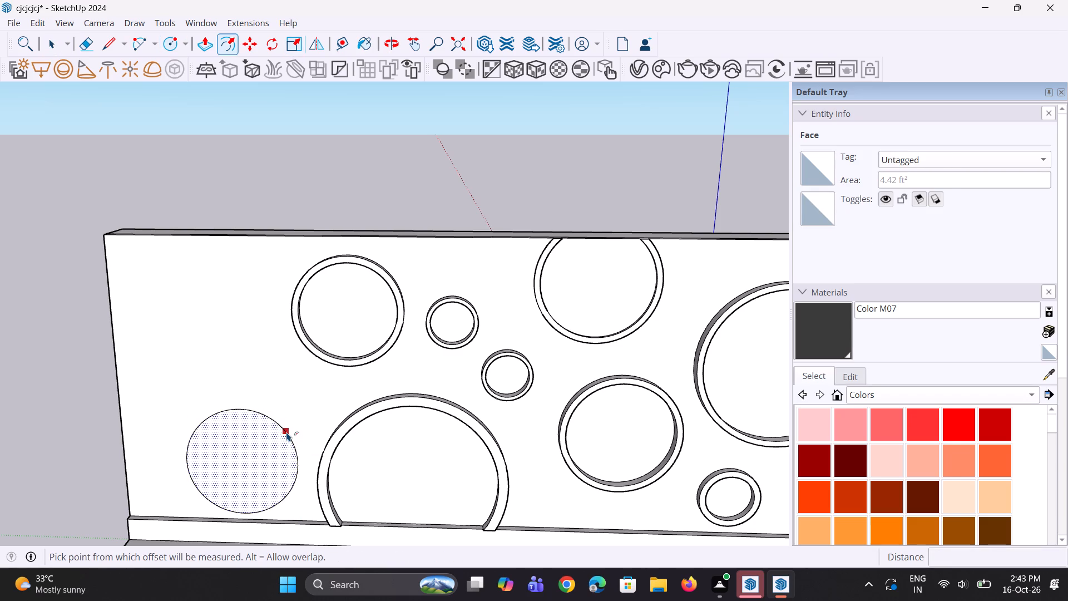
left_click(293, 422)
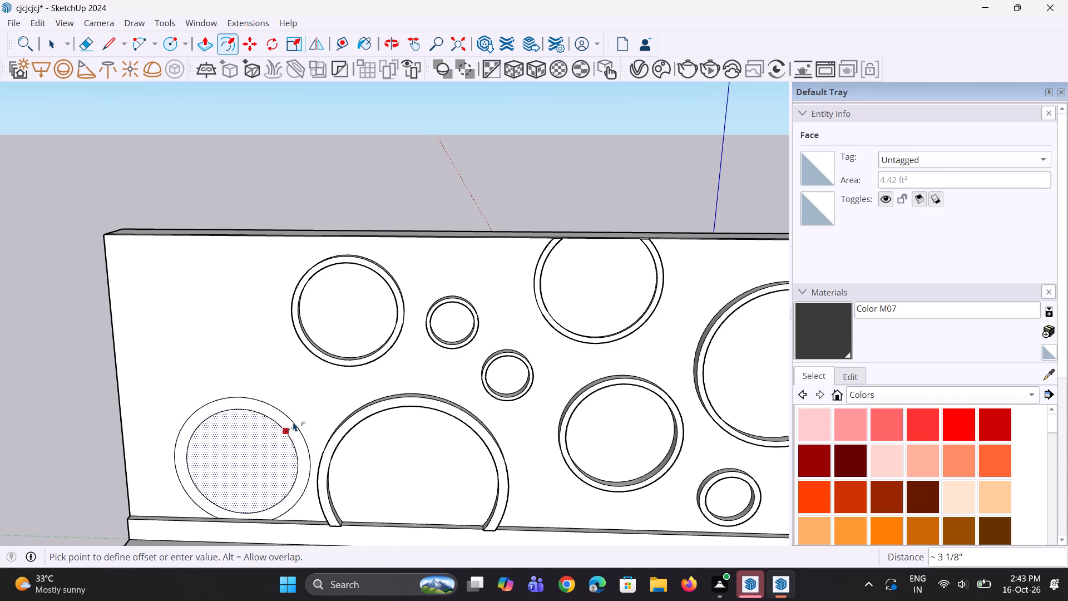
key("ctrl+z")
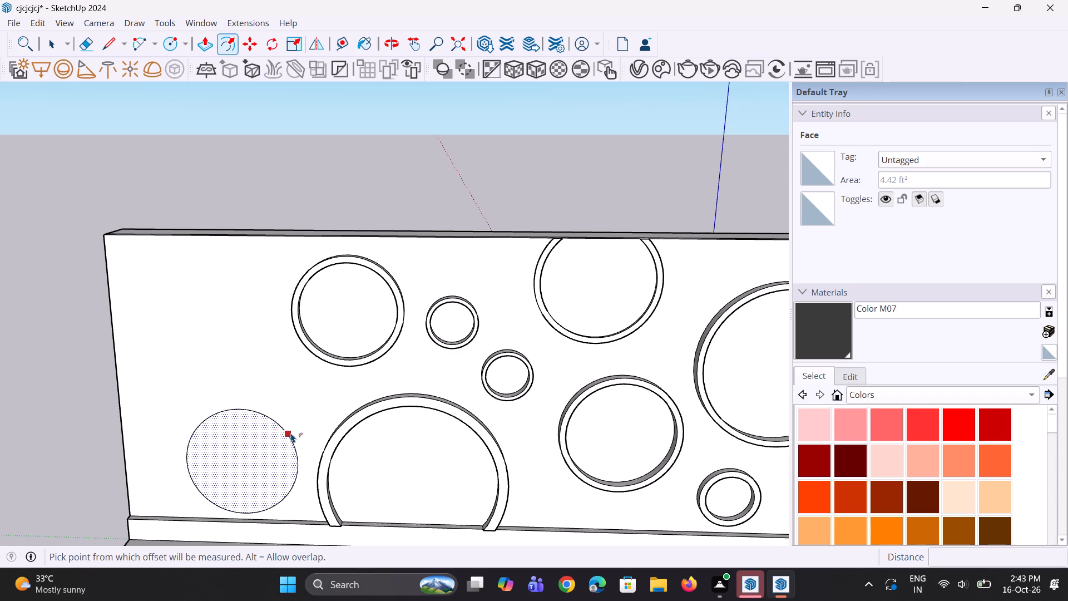
Offset the new circle outward by about 2 1/16" to outline a ring.
left_click(291, 433)
left_click(294, 430)
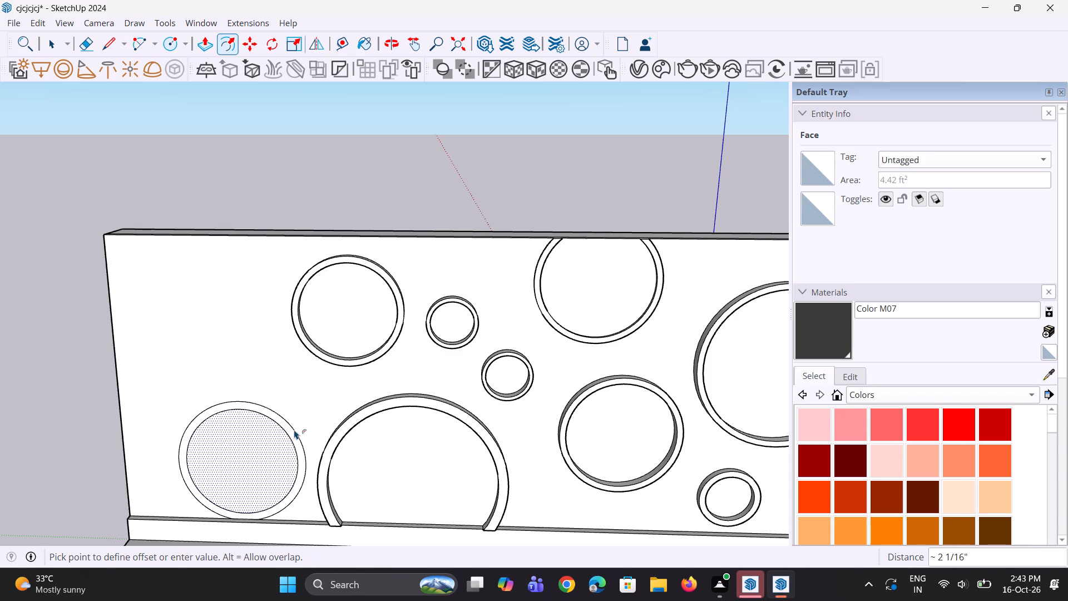
key("space")
key("space")
Raise the new lower-left ring face from the panel with Push/Pull, repeating the previous extrusion distance.
scroll(296, 447, "up", 3)
left_click(296, 447)
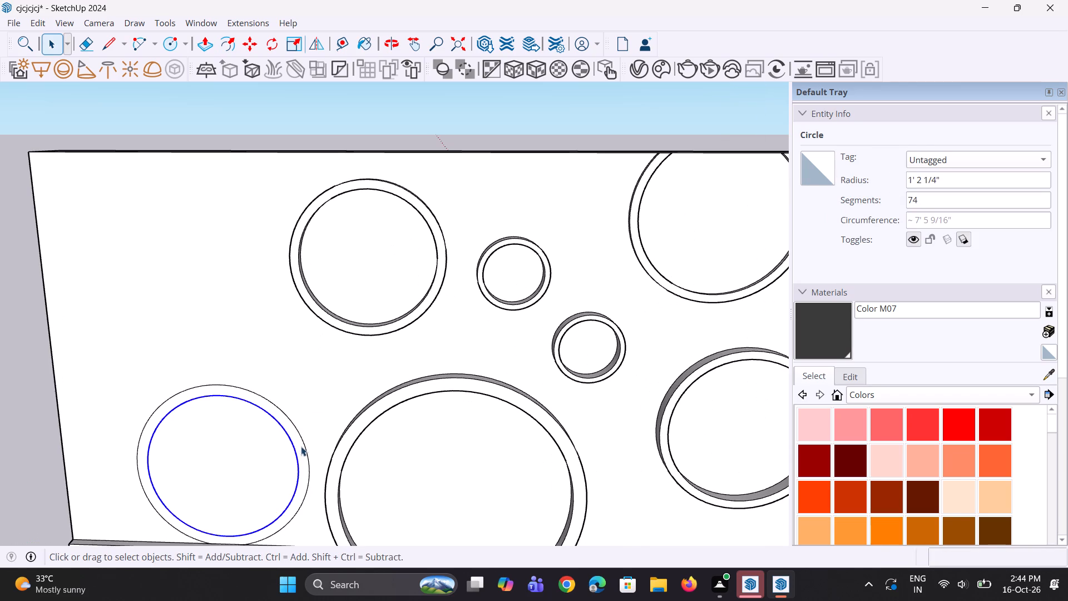
key("p")
scroll(304, 447, "up", 2)
double_click(298, 447)
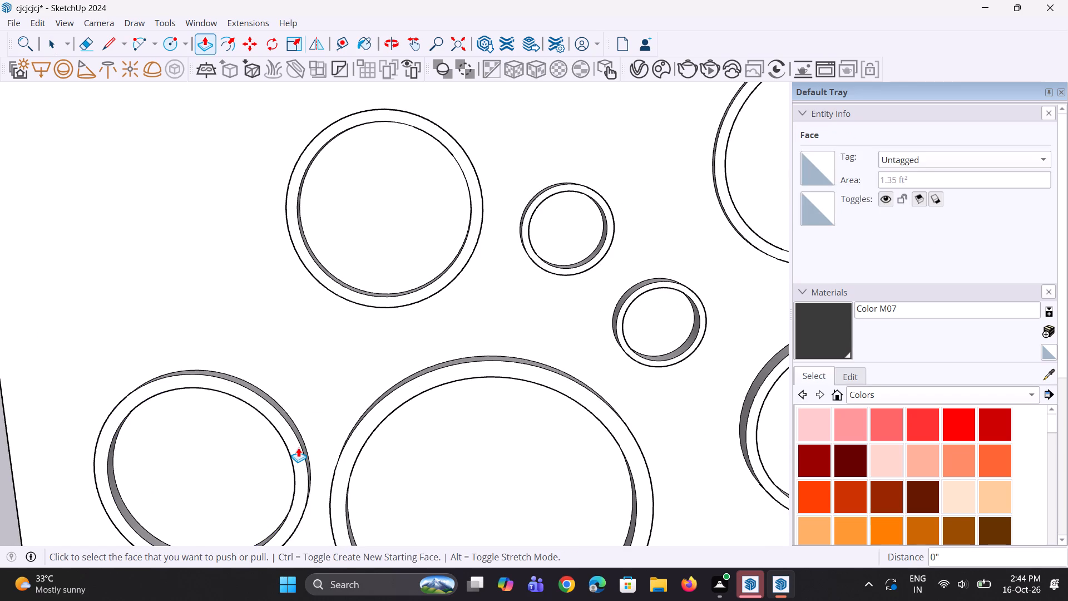
Draw a circle of about 1' 3 1/8" radius overlapping the panel's left edge, above the newly raised ring.
scroll(298, 447, "down", 5)
middle_click_drag(292, 456, 352, 442)
scroll(380, 408, "down", 6)
middle_click_drag(411, 415, 397, 417)
scroll(231, 334, "up", 7)
scroll(252, 337, "down", 6)
middle_click_drag(324, 357, 324, 344)
scroll(324, 357, "up", 1)
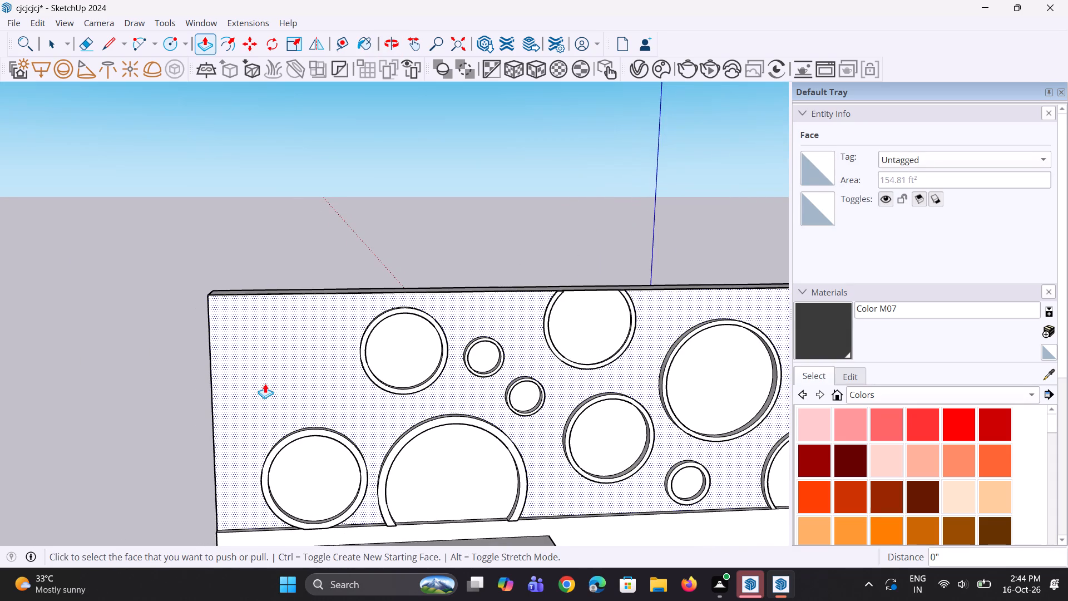
scroll(259, 393, "up", 3)
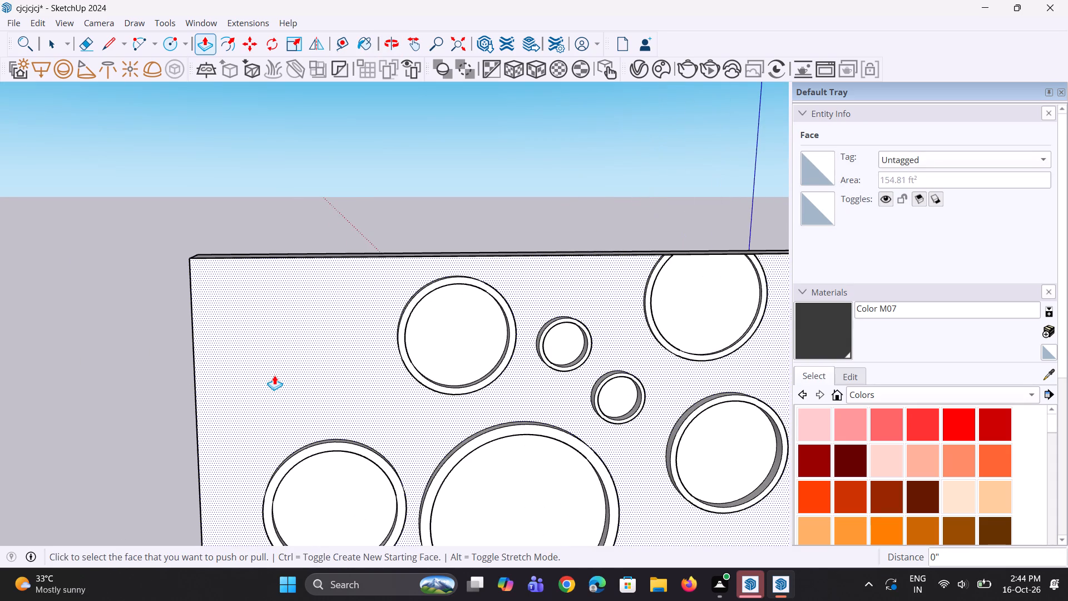
scroll(269, 293, "up", 1)
scroll(285, 357, "down", 3)
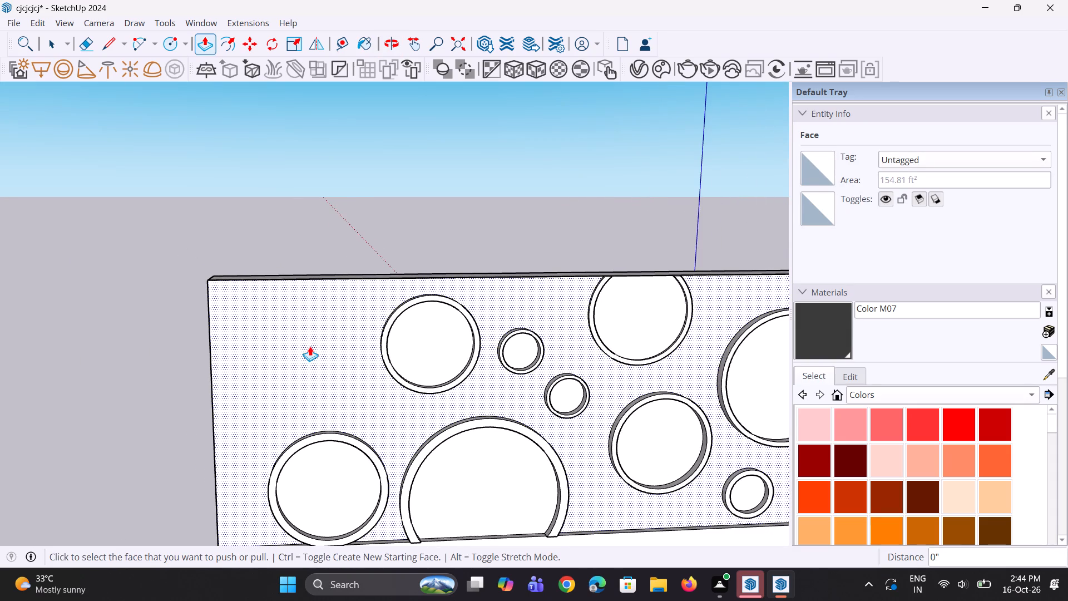
key("c")
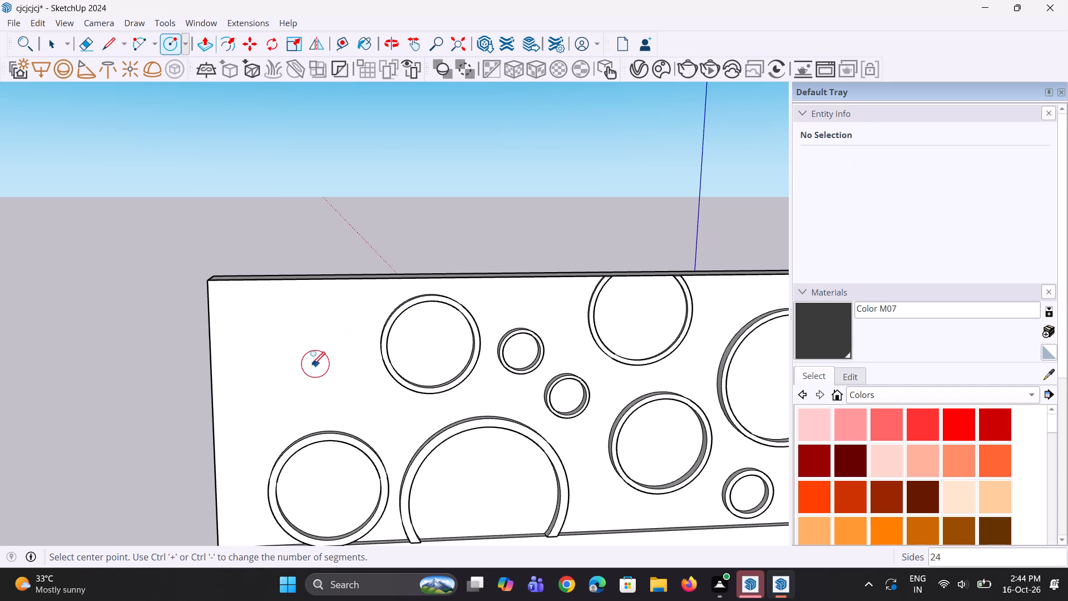
scroll(250, 378, "up", 2)
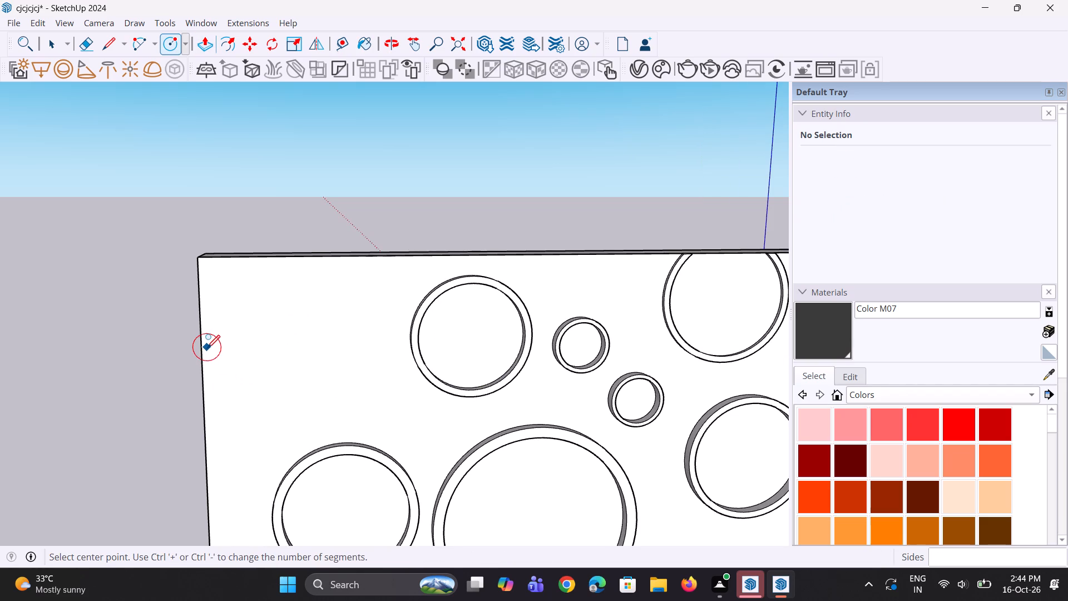
left_click(228, 368)
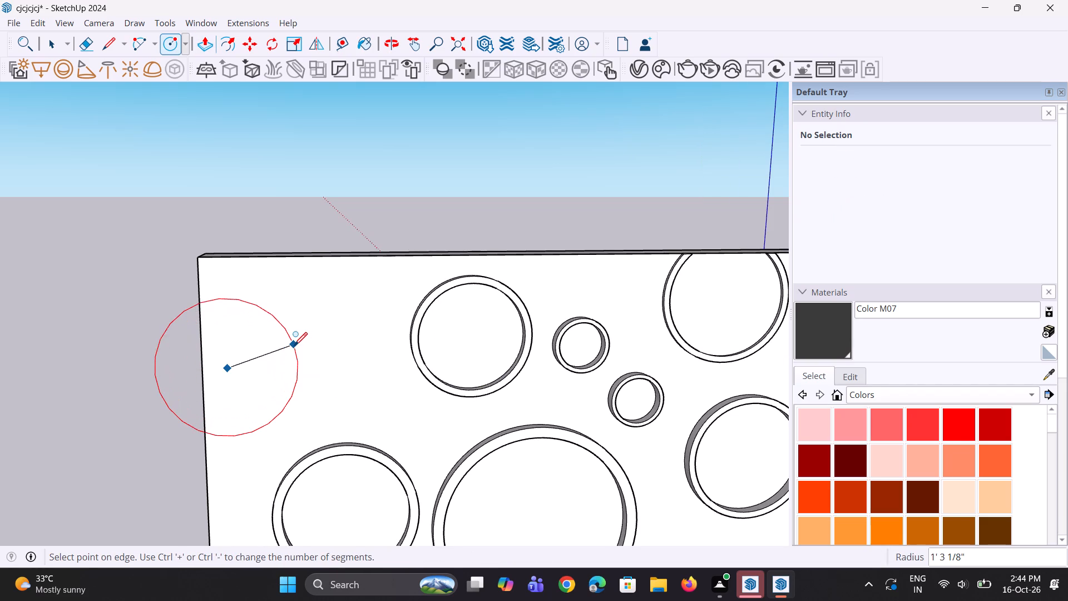
left_click(294, 344)
middle_click_drag(296, 425, 293, 398)
key("space")
key("space")
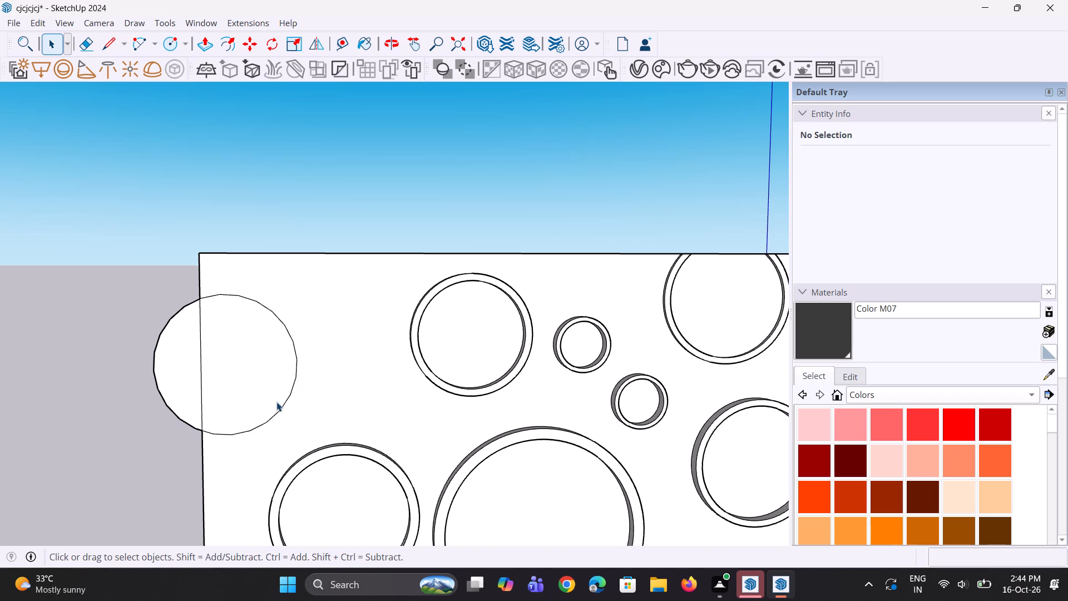
Set the segments of the circle's arc lying on the panel to 46.
left_click(283, 403)
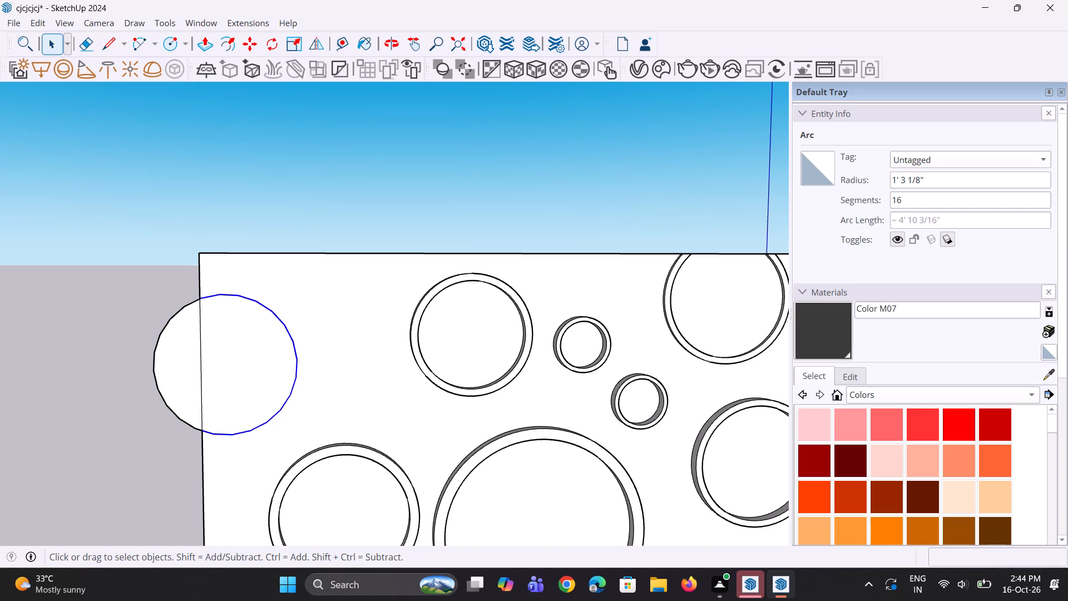
left_click(835, 203)
left_click(897, 204)
key("BackSpace")
key("4")
key("Return")
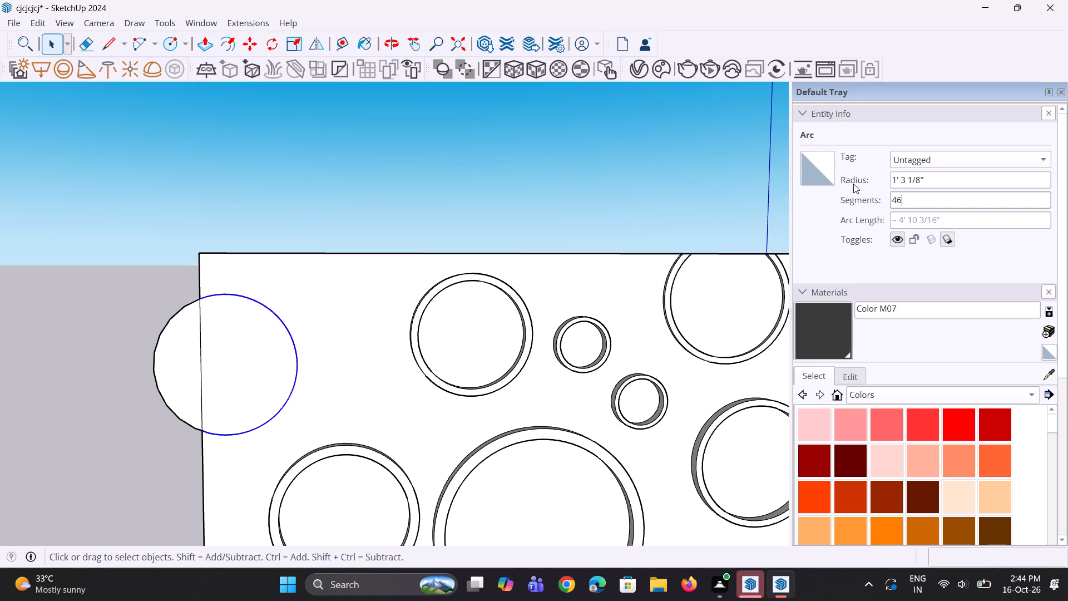
Erase the part of the circle that extends beyond the panel's left edge.
key("e")
key("e")
key("space")
key("space")
left_click(268, 227)
scroll(253, 302, "up", 1)
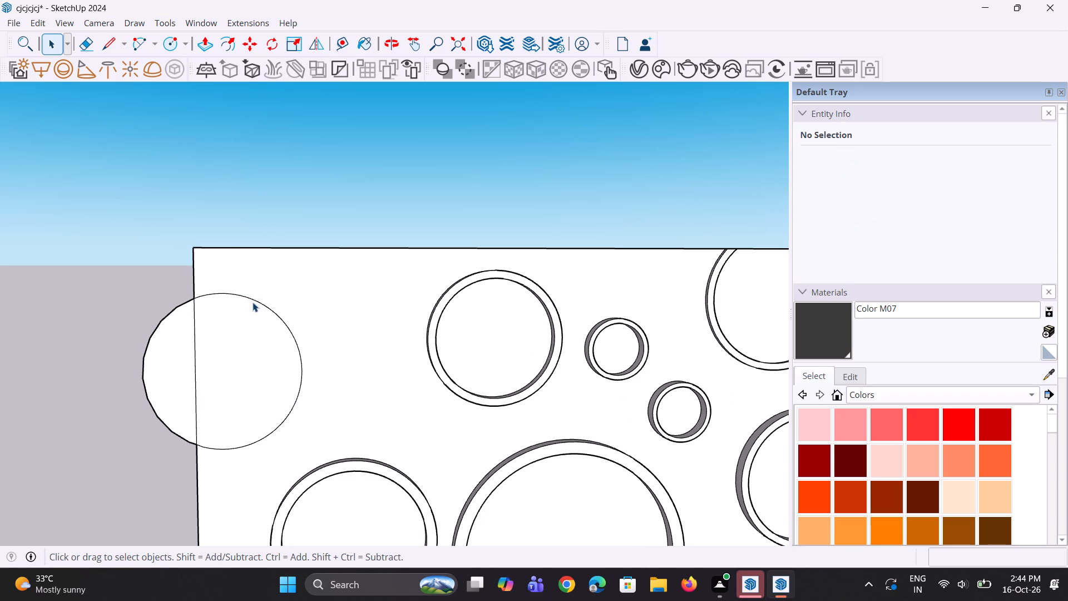
key("e")
left_click(176, 311)
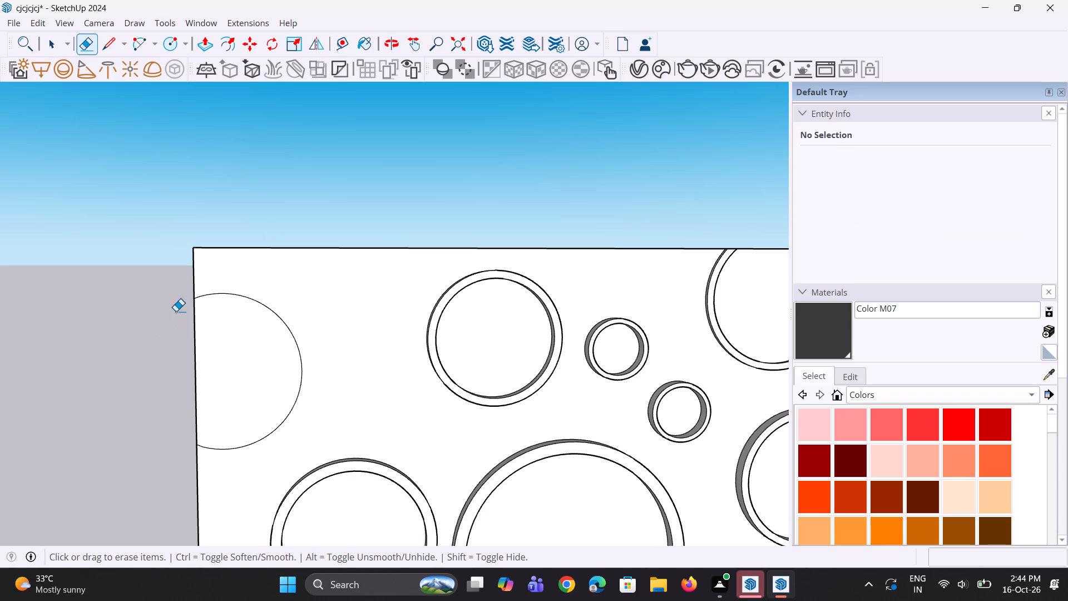
Offset the outline of the cut-off circle face outward to form a narrow ring band at the panel's left edge.
scroll(200, 410, "down", 4)
middle_click_drag(256, 402, 303, 462)
key("space")
key("space")
left_click(246, 419)
scroll(247, 420, "up", 2)
type("fc")
key("f")
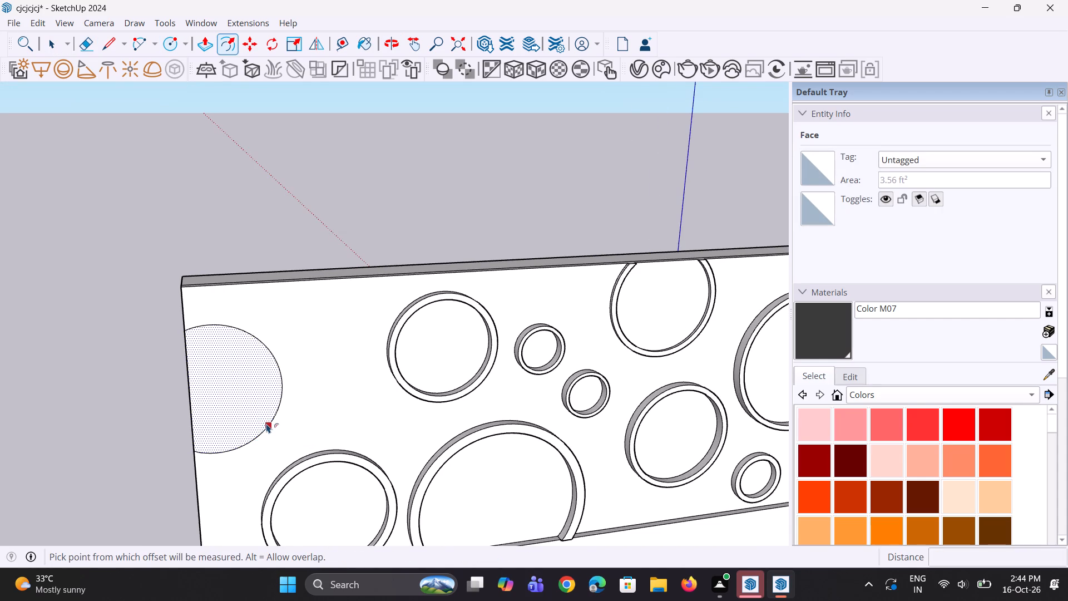
left_click(266, 423)
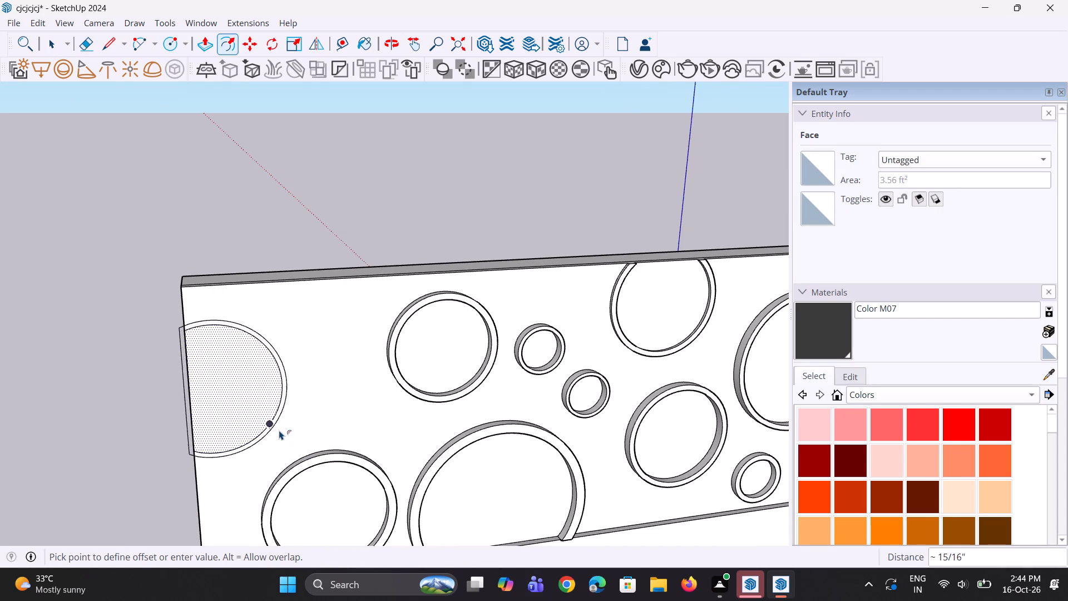
left_click(281, 434)
middle_click_drag(280, 434, 272, 408)
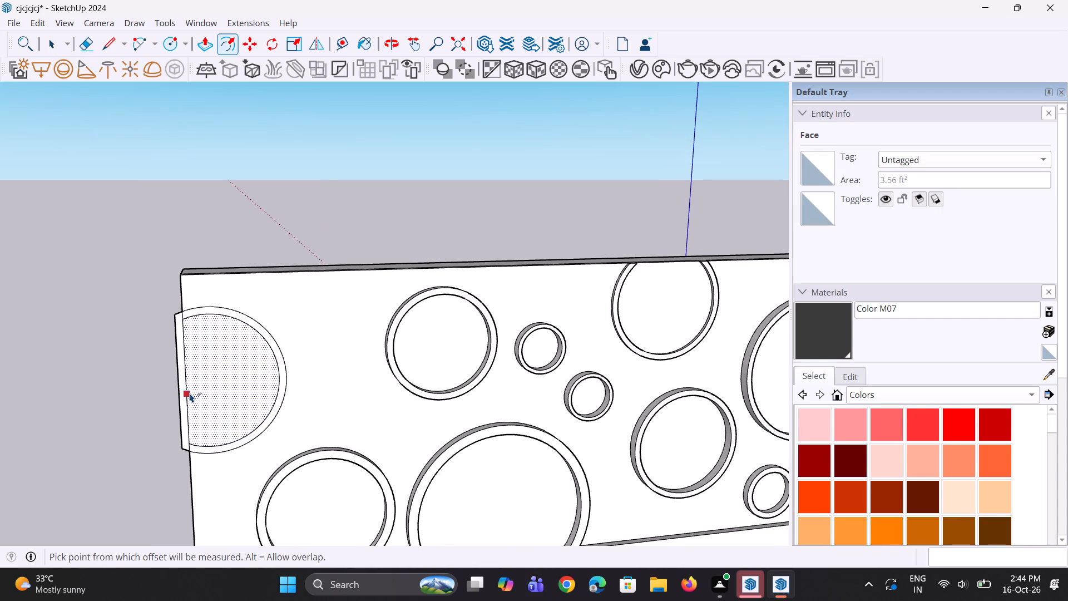
Erase the parts of the new ring band's outline that overhang the panel's left edge.
key("b")
scroll(156, 397, "up", 6)
key("e")
scroll(226, 395, "up", 1)
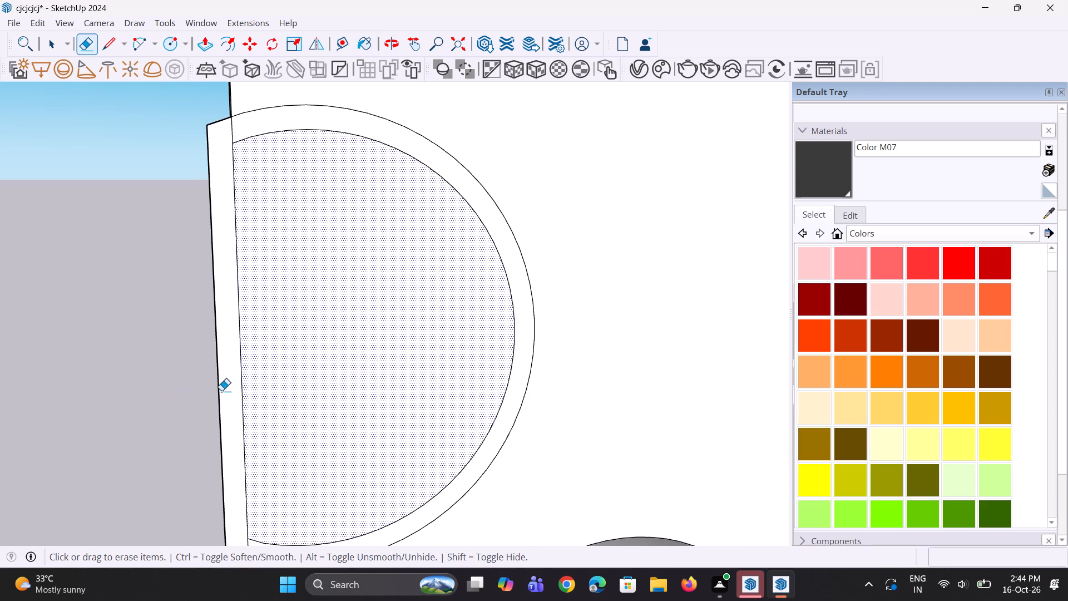
left_click(219, 391)
scroll(219, 391, "down", 4)
scroll(229, 244, "up", 7)
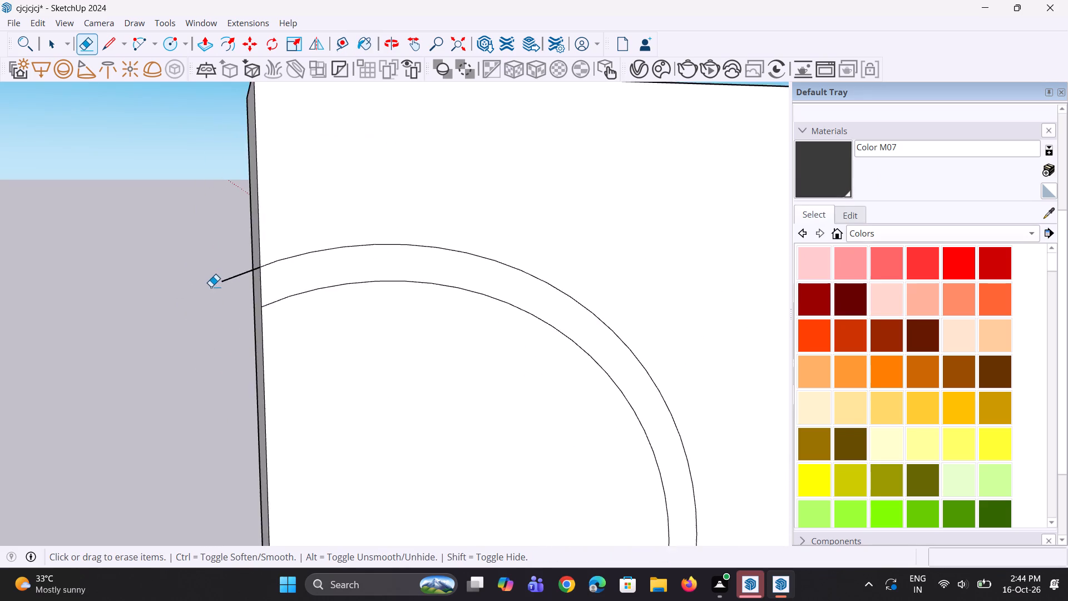
scroll(211, 287, "up", 2)
scroll(235, 277, "down", 2)
left_click(265, 265)
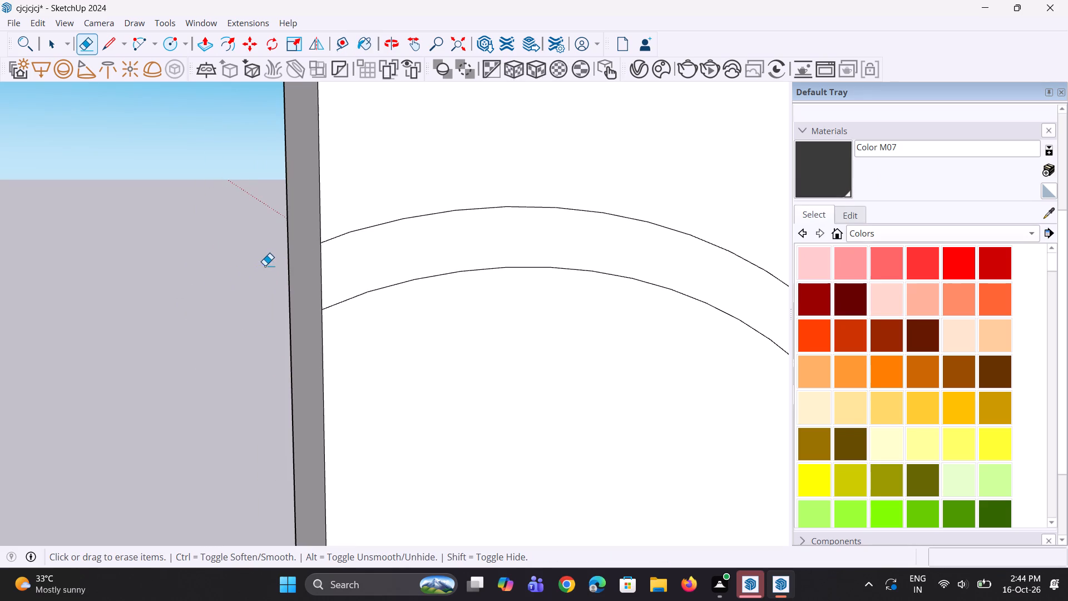
scroll(248, 253, "down", 7)
scroll(289, 469, "up", 4)
scroll(222, 403, "up", 4)
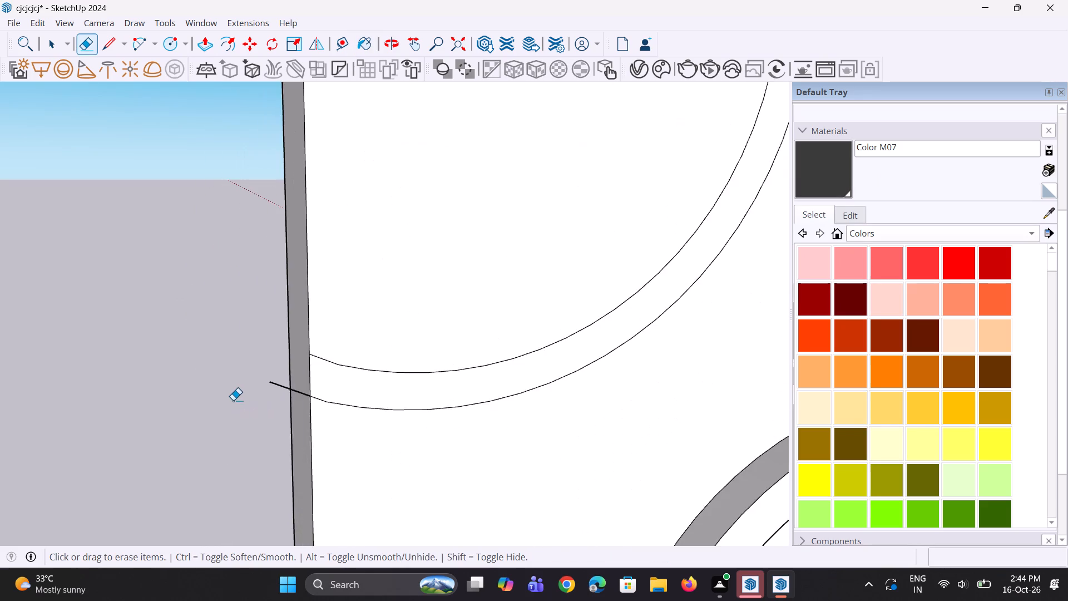
scroll(233, 400, "up", 1)
left_click(314, 378)
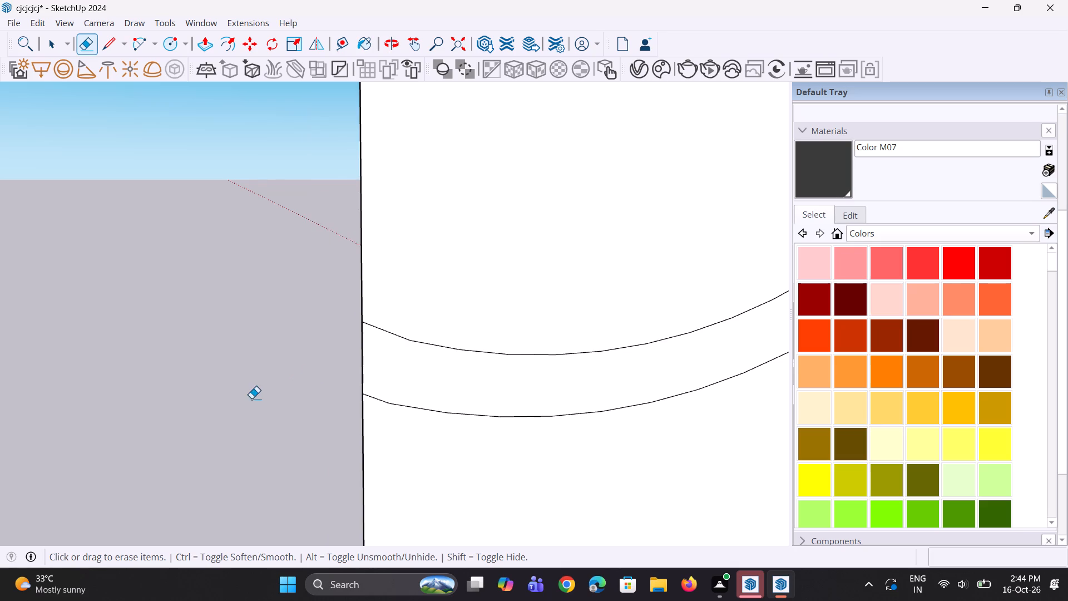
Push/Pull the cut-off ring band at the panel's left edge outward by the same distance as the previous ring.
scroll(251, 398, "down", 5)
middle_click_drag(356, 433, 324, 452)
scroll(319, 425, "up", 1)
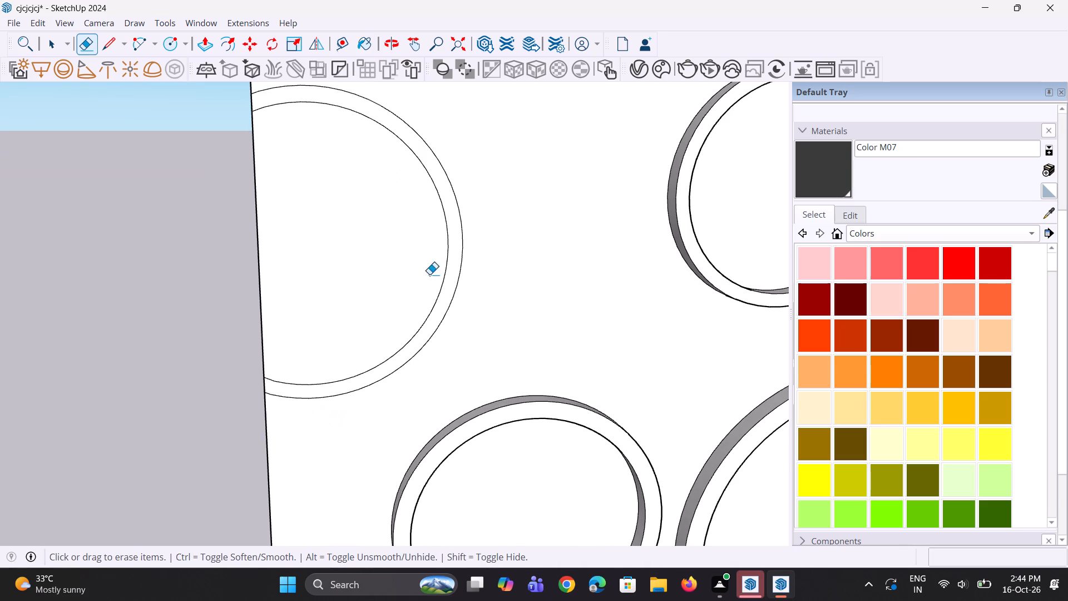
key("p")
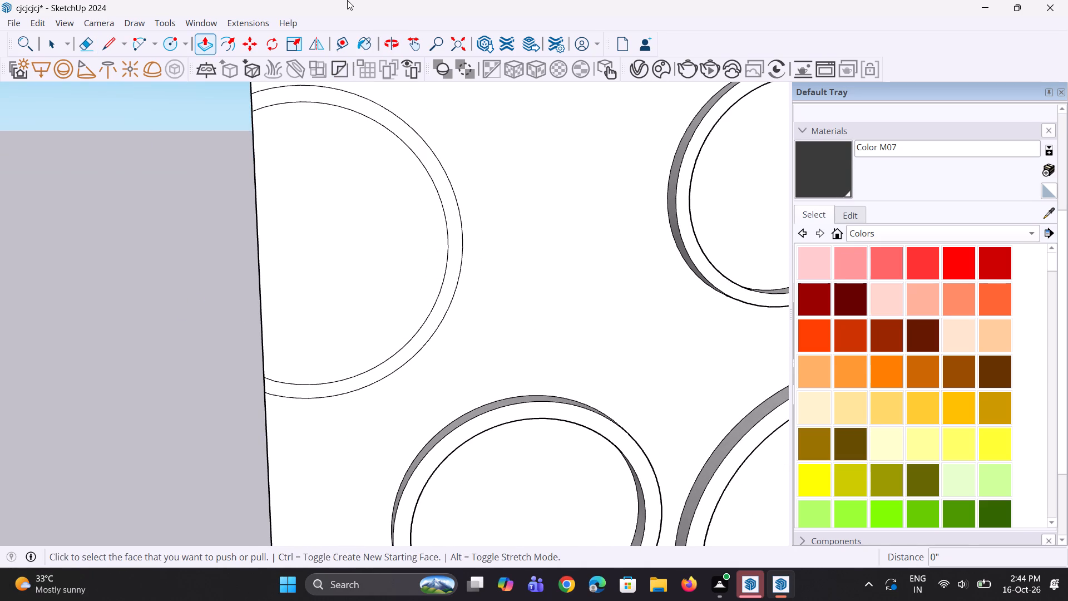
double_click(441, 173)
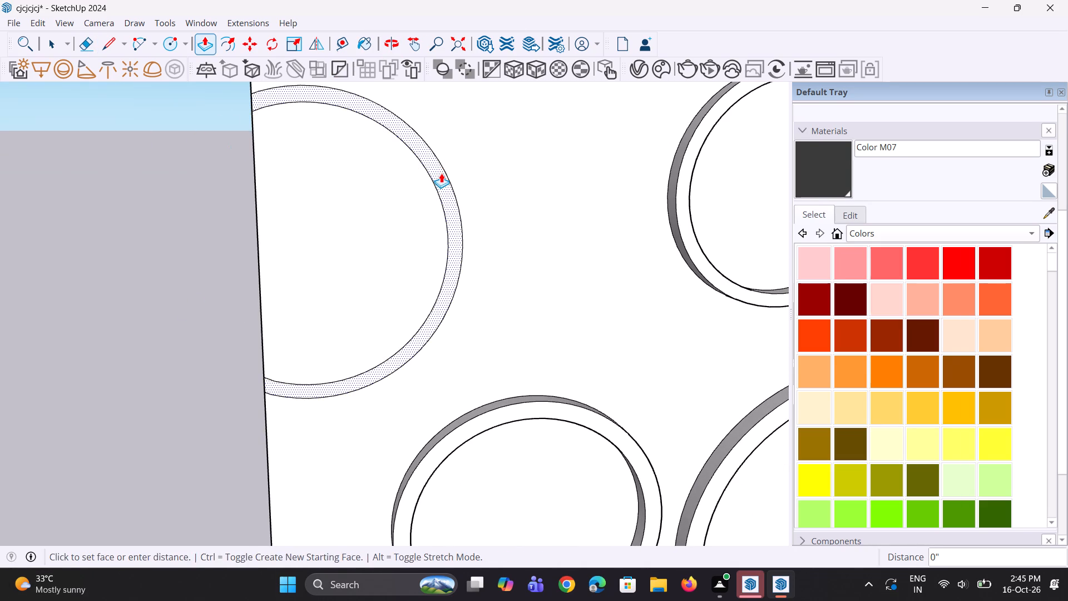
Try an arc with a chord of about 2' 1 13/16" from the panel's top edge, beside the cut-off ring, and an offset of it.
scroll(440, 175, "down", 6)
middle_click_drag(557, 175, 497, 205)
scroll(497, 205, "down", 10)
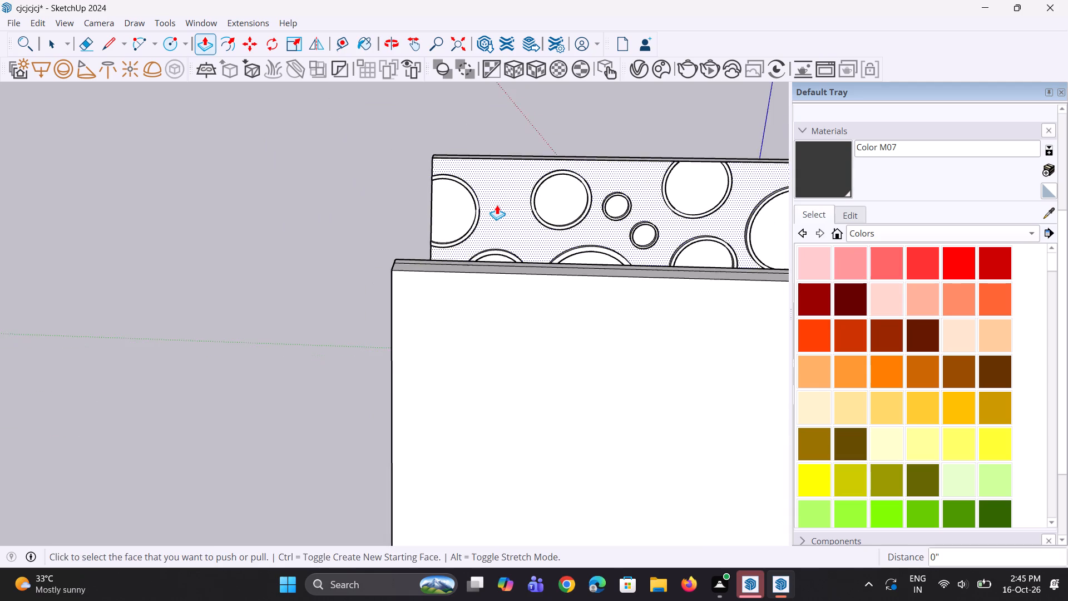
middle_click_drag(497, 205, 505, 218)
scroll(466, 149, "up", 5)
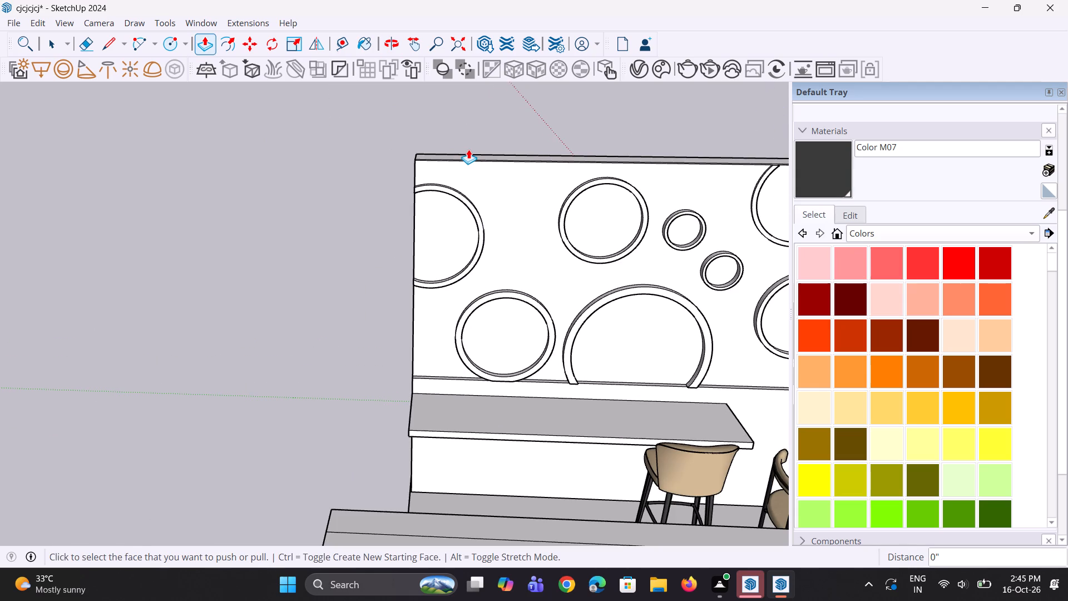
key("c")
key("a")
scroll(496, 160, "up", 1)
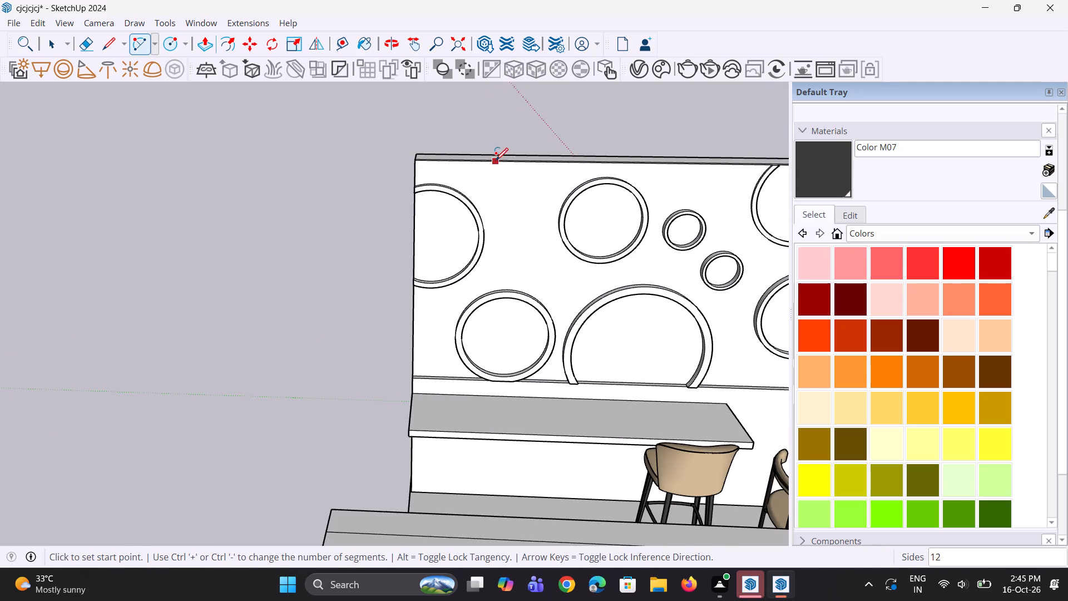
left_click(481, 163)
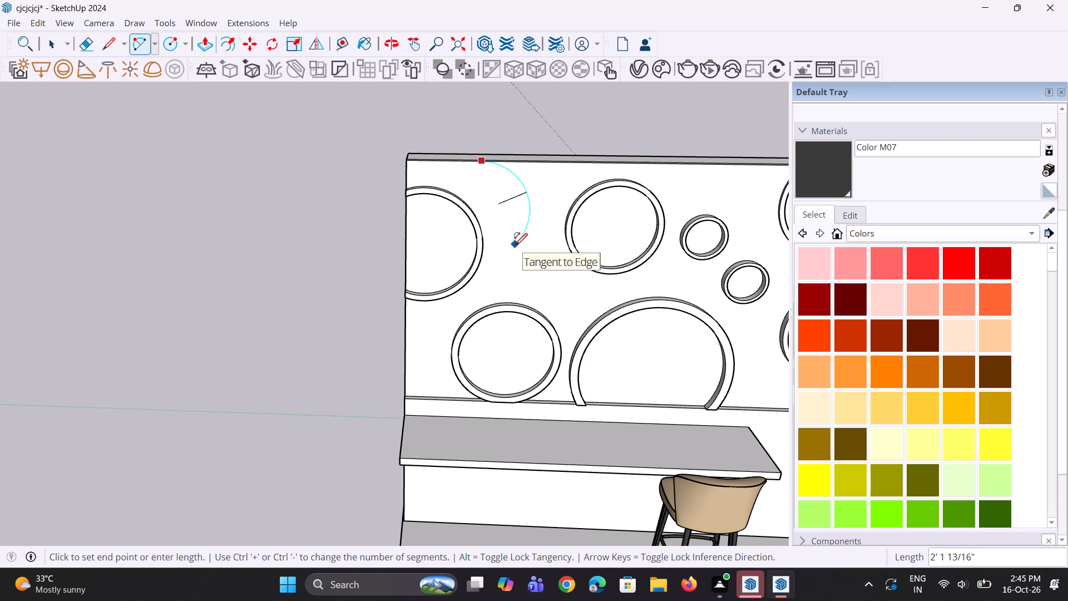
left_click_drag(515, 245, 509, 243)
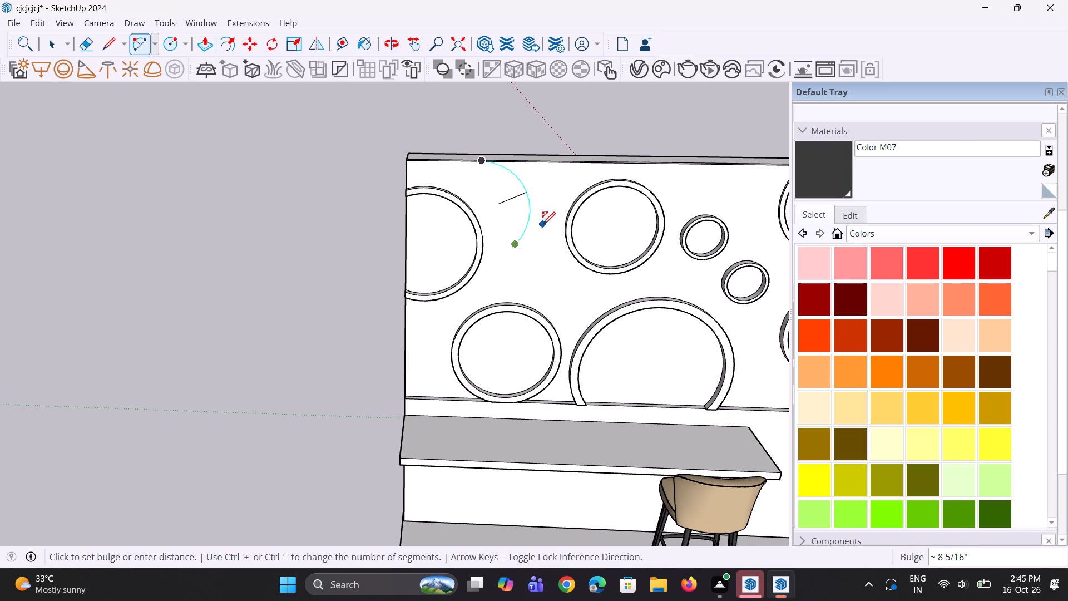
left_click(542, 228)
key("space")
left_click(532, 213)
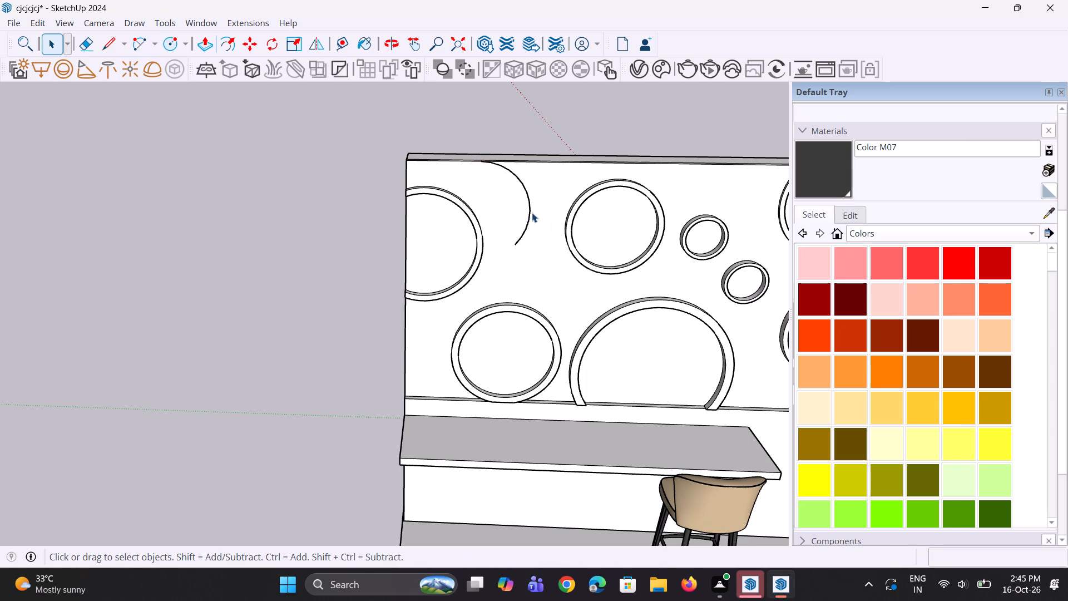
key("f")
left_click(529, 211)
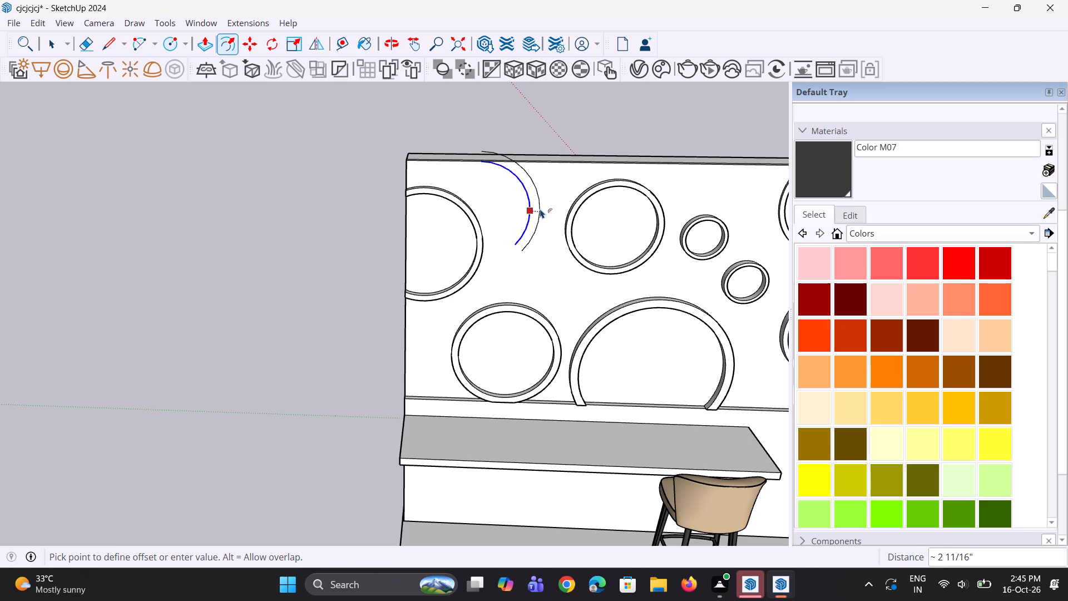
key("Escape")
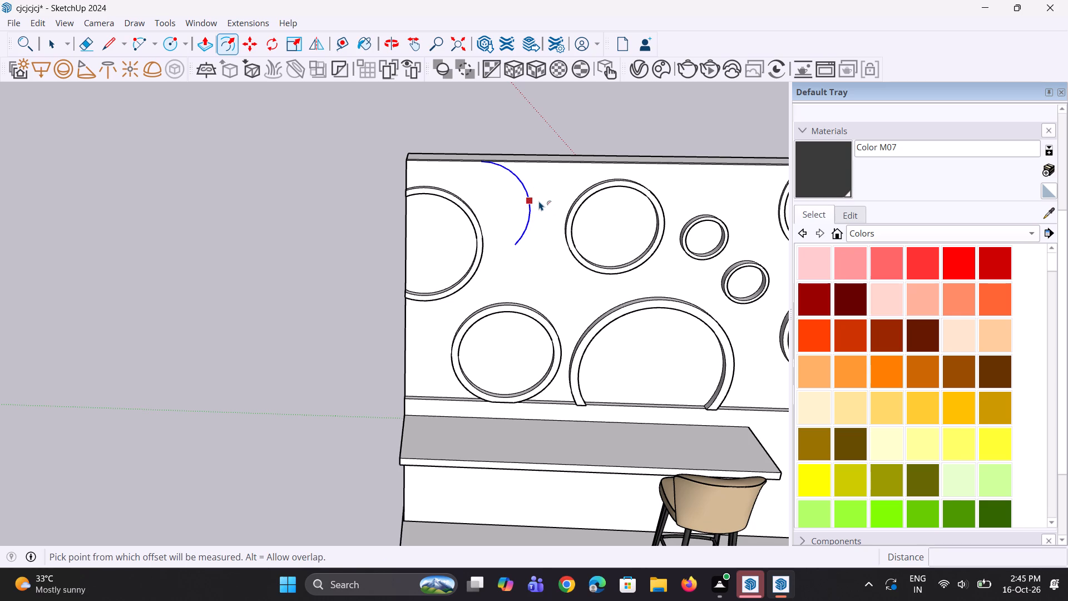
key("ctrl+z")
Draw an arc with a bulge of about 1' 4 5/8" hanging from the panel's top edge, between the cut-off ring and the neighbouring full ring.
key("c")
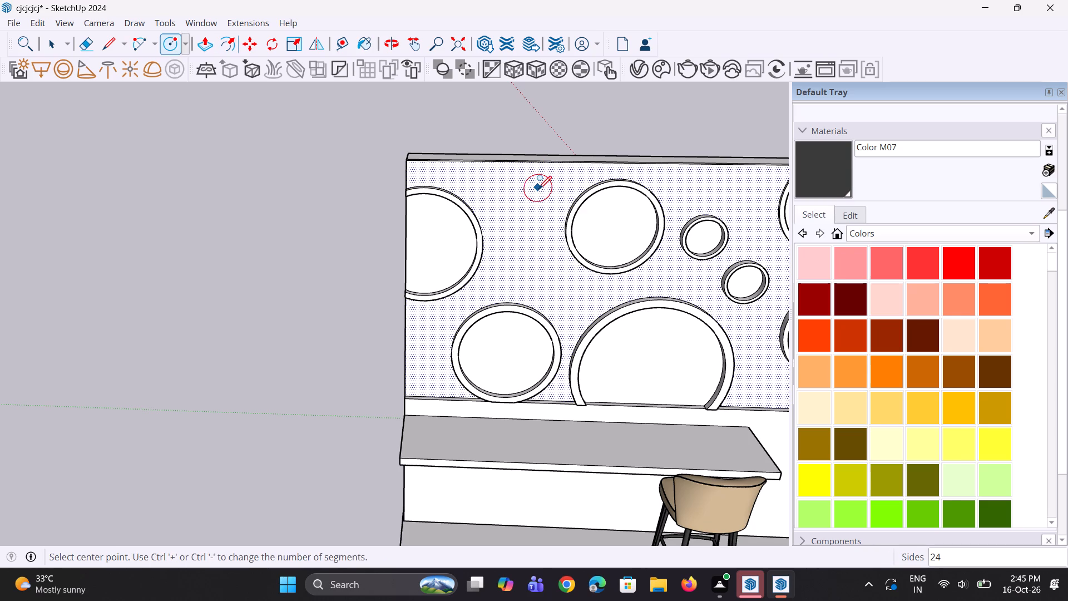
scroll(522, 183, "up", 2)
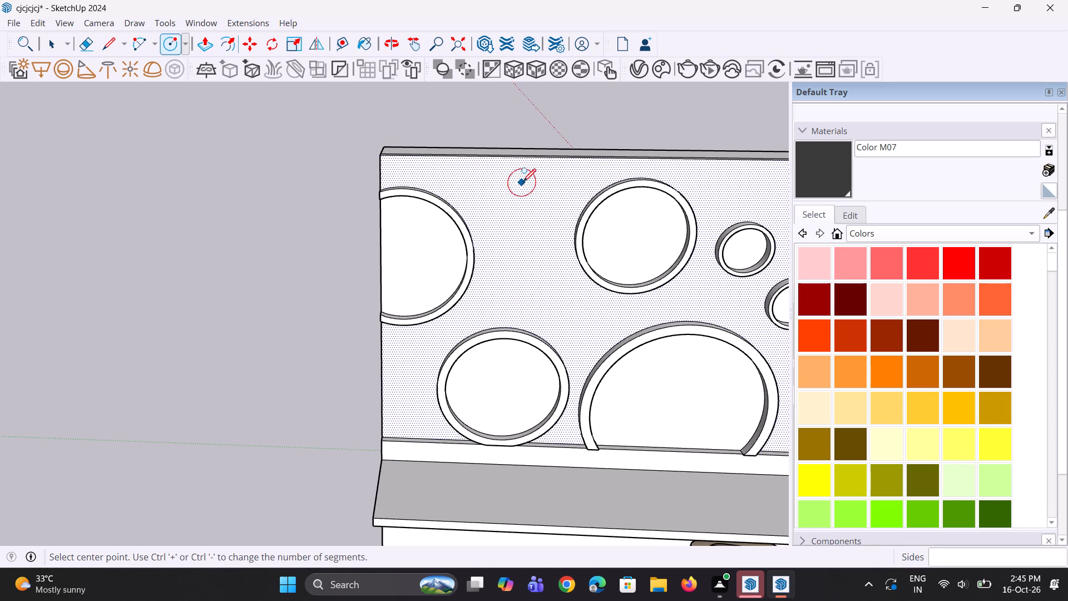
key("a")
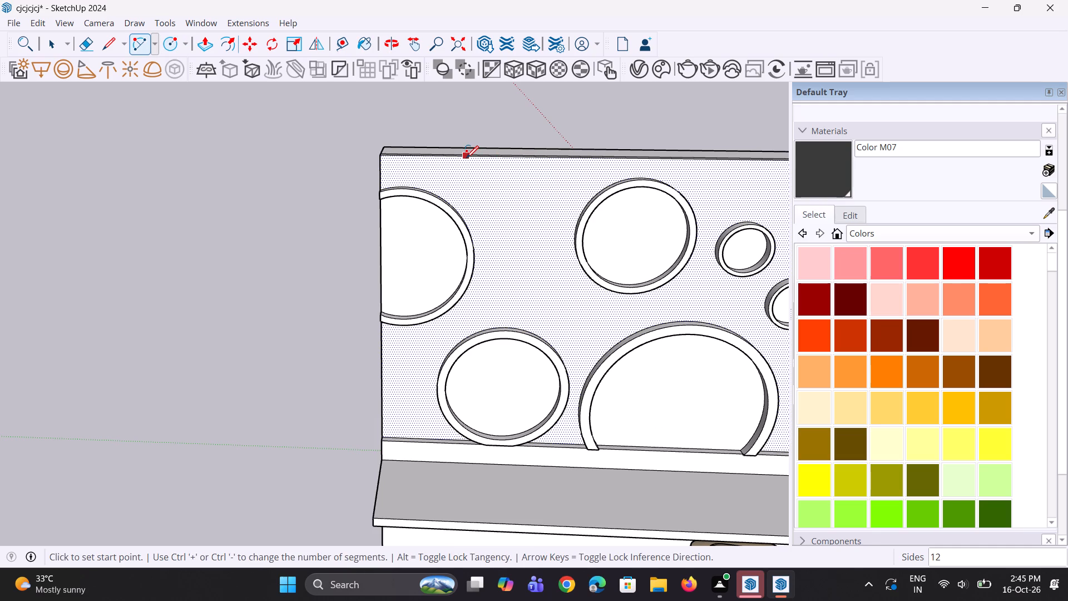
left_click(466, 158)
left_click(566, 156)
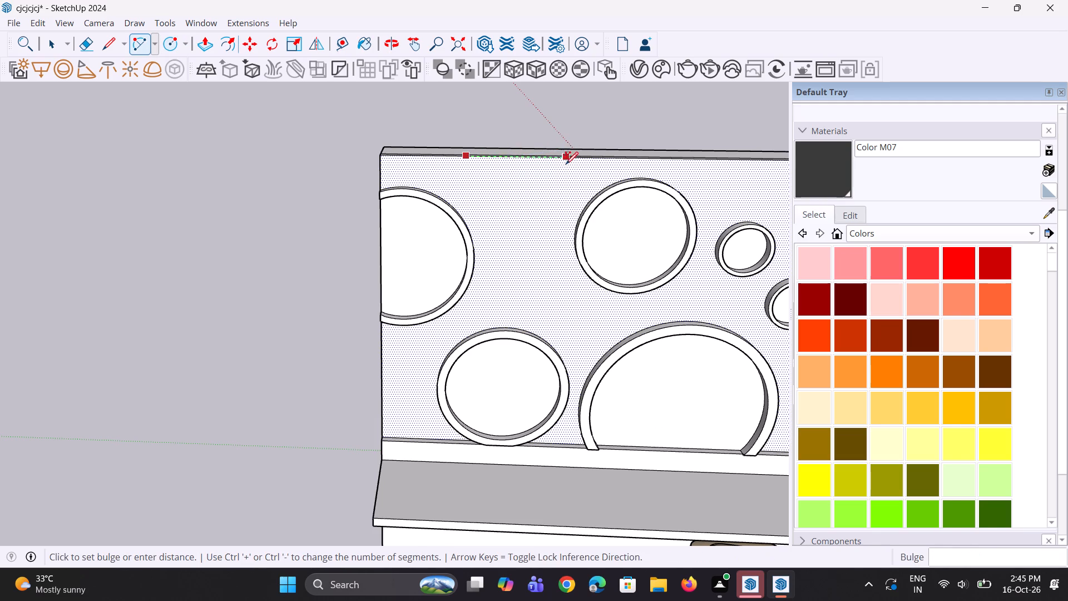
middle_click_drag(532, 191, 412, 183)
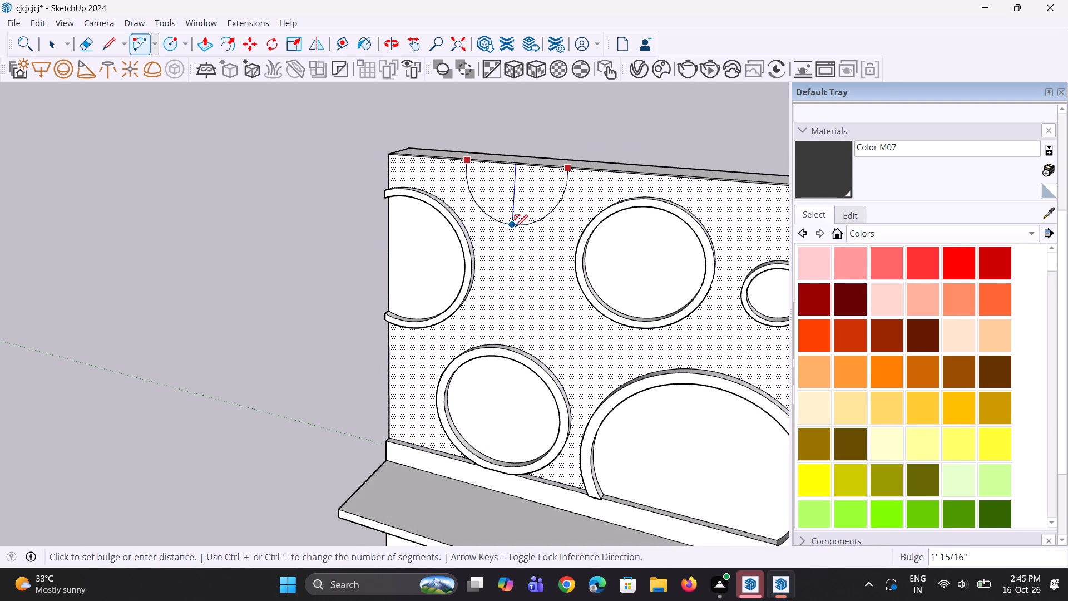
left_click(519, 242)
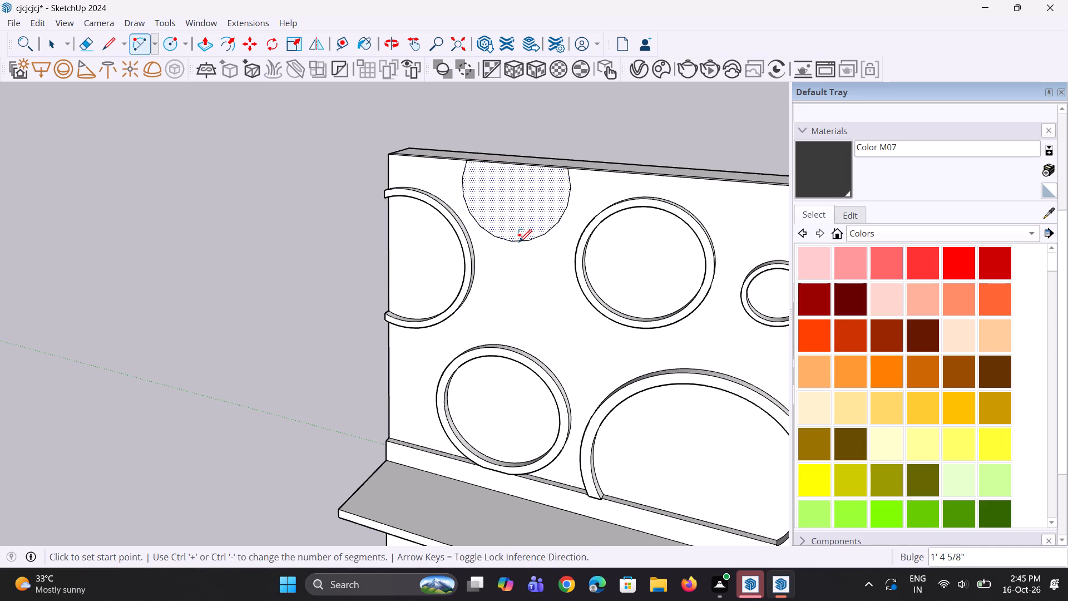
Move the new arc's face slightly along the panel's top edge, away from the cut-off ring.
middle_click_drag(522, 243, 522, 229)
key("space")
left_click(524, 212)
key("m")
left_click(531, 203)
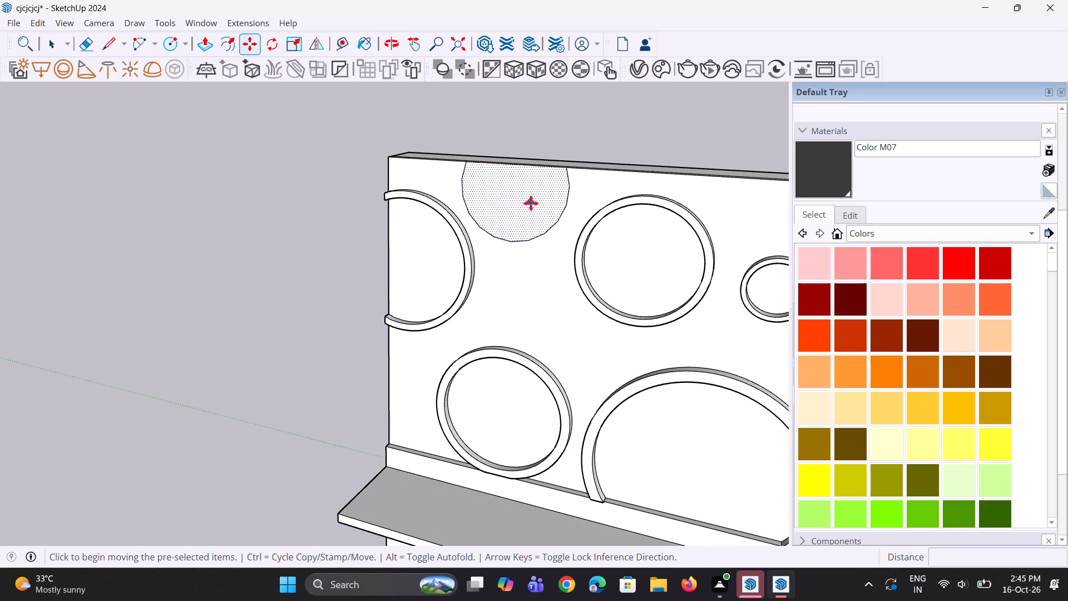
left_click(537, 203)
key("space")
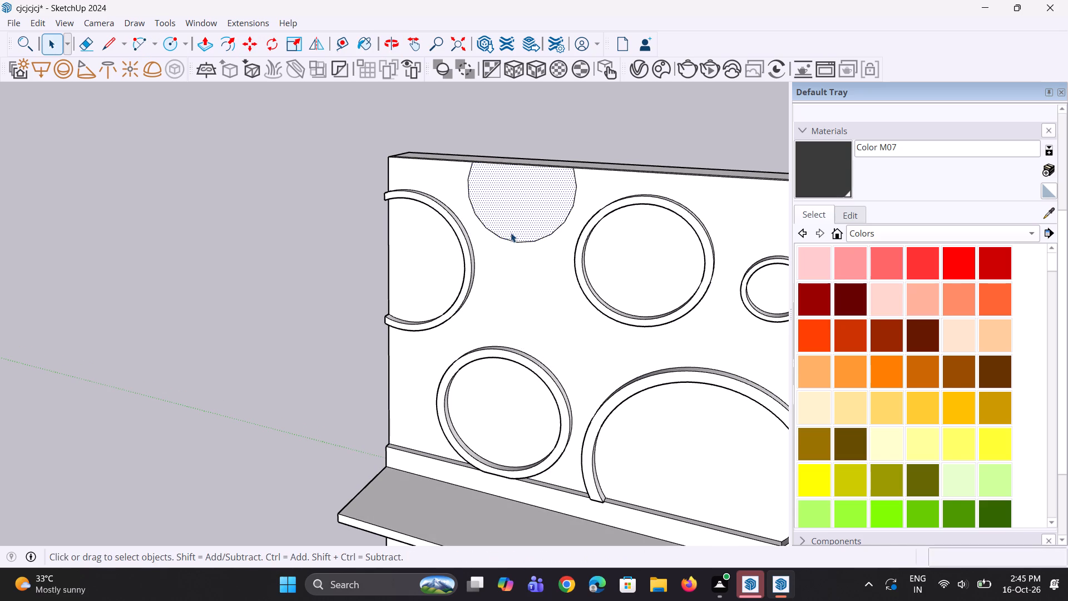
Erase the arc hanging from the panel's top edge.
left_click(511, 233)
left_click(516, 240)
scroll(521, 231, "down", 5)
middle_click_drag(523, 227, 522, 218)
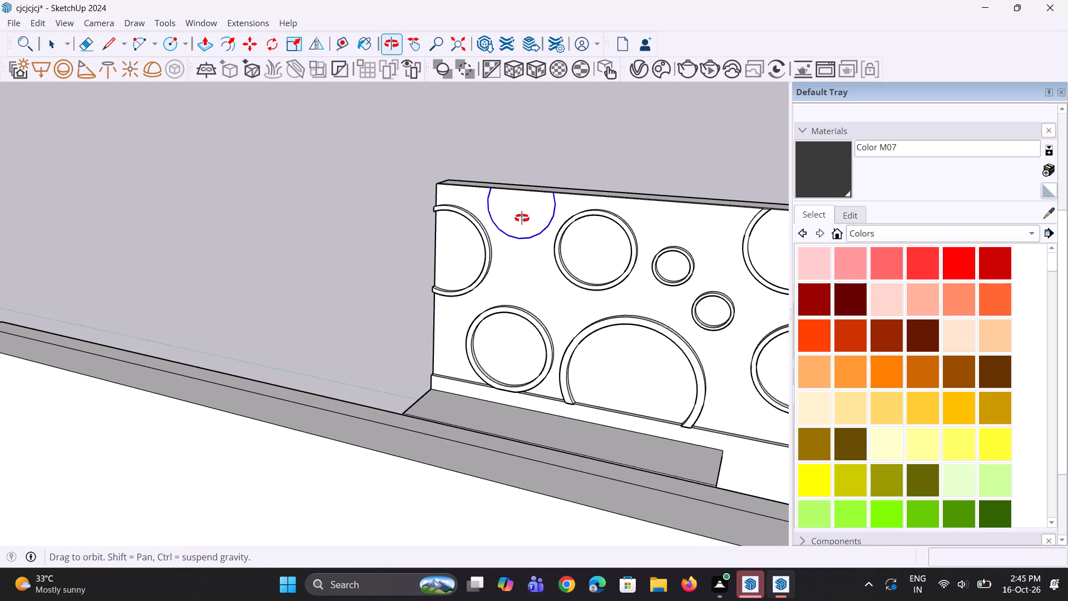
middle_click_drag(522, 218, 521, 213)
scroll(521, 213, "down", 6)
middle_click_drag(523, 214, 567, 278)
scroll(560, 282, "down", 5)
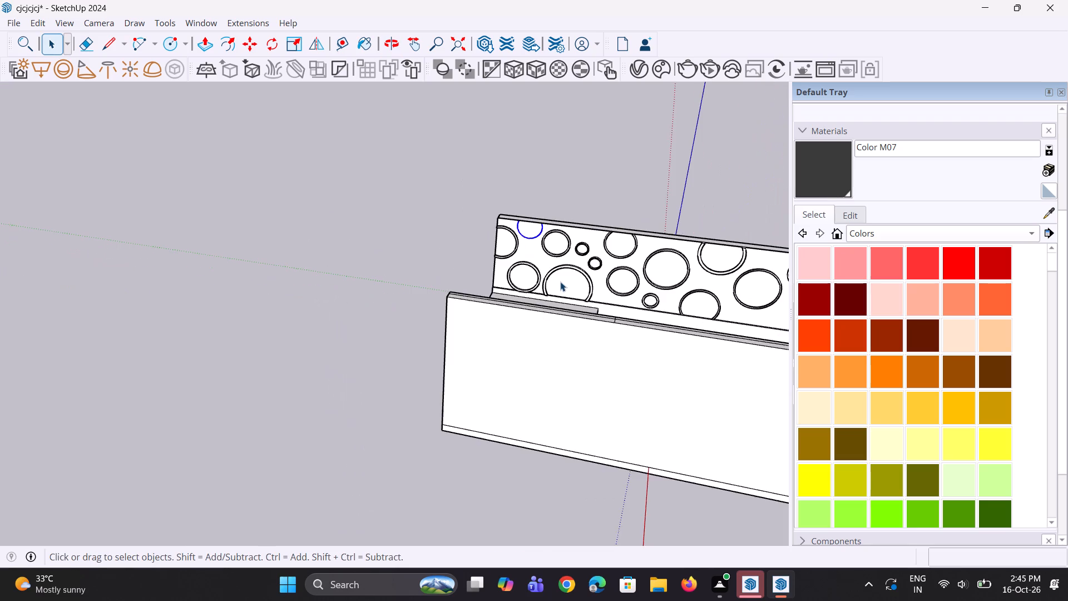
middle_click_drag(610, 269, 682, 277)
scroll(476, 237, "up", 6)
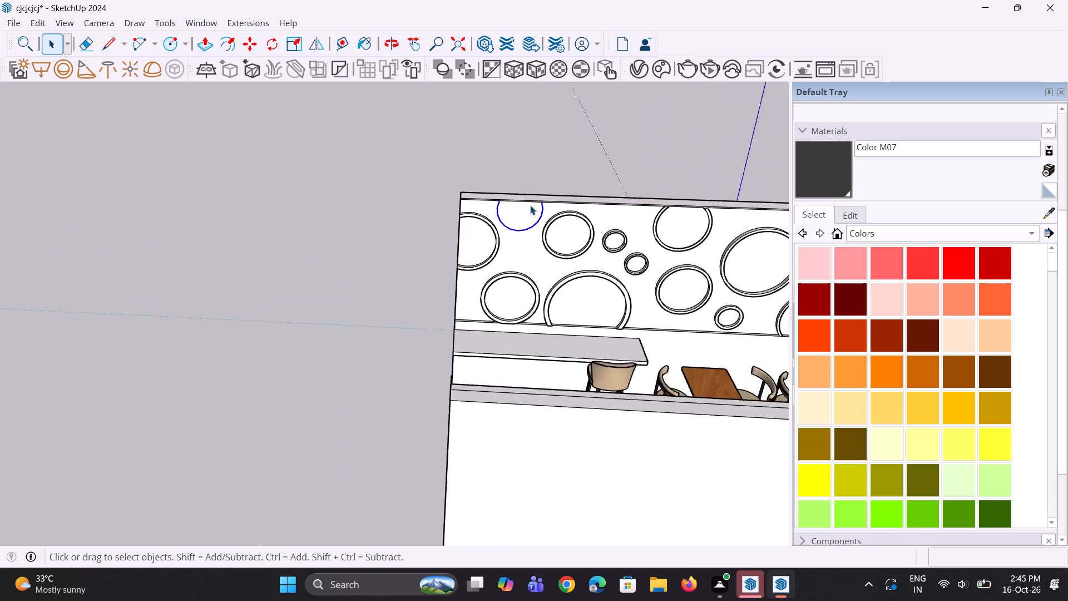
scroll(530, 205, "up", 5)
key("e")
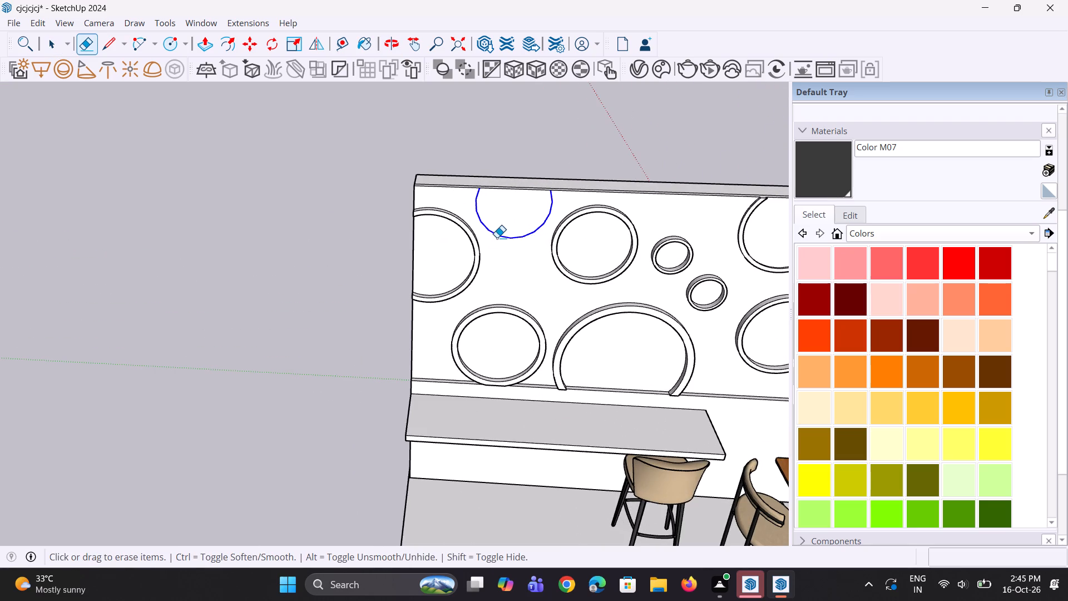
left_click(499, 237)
Draw a small circle on the panel between the cut-off left ring and the neighbouring full ring.
scroll(486, 244, "down", 3)
middle_click_drag(486, 244, 483, 221)
scroll(483, 221, "down", 1)
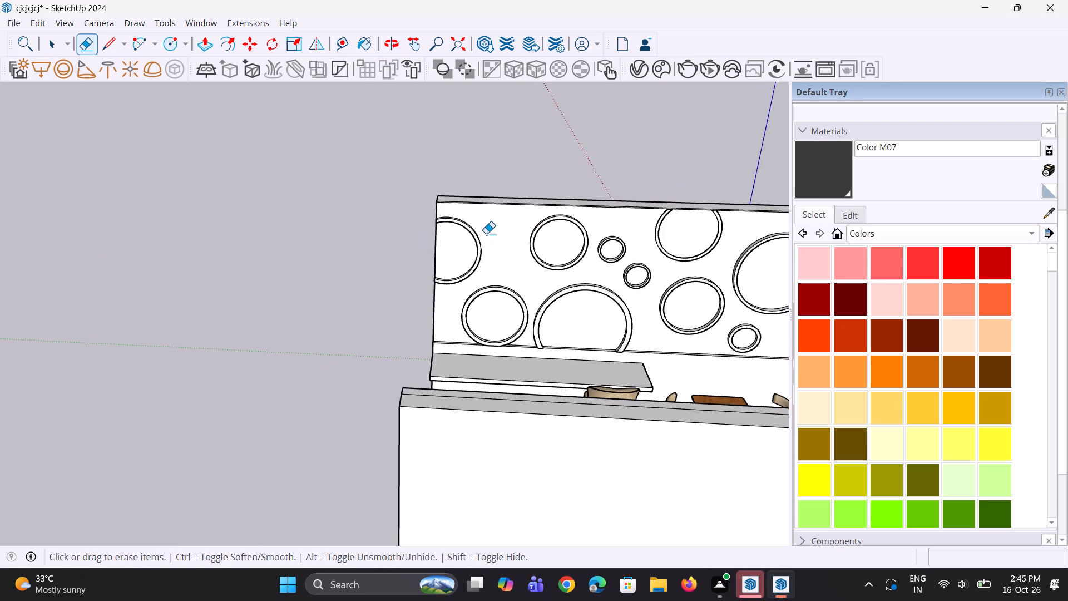
scroll(487, 235, "up", 6)
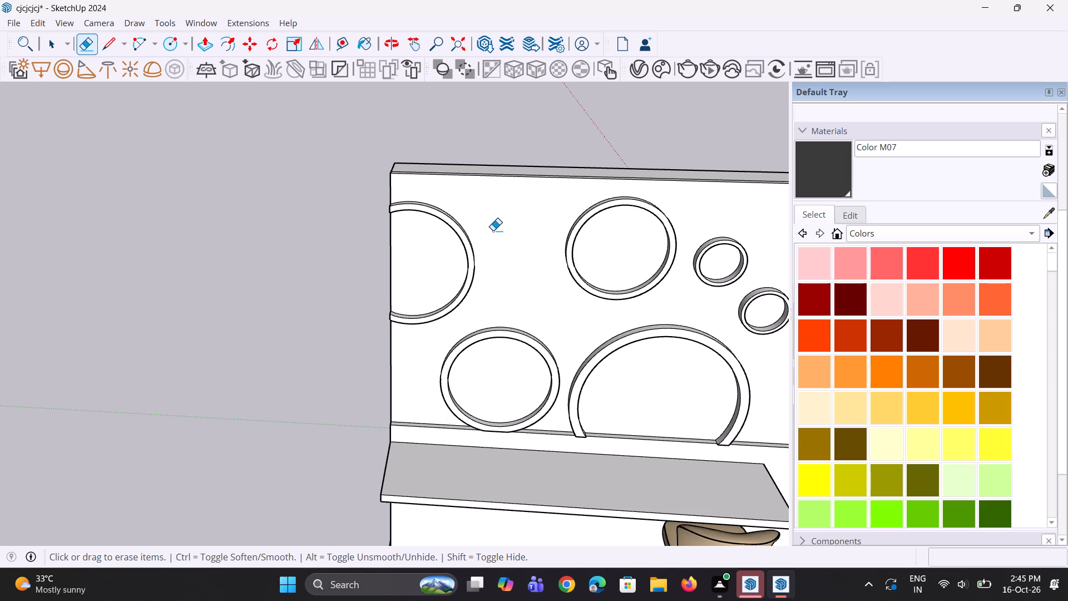
scroll(493, 230, "down", 4)
scroll(511, 262, "up", 1)
middle_click_drag(512, 254, 515, 233)
scroll(496, 221, "up", 1)
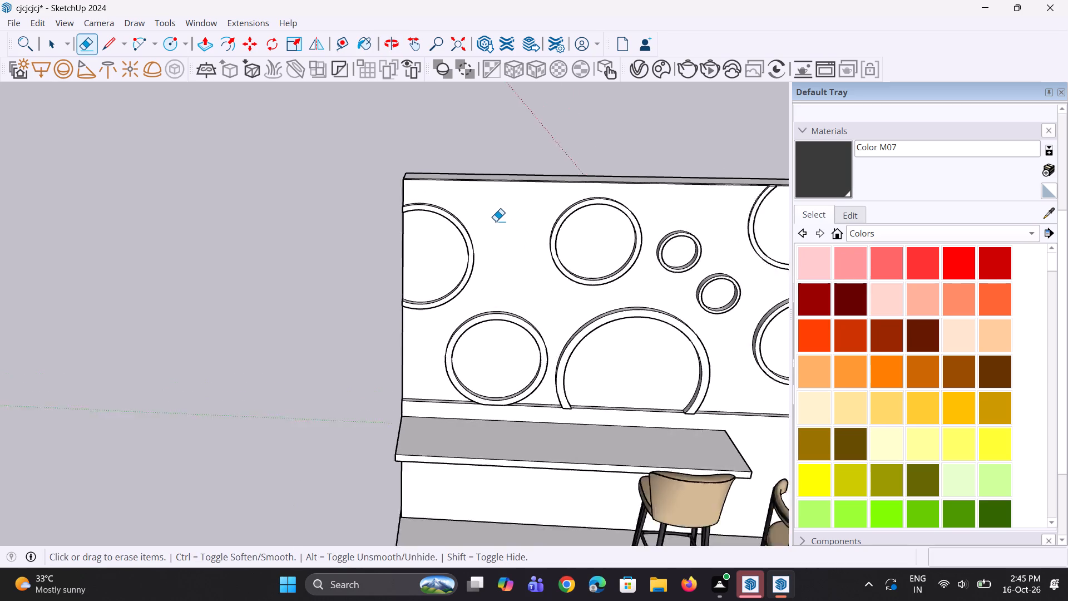
scroll(496, 221, "up", 3)
key("c")
left_click(515, 260)
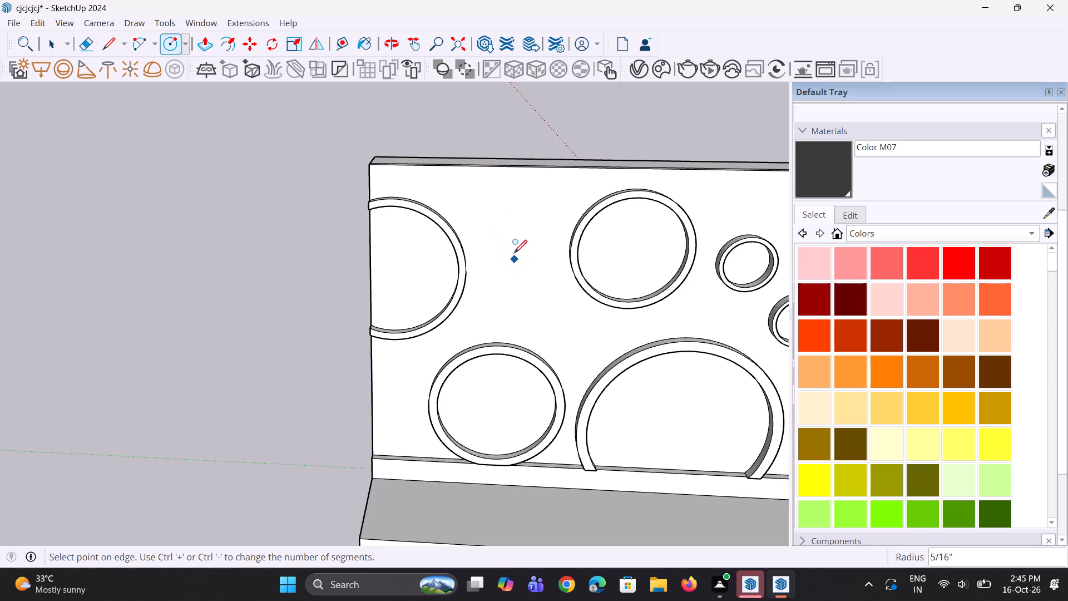
left_click(513, 224)
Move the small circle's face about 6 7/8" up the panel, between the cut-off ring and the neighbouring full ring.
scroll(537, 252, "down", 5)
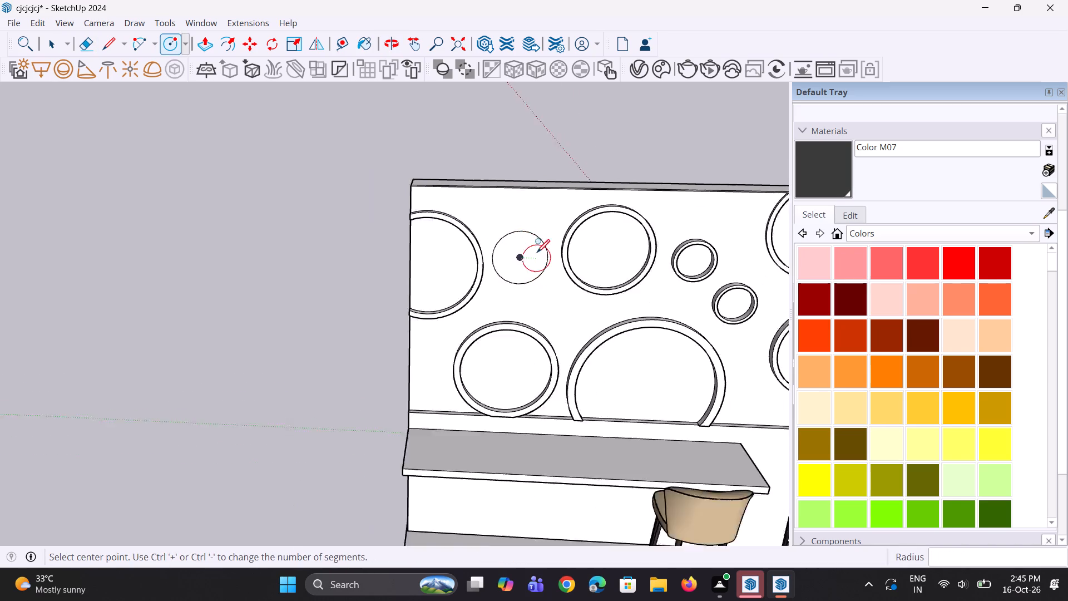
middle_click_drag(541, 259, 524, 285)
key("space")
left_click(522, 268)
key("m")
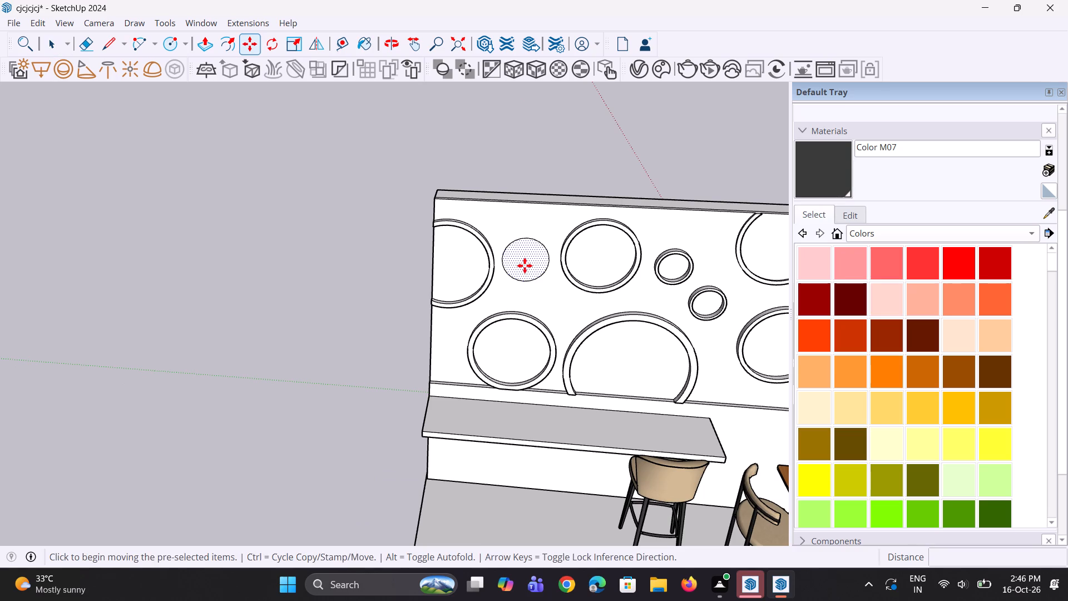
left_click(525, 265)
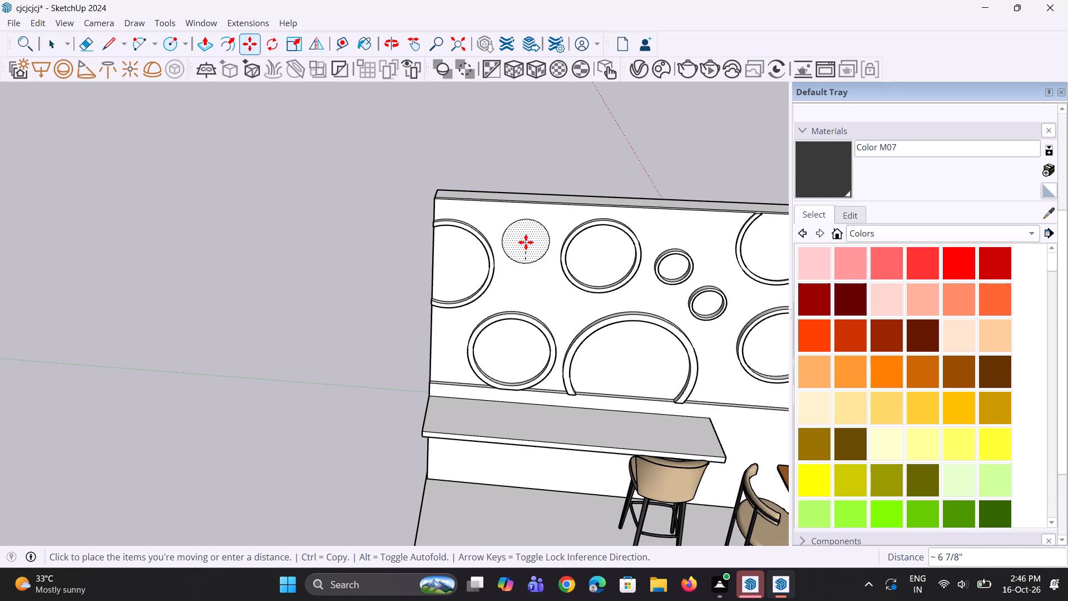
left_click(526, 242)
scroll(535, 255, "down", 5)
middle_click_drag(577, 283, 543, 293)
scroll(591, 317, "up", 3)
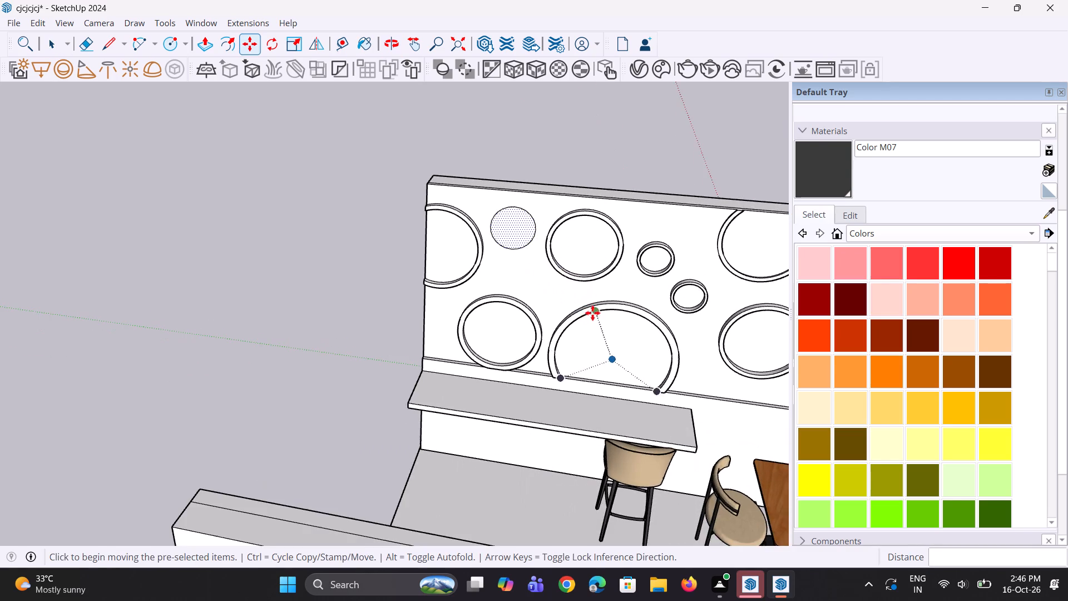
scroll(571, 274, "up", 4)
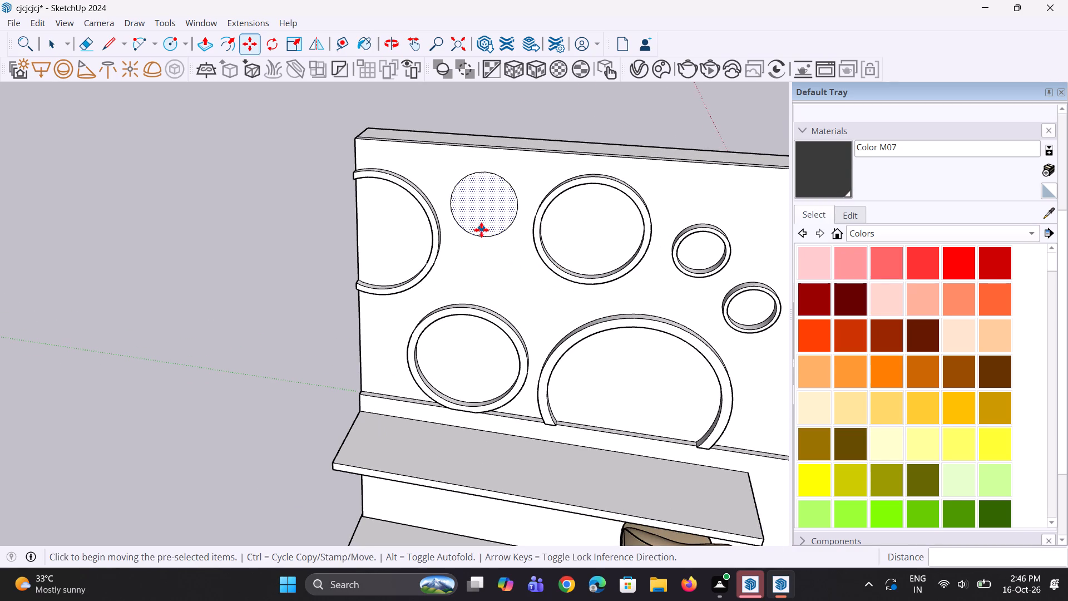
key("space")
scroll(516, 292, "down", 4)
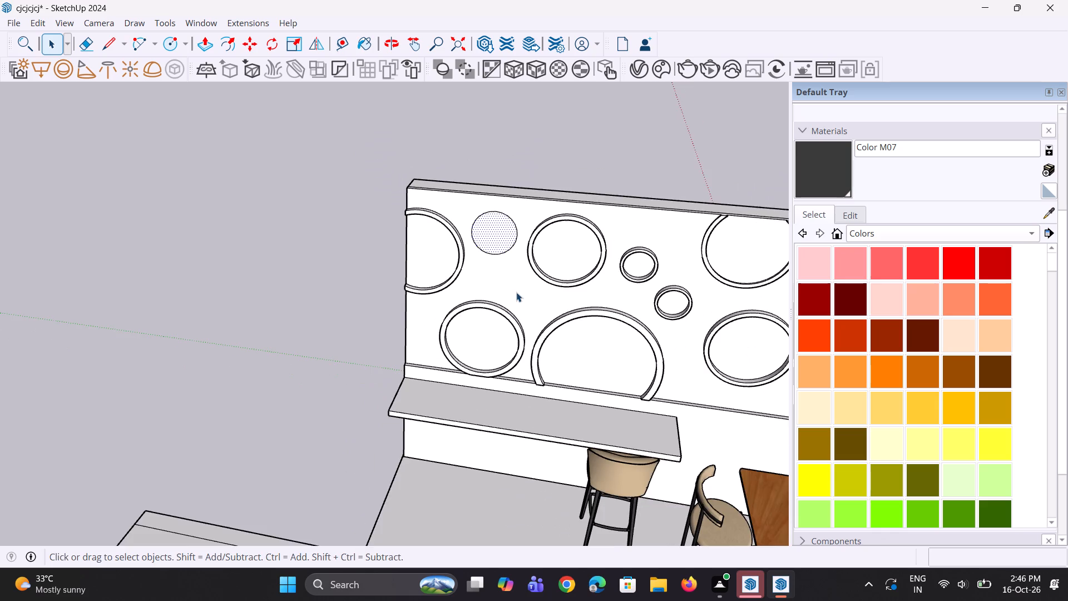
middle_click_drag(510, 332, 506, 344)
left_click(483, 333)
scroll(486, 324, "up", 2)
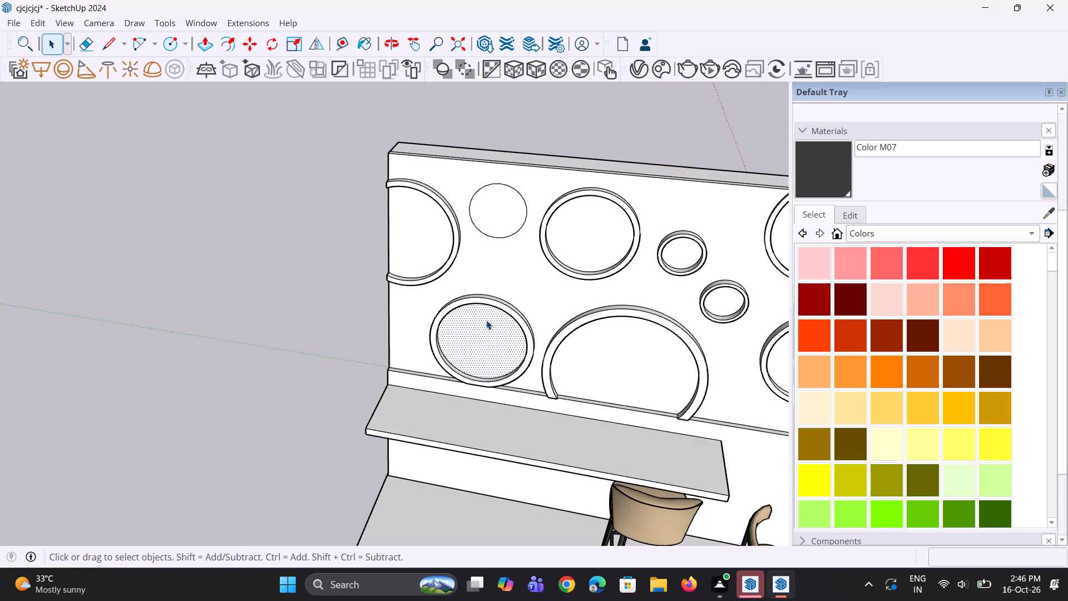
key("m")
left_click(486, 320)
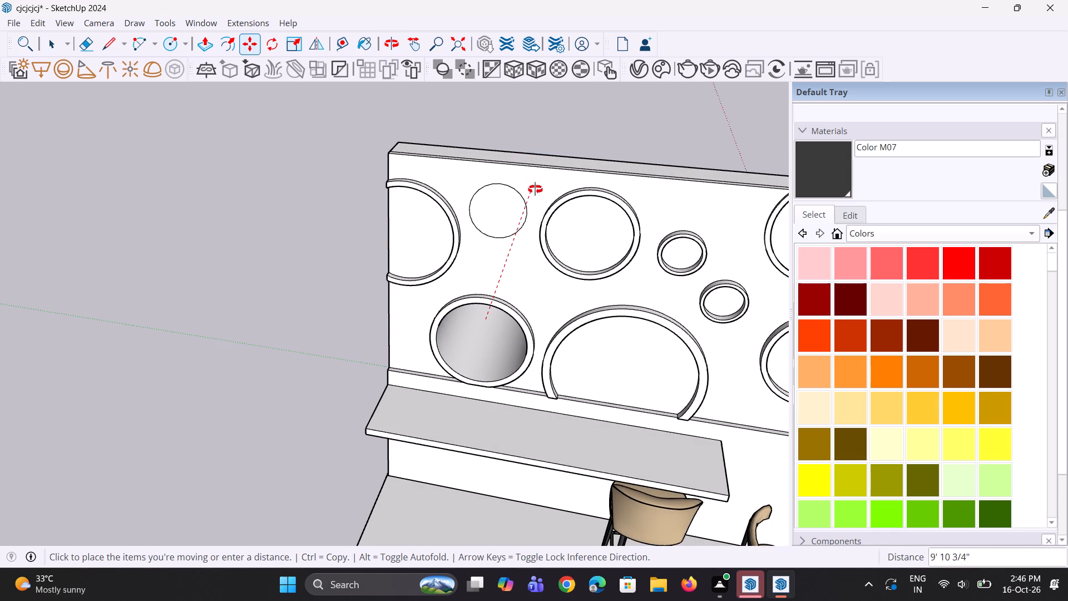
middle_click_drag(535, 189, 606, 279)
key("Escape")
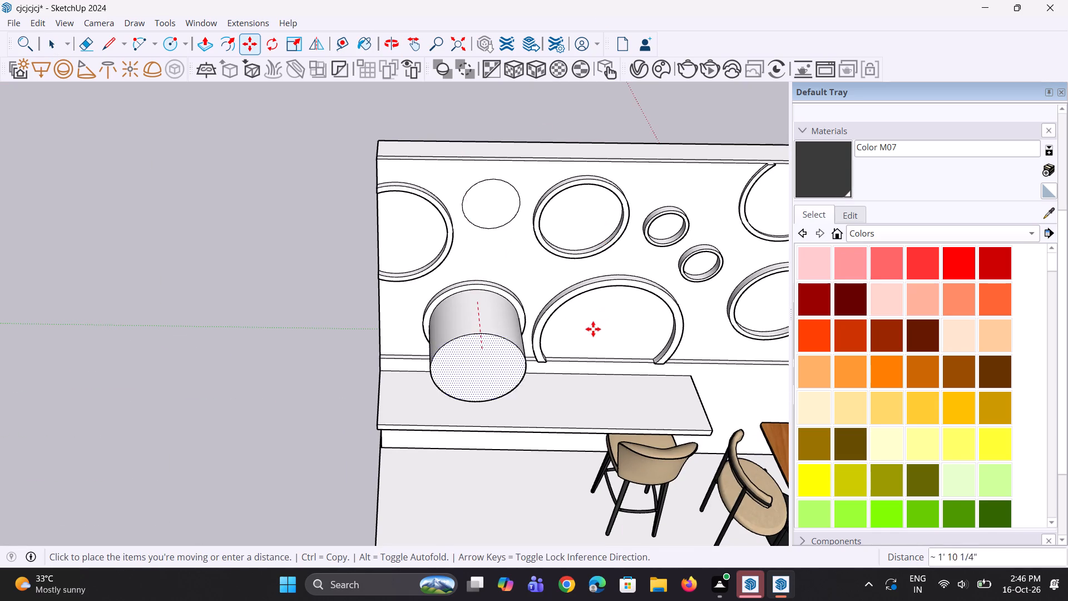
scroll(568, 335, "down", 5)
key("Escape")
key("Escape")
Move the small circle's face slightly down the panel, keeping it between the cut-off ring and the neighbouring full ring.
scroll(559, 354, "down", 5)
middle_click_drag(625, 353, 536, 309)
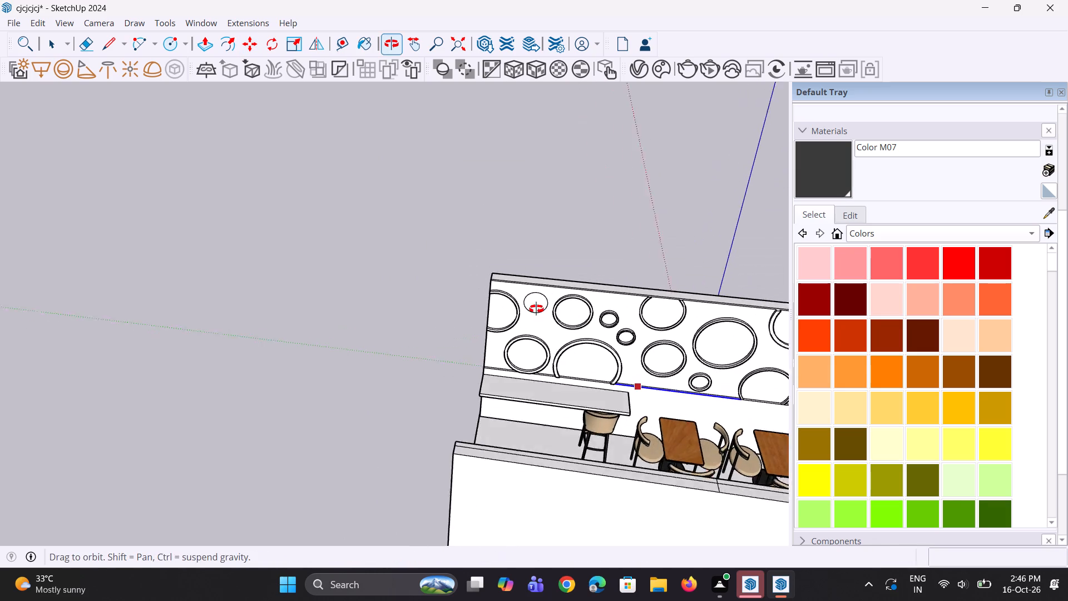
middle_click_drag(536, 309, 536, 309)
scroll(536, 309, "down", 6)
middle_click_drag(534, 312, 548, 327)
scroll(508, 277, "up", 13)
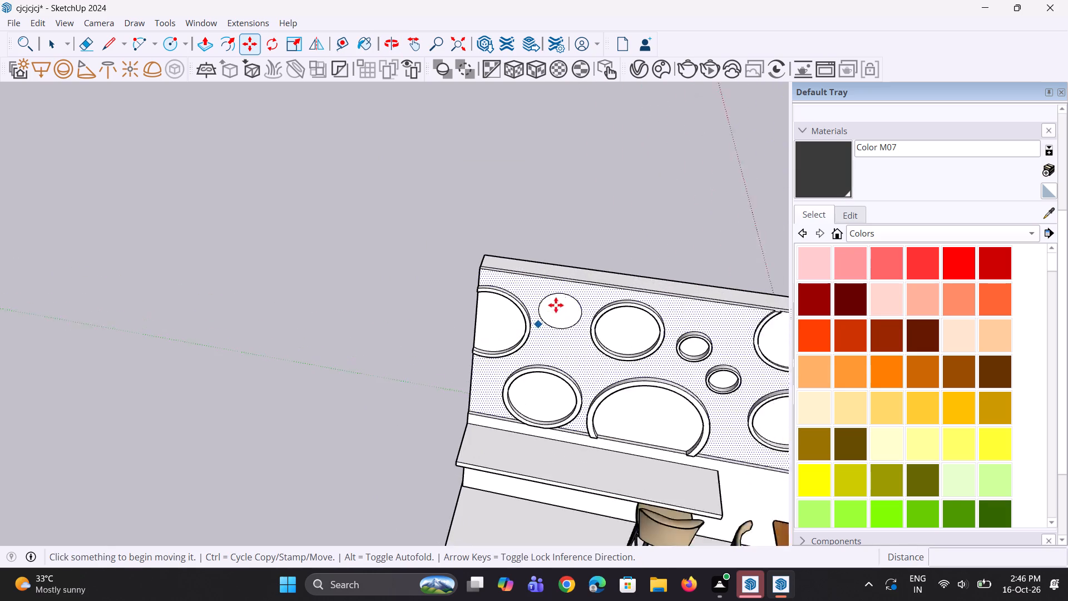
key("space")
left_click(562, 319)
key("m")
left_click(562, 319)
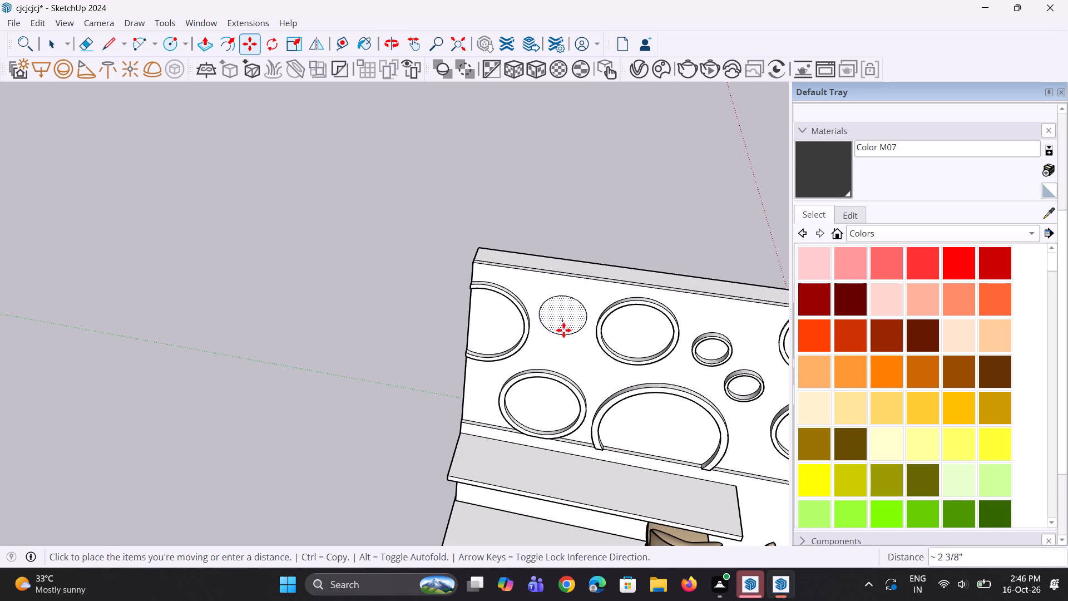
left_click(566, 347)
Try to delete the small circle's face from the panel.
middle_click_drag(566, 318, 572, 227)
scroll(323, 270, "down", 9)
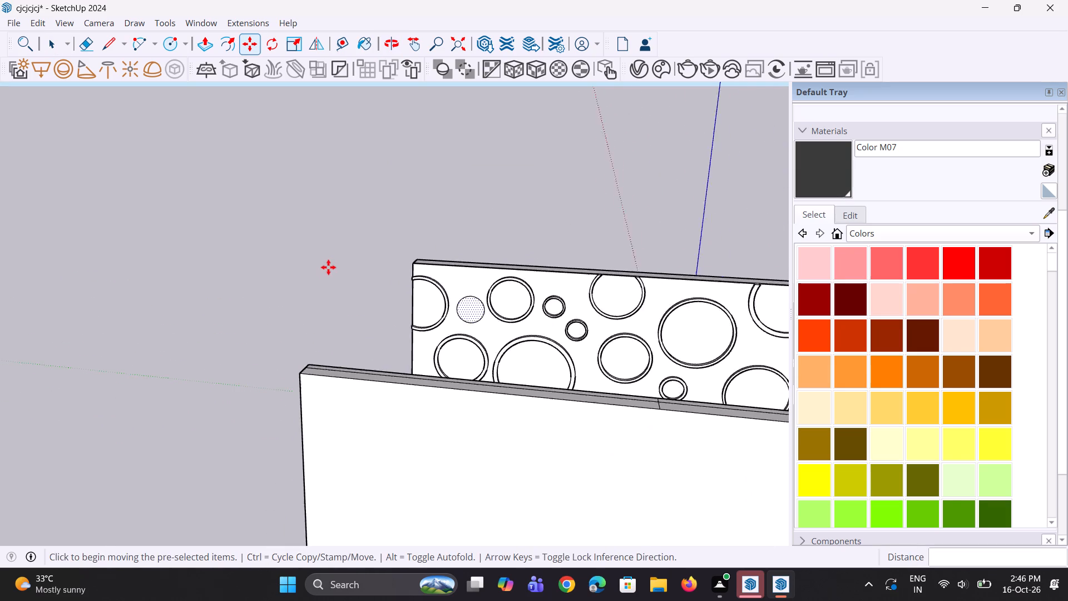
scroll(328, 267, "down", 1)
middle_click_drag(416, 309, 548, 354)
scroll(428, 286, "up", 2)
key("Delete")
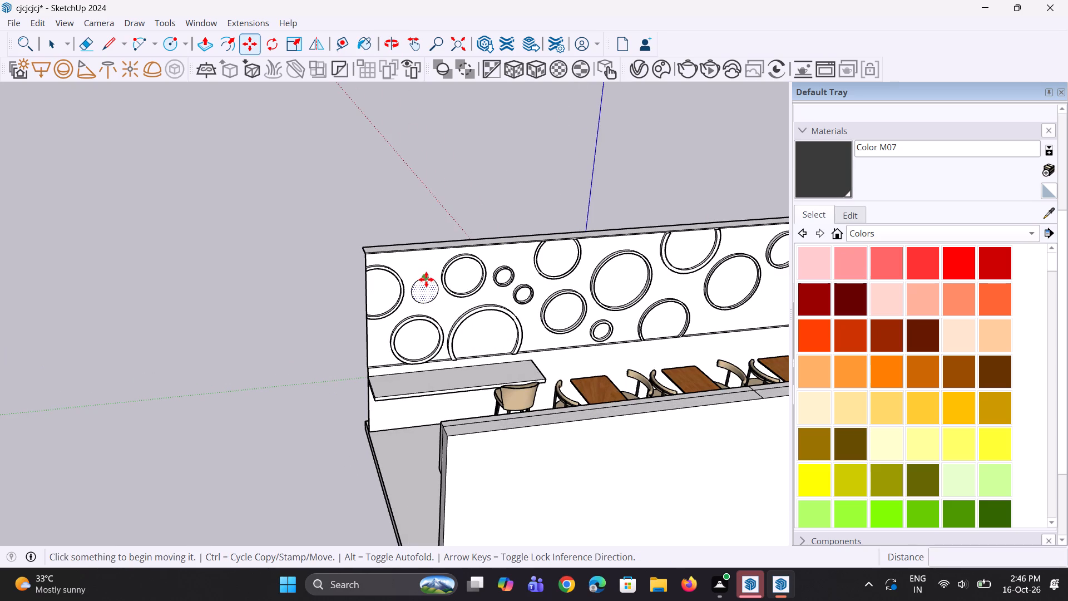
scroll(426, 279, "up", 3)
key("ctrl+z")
Erase the small circle's outline between the cut-off ring and the neighbouring full ring.
scroll(426, 279, "up", 2, "ctrl")
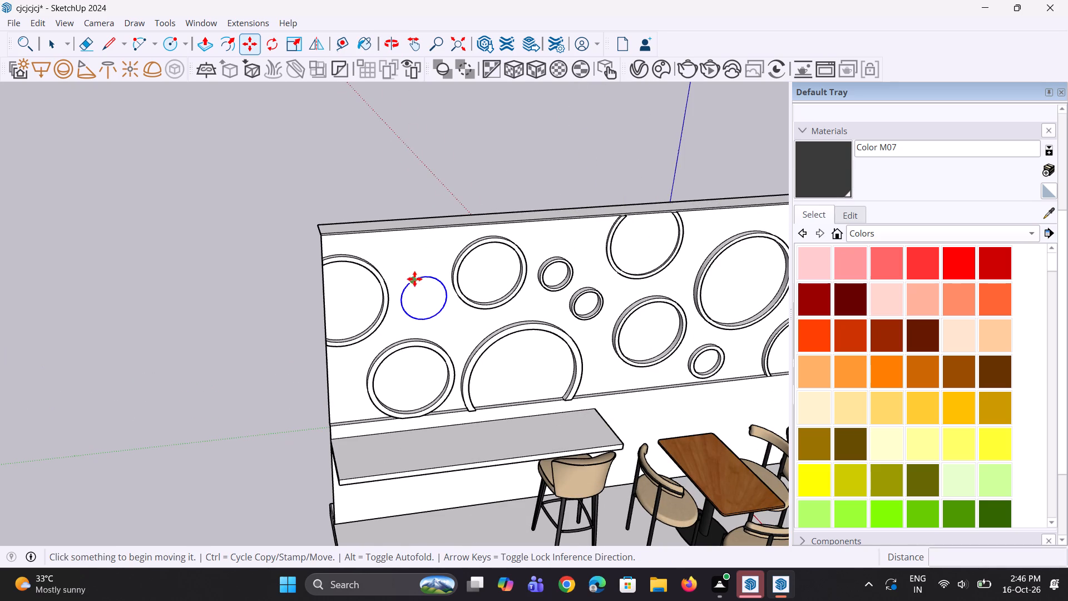
key("e")
left_click(415, 279)
scroll(415, 279, "down", 6)
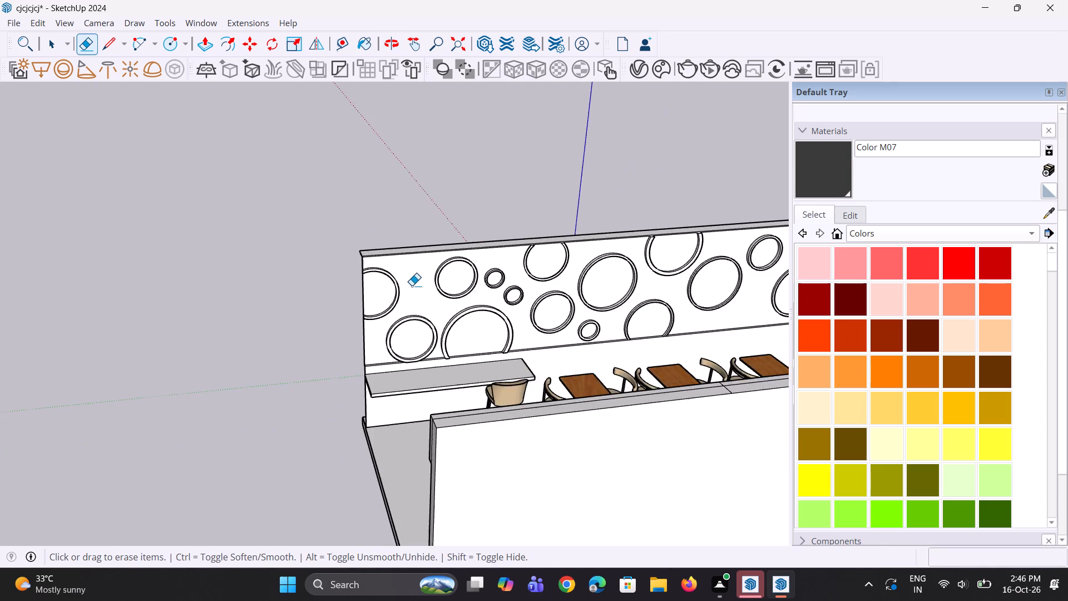
Clear the selection and save the model with the whole room in view.
middle_click_drag(482, 296, 463, 245)
key("space")
key("space")
left_click(462, 216)
key("space")
scroll(426, 284, "down", 5)
middle_click_drag(444, 296, 584, 355)
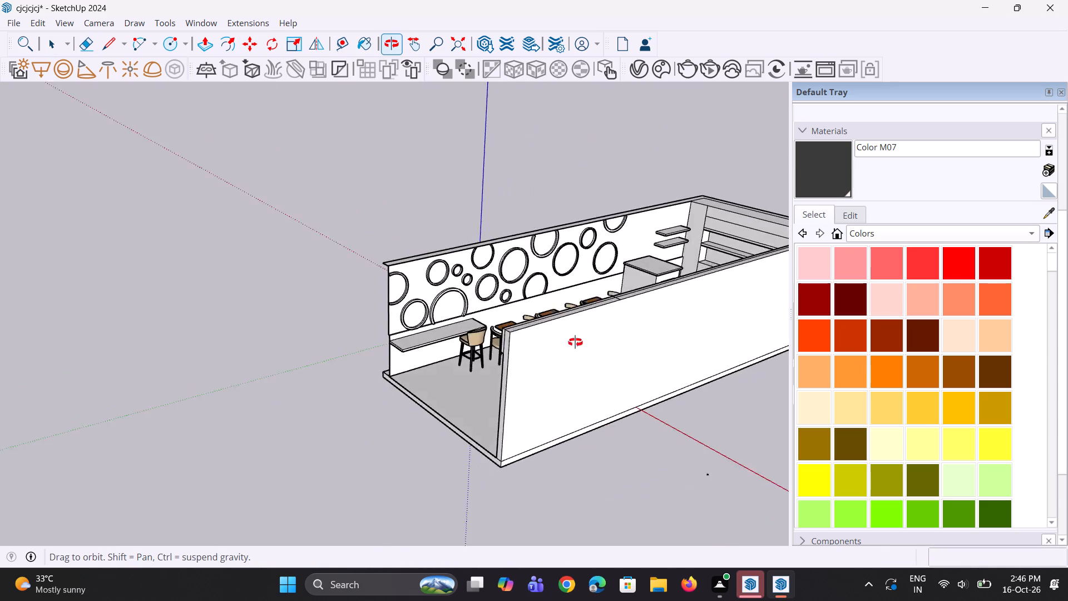
middle_click_drag(584, 355, 527, 397)
key("ctrl+s")
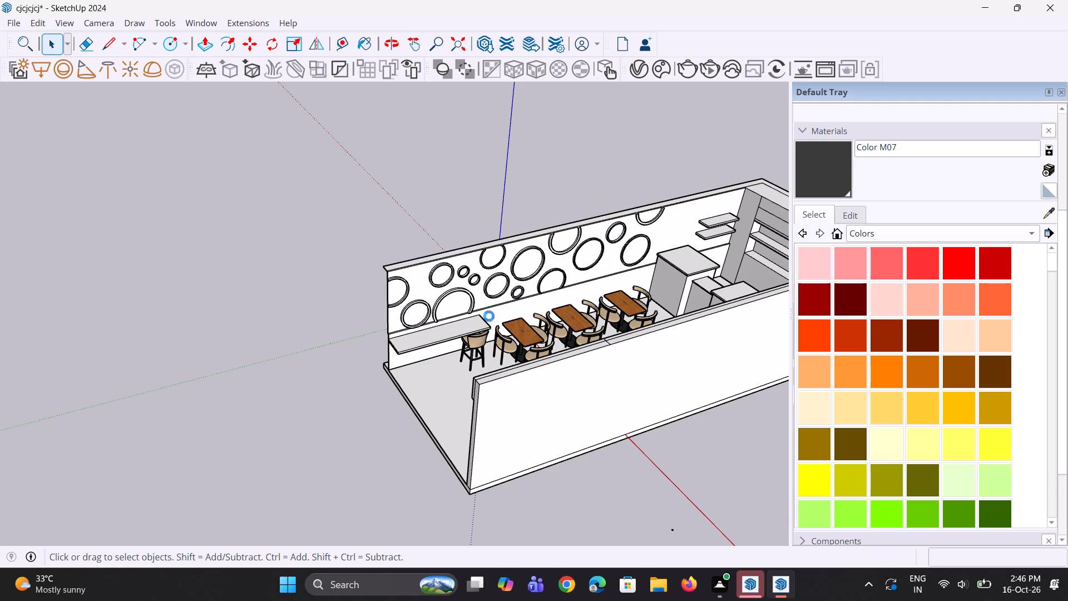
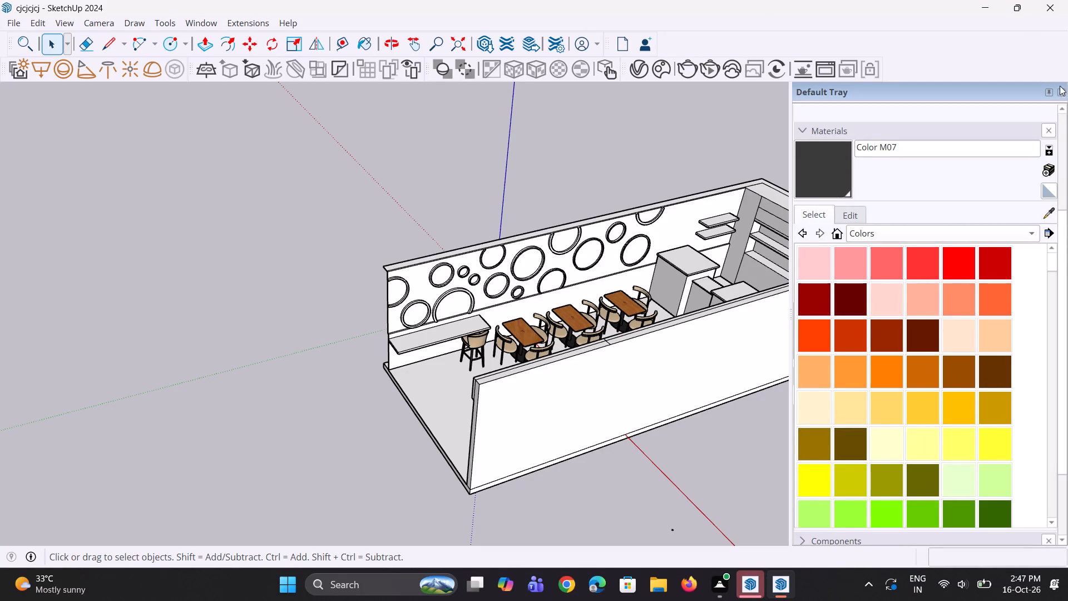
Select the bar stool beside the wall counter and start measuring upward from its base with the Tape Measure.
scroll(358, 330, "down", 3)
middle_click_drag(347, 340, 420, 332)
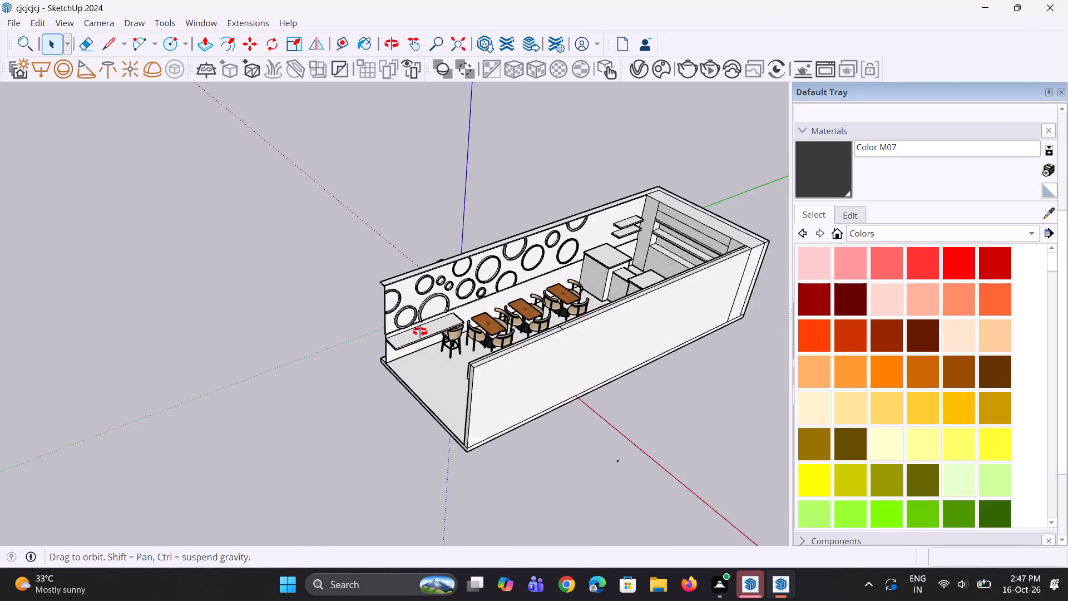
middle_click_drag(420, 332, 418, 334)
scroll(416, 273, "up", 8)
scroll(348, 406, "down", 5)
middle_click_drag(620, 401, 599, 354)
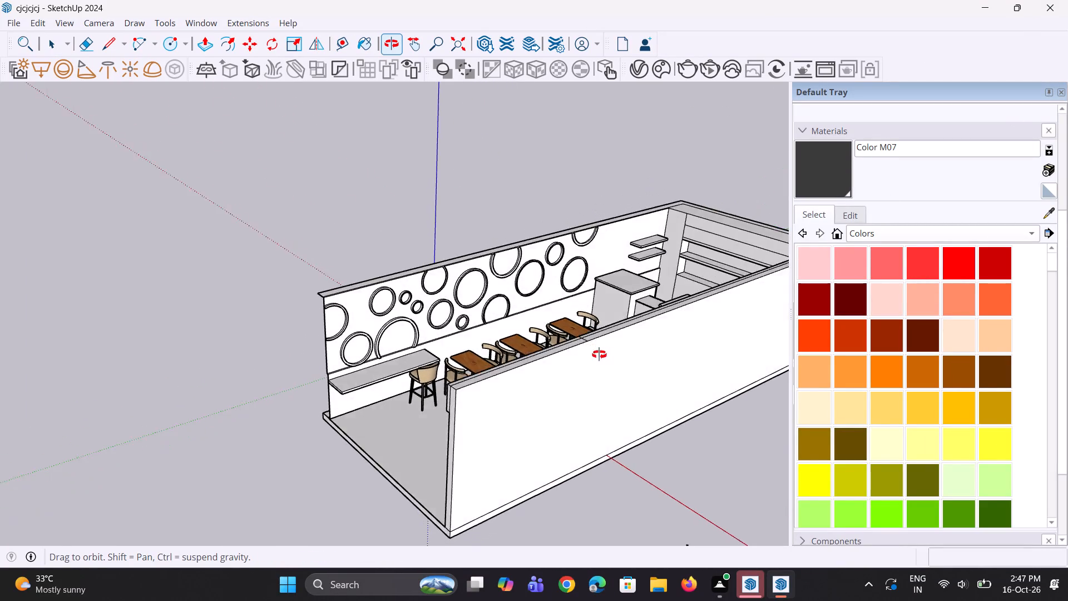
middle_click_drag(599, 354, 631, 404)
scroll(299, 413, "up", 8)
middle_click_drag(385, 417, 388, 383)
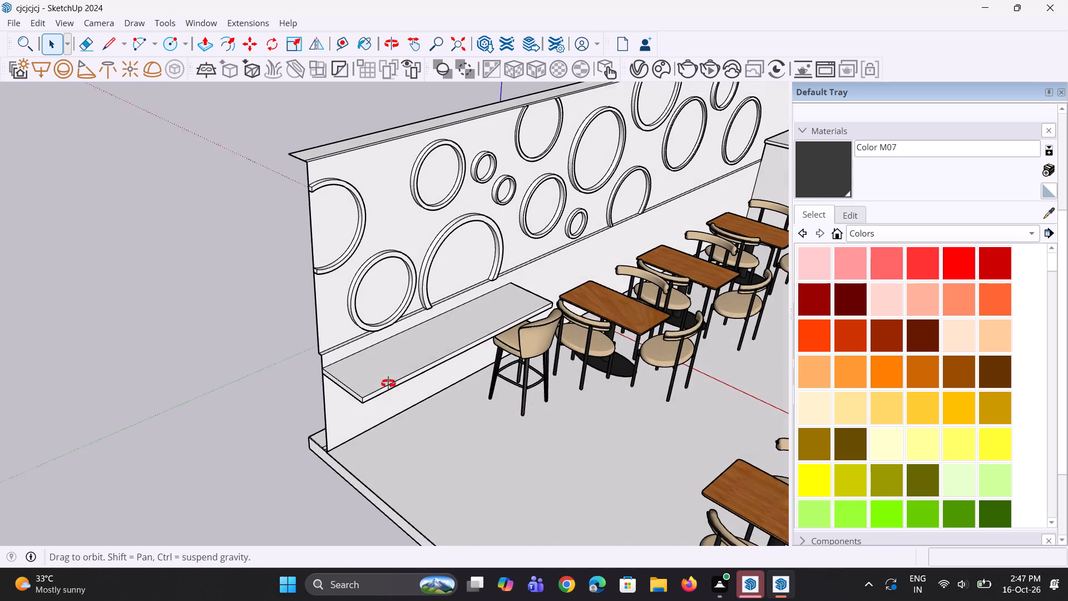
middle_click_drag(388, 383, 388, 383)
left_click(530, 344)
scroll(518, 368, "up", 3)
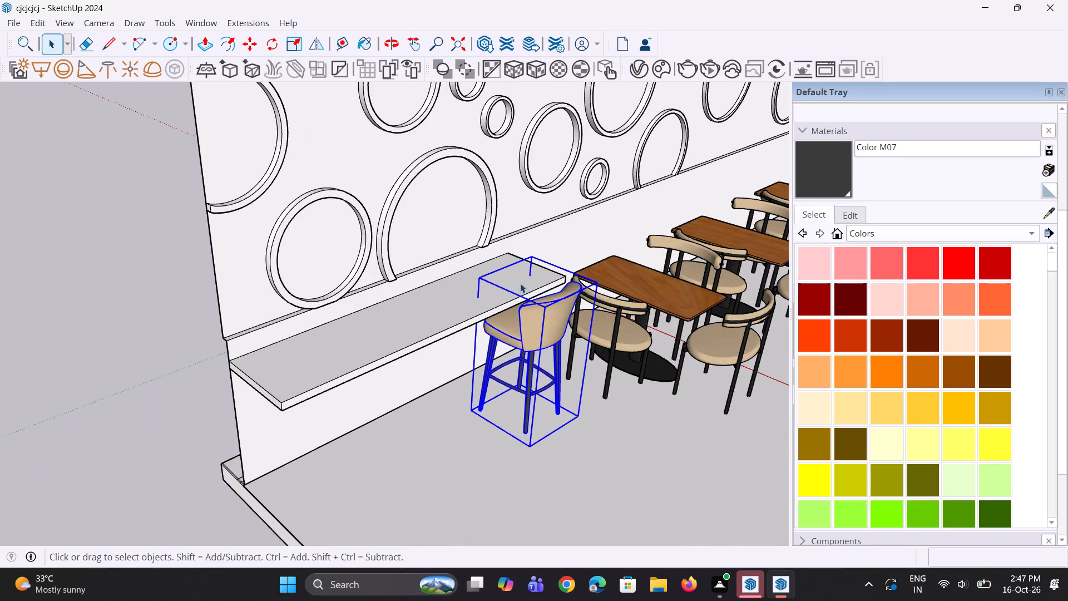
left_click(350, 45)
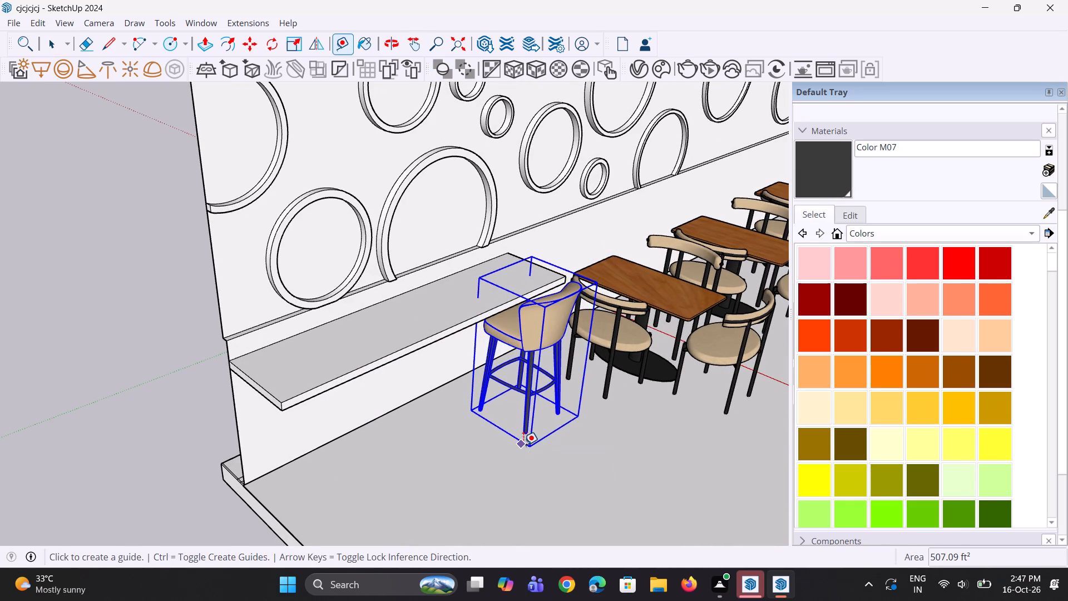
left_click(542, 439)
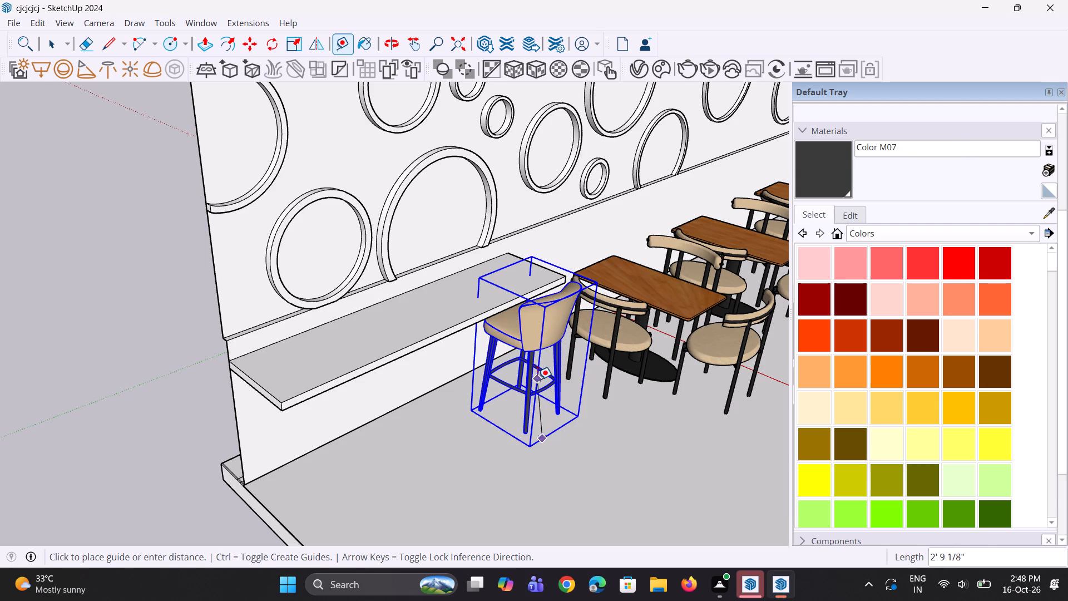
key("Escape")
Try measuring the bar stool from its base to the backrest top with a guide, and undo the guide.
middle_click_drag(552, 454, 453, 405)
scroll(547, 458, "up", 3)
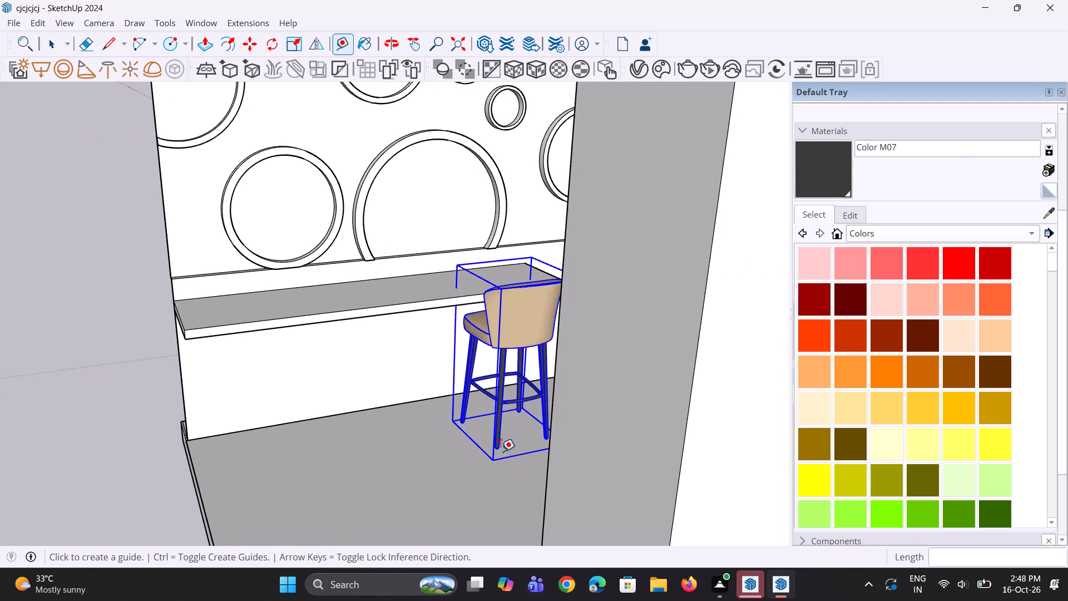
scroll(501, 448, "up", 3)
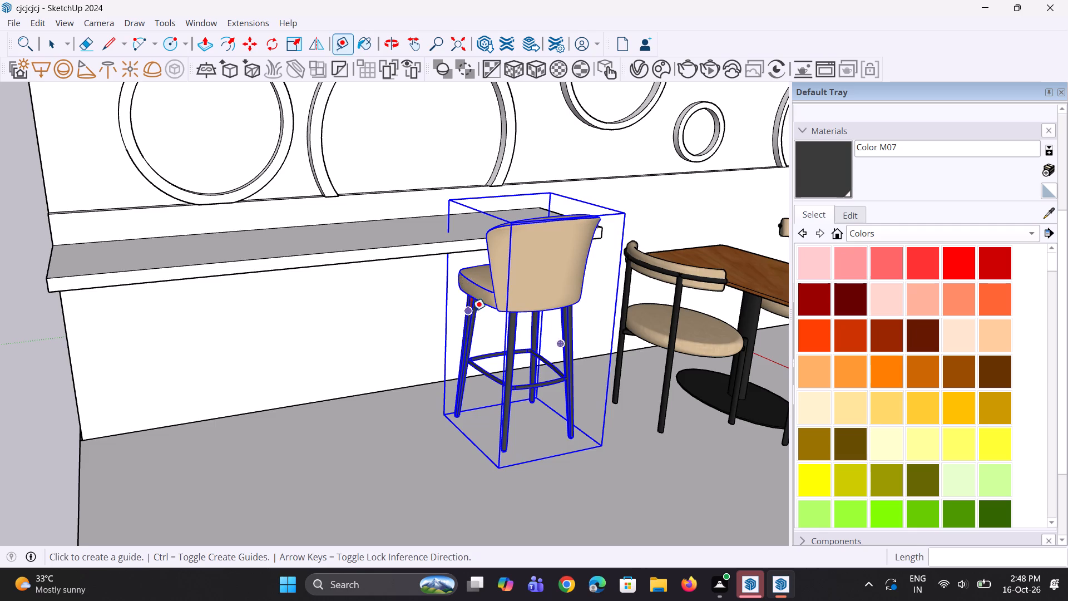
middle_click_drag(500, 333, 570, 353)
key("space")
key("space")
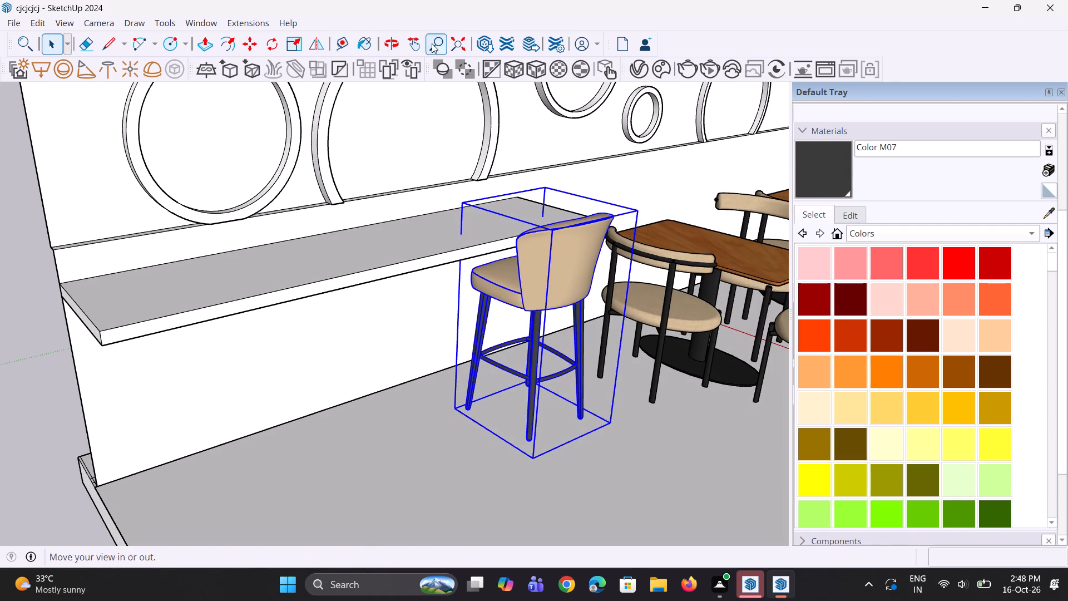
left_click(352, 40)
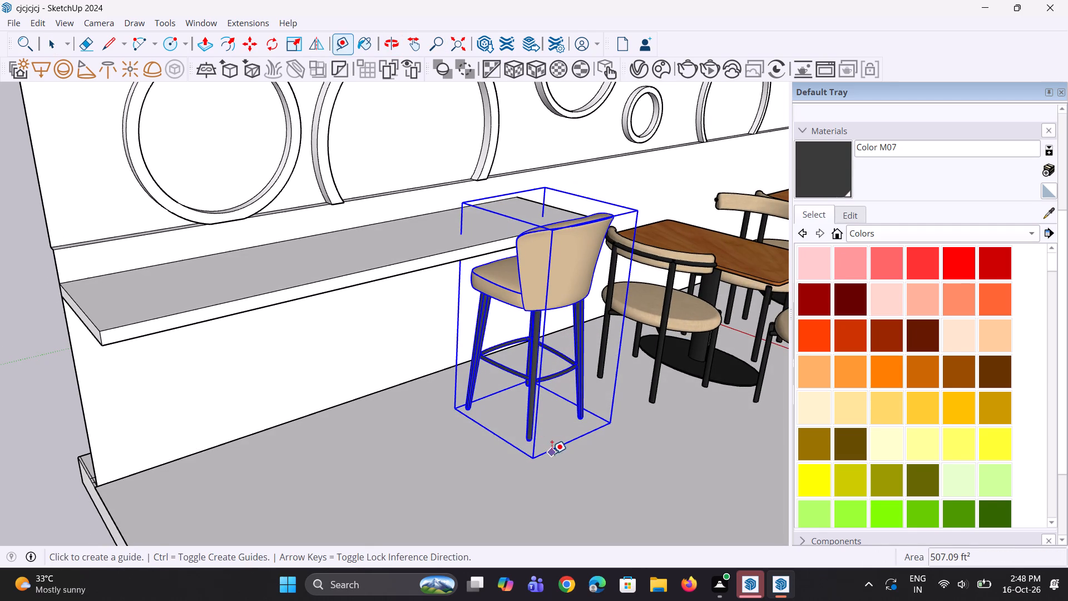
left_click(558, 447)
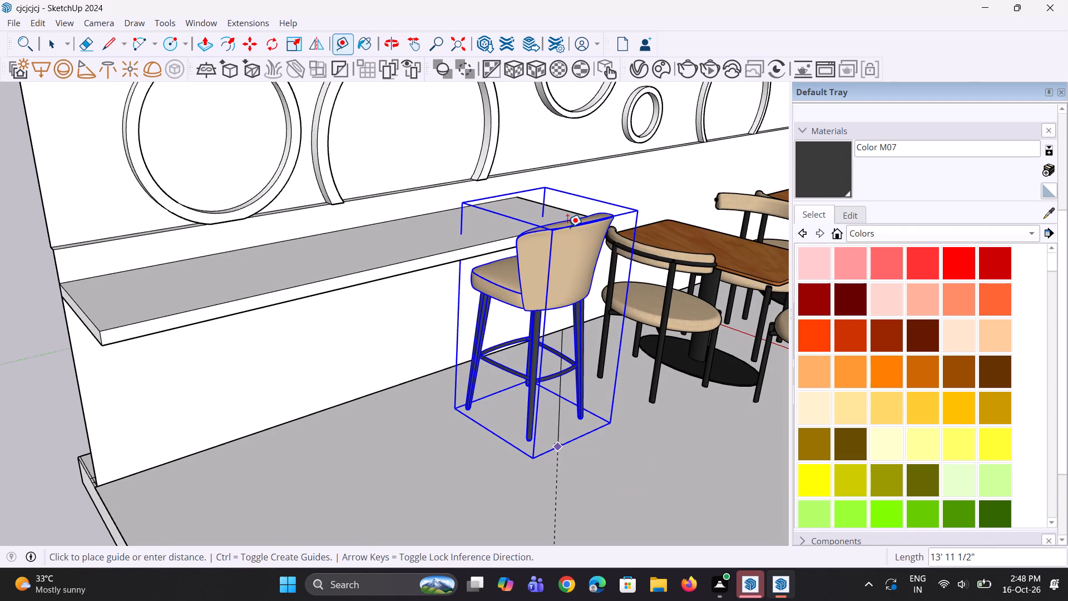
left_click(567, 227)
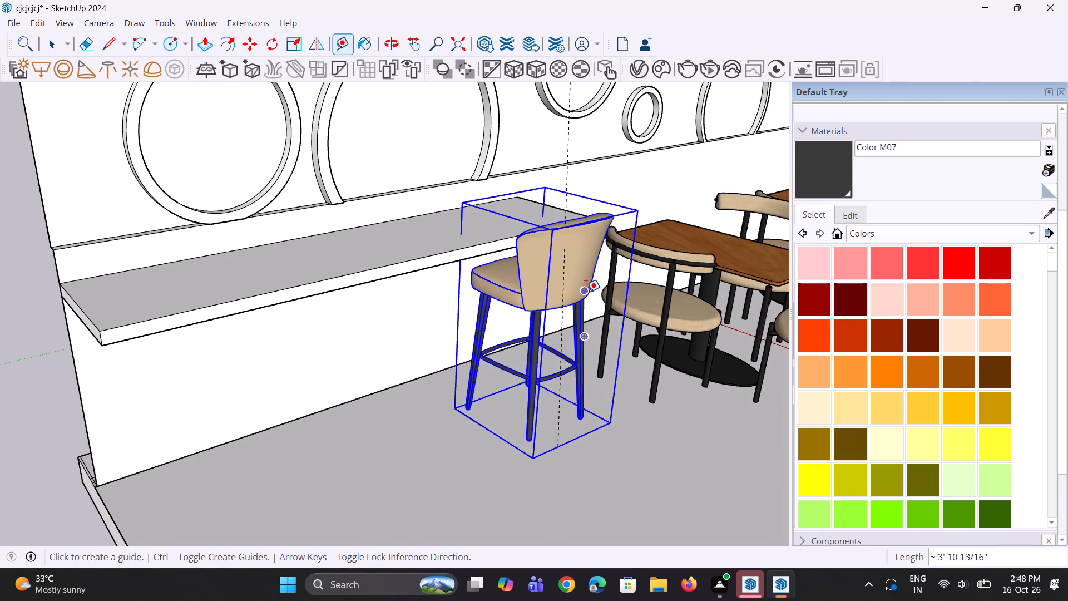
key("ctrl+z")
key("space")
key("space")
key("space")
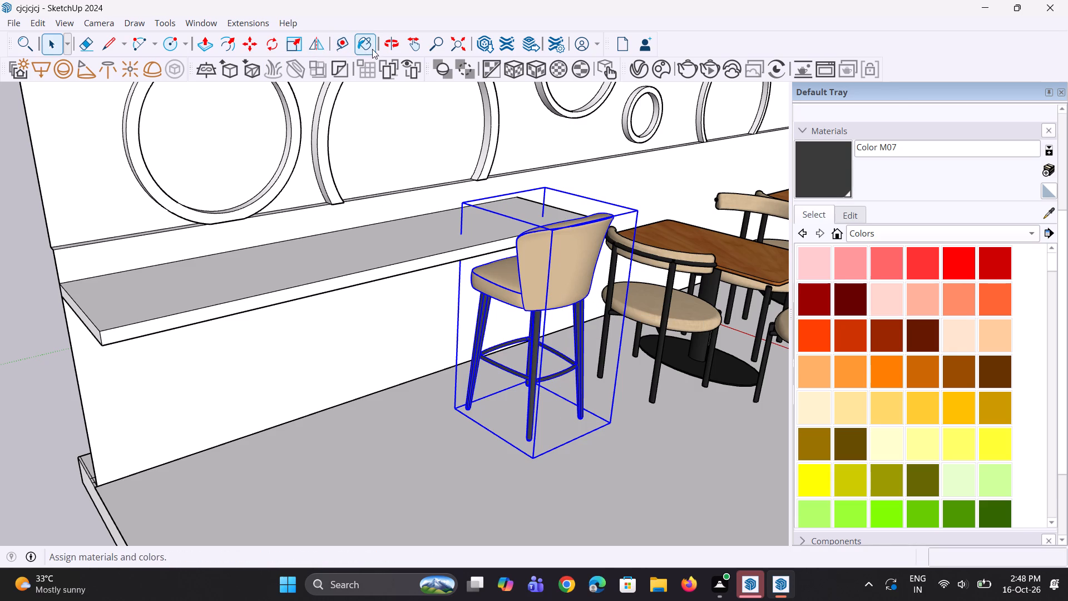
Measure the bar stool's overall height from its base on the floor to the top of the backrest.
left_click(345, 43)
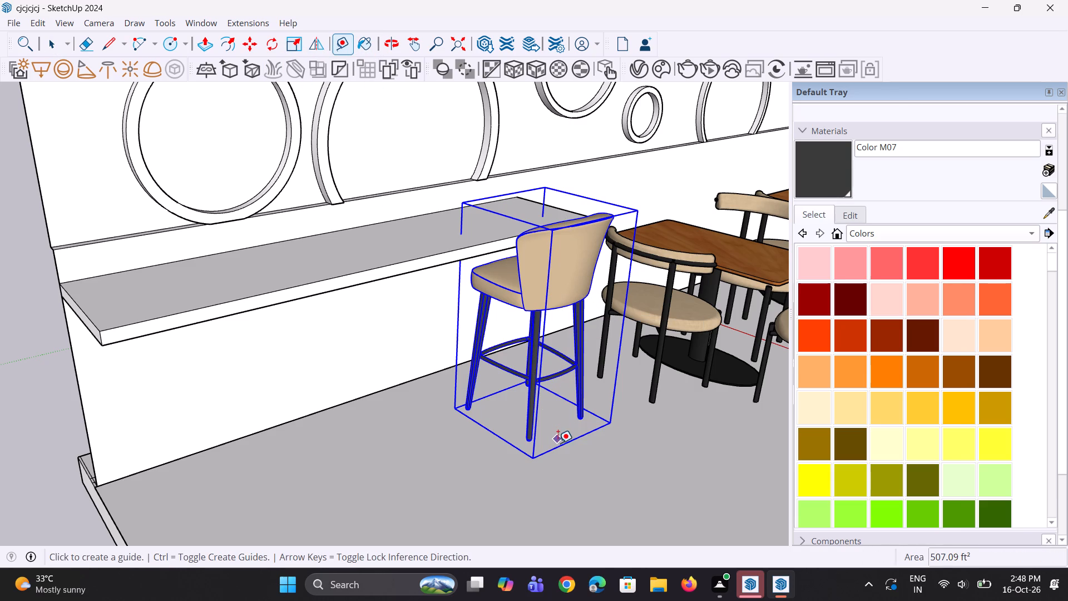
left_click(574, 440)
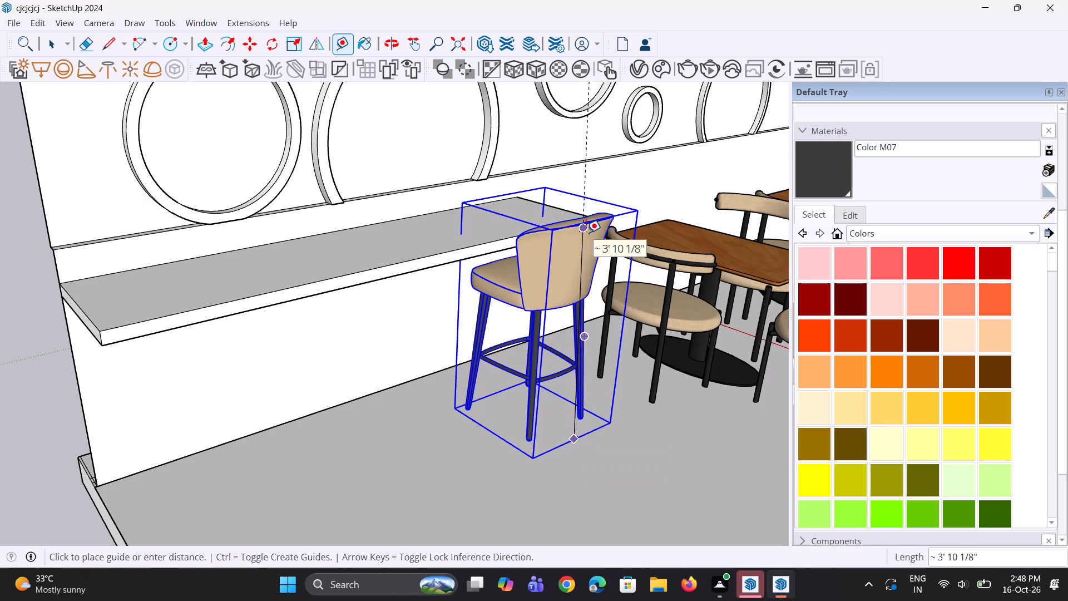
key("space")
key("space")
key("space")
Measure the length of the wall counter from its free end to the end beside the stool.
scroll(450, 348, "down", 2)
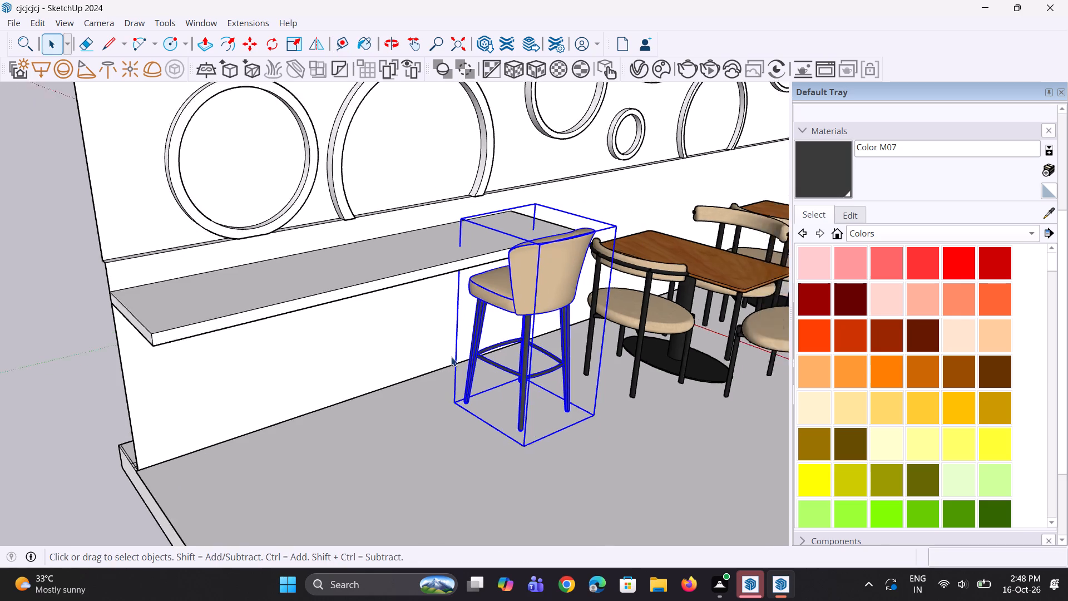
scroll(451, 357, "down", 3)
middle_click_drag(439, 376, 408, 386)
scroll(268, 353, "up", 4)
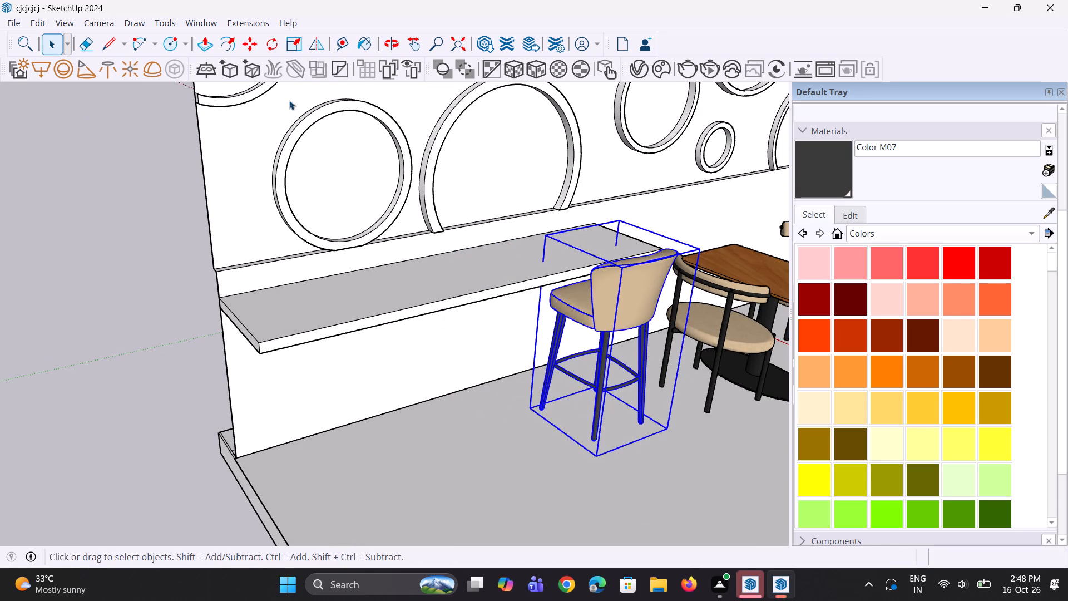
left_click(349, 46)
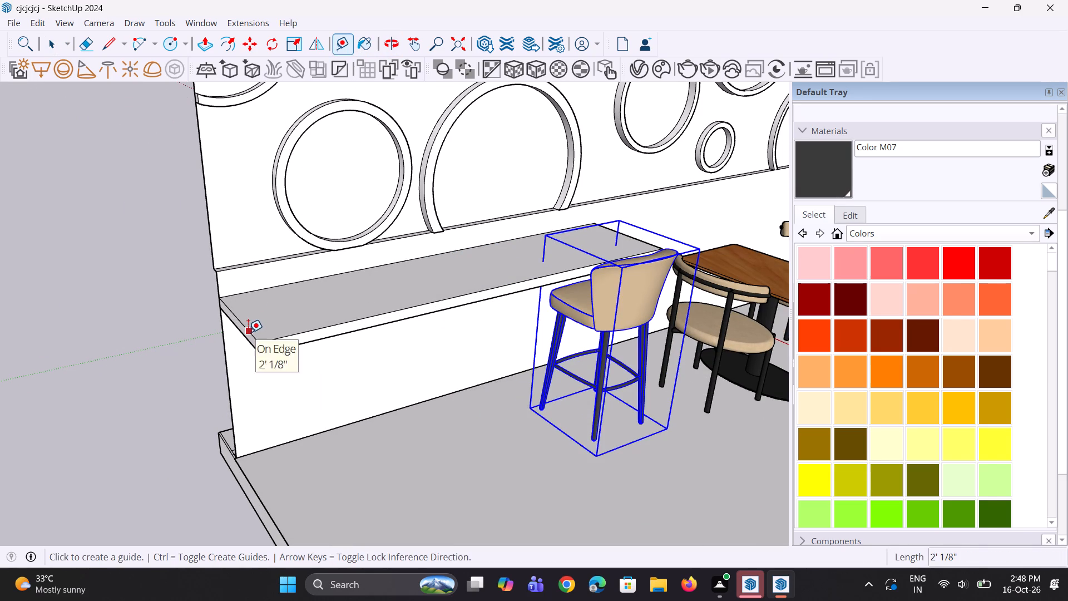
left_click(248, 332)
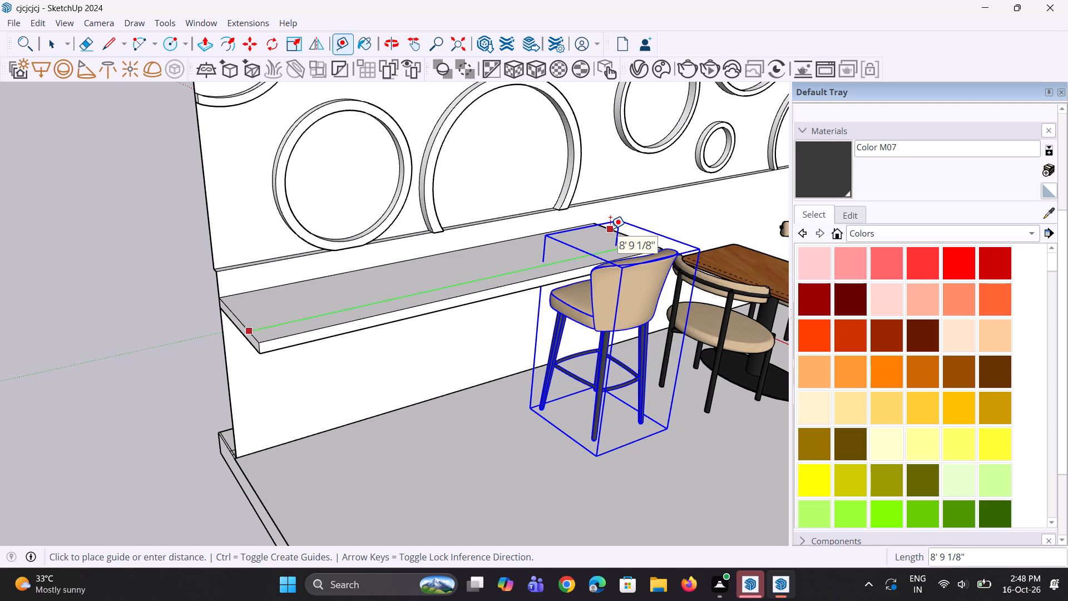
key("Escape")
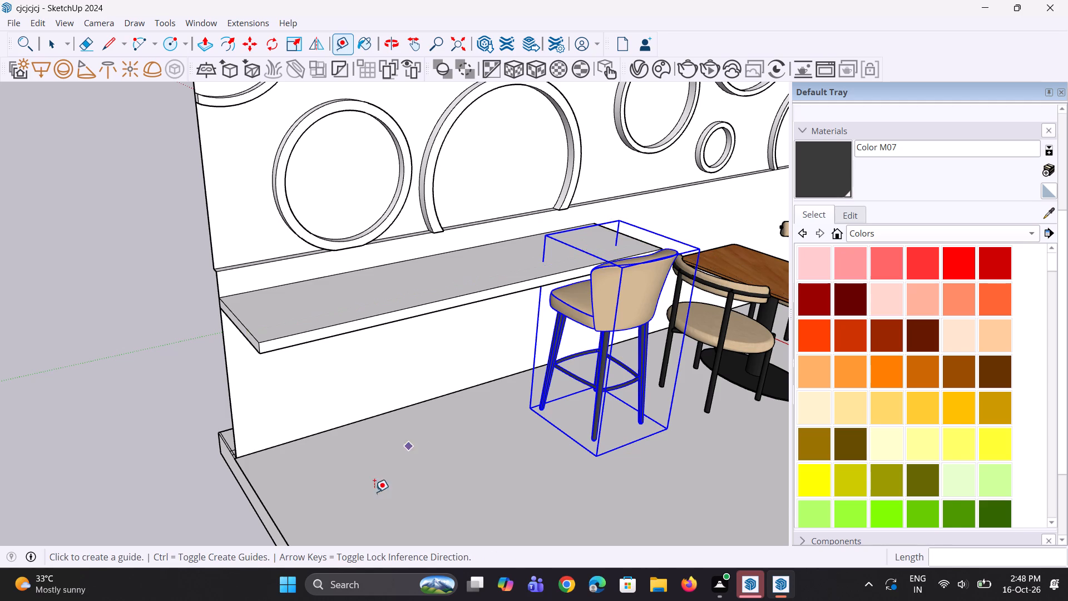
Measure the room's clear width along the open front, from the ring wall's base corner to the opposite wall.
scroll(373, 494, "down", 6)
middle_click_drag(336, 435, 481, 414)
scroll(395, 451, "down", 4)
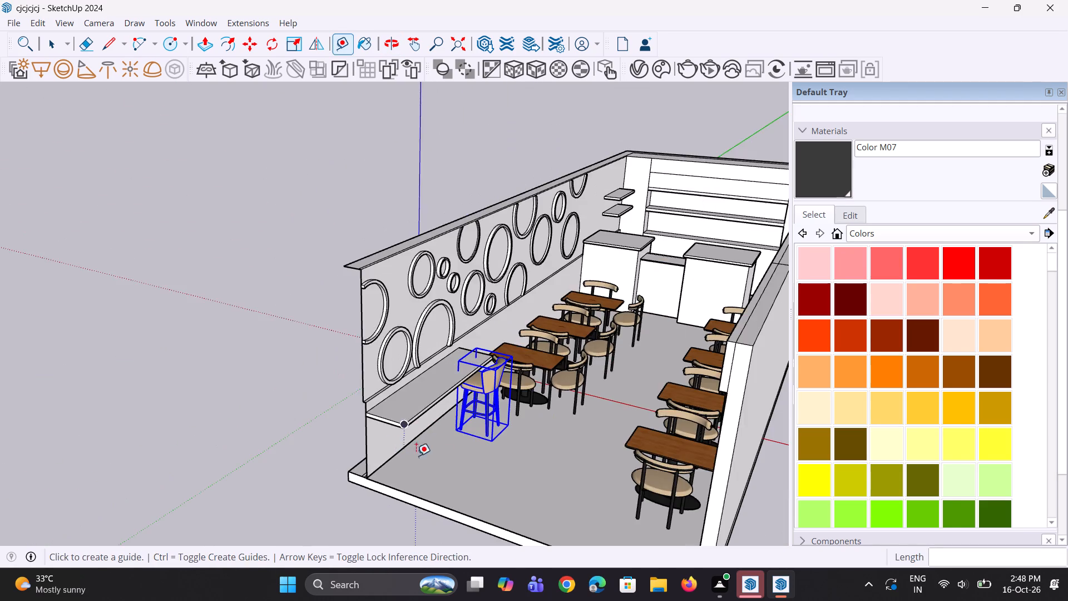
middle_click_drag(424, 457, 472, 447)
scroll(407, 481, "up", 6)
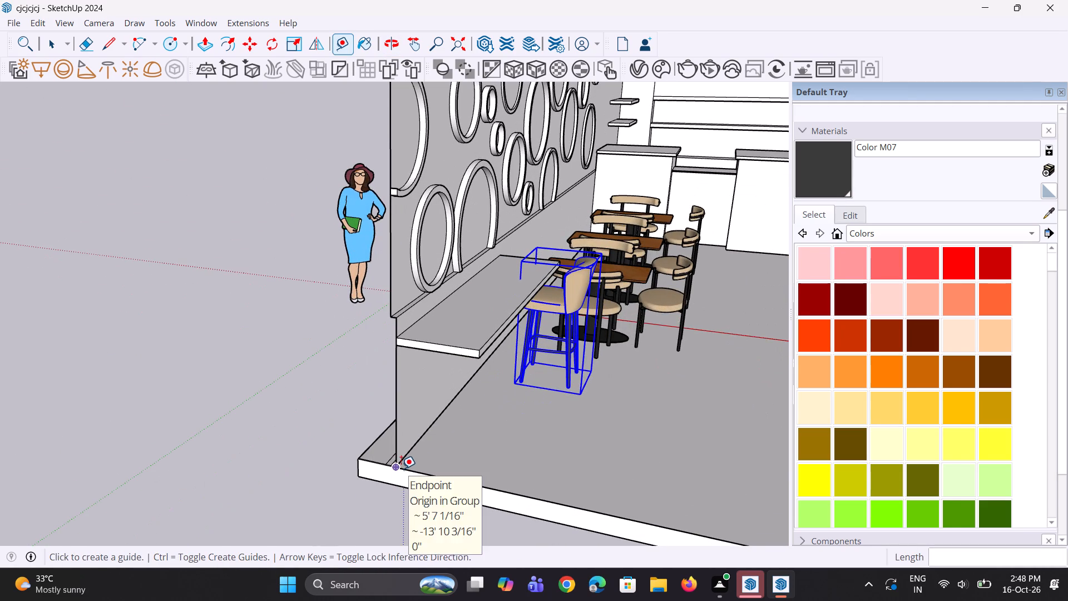
left_click(401, 469)
scroll(438, 481, "down", 3)
scroll(519, 503, "down", 3)
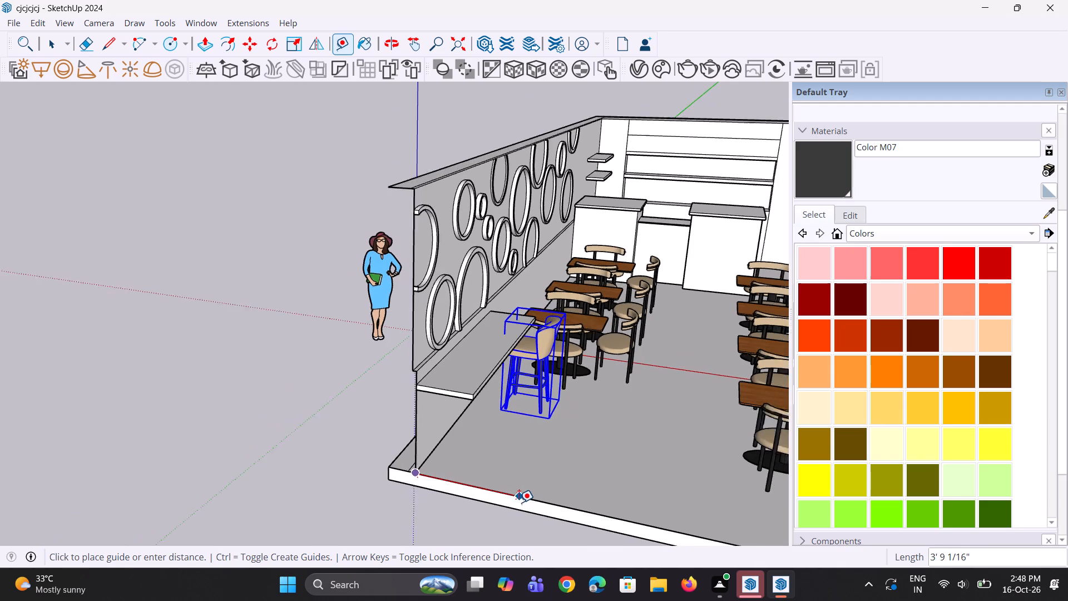
scroll(519, 503, "down", 6)
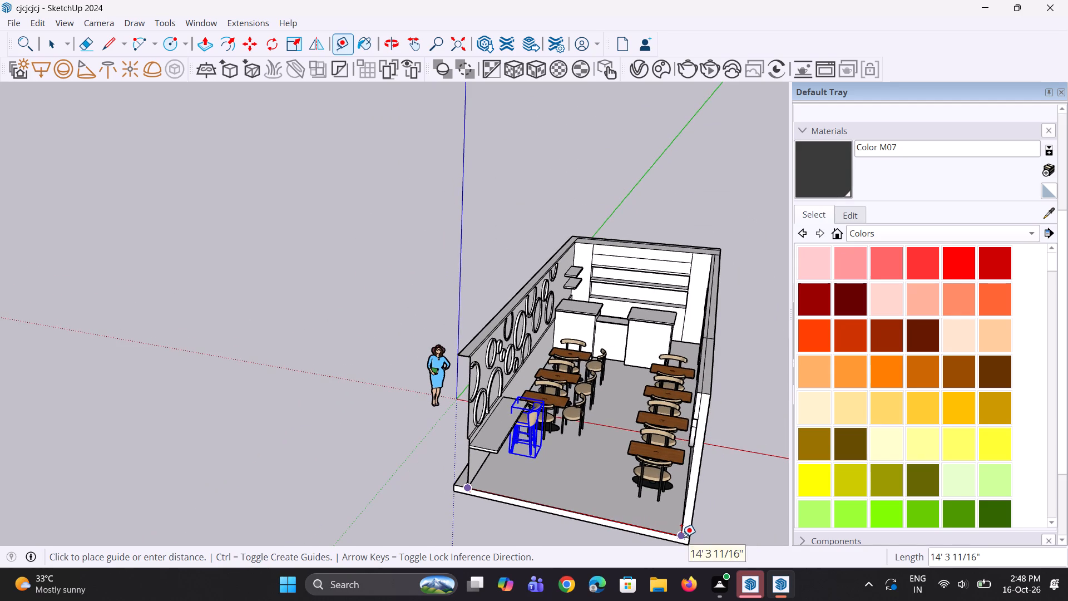
key("space")
key("space")
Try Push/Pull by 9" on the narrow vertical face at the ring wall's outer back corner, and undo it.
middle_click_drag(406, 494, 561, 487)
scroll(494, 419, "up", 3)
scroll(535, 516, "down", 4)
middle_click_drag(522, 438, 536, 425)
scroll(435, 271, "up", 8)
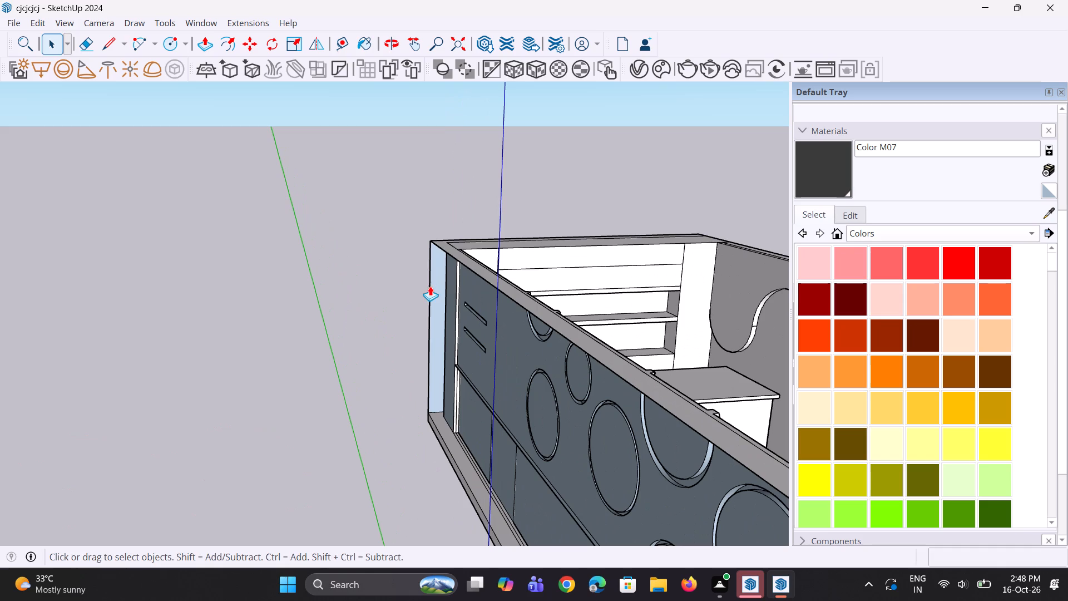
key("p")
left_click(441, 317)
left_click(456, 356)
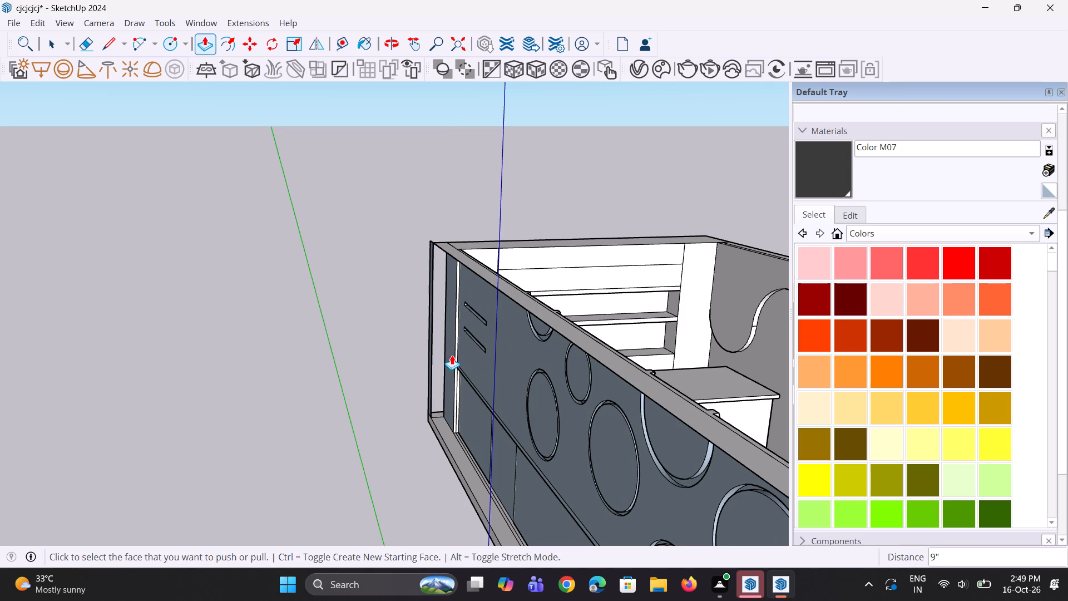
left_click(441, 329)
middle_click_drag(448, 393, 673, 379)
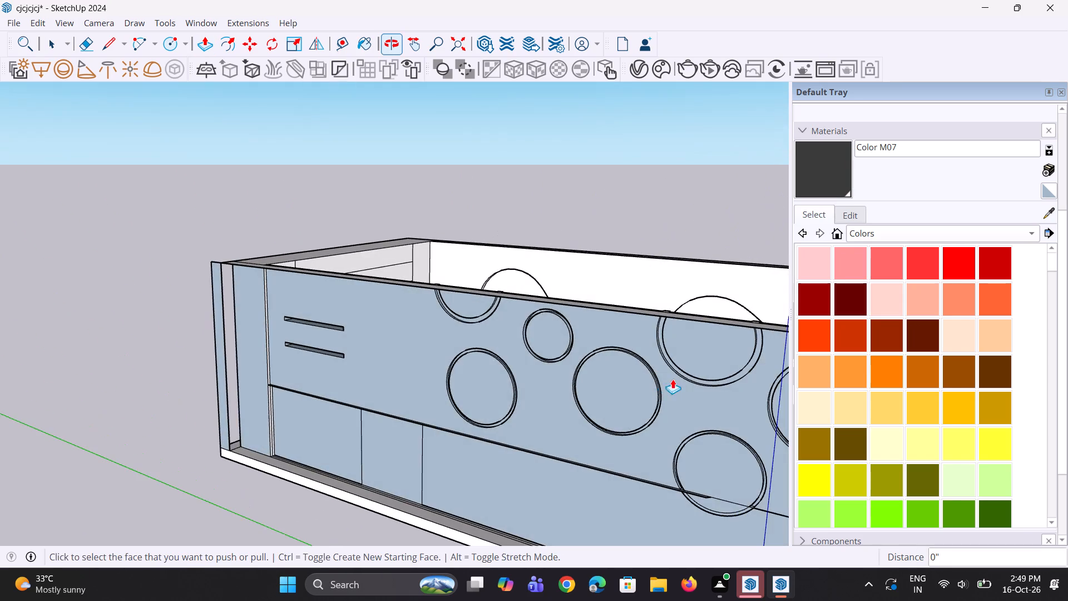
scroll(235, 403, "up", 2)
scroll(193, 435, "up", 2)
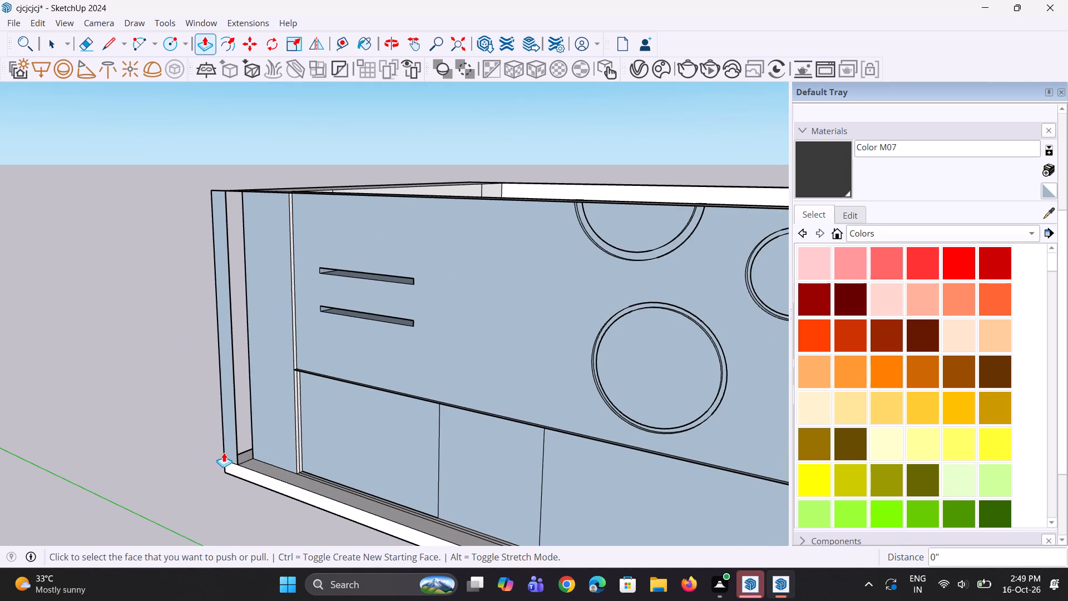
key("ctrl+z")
Push/Pull the narrow vertical face at the ring wall's outer back corner by 9".
scroll(244, 426, "up", 1)
middle_click_drag(239, 423, 360, 429)
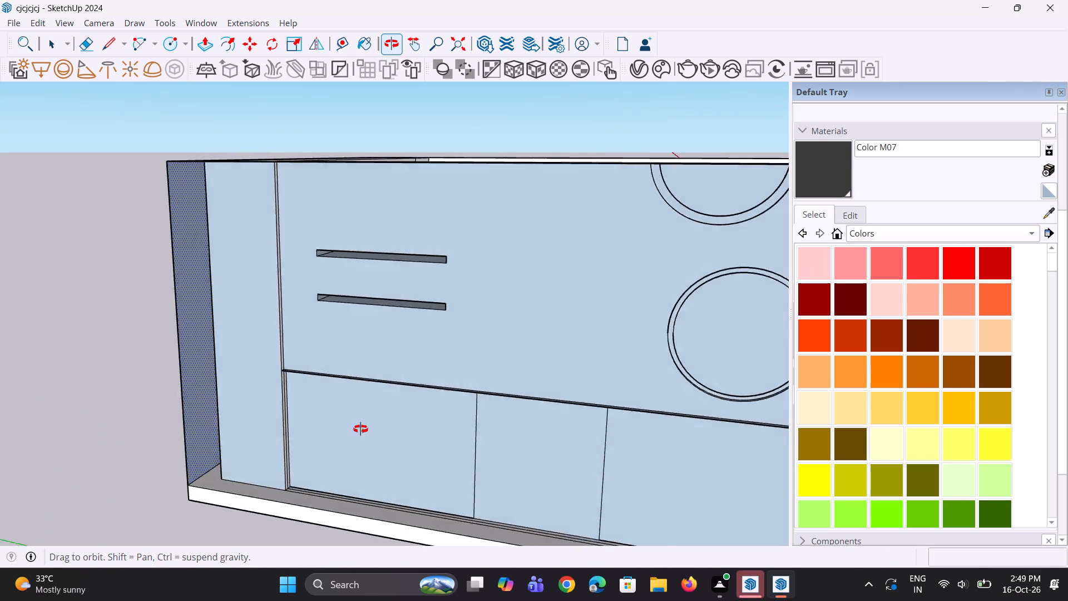
middle_click_drag(360, 429, 532, 406)
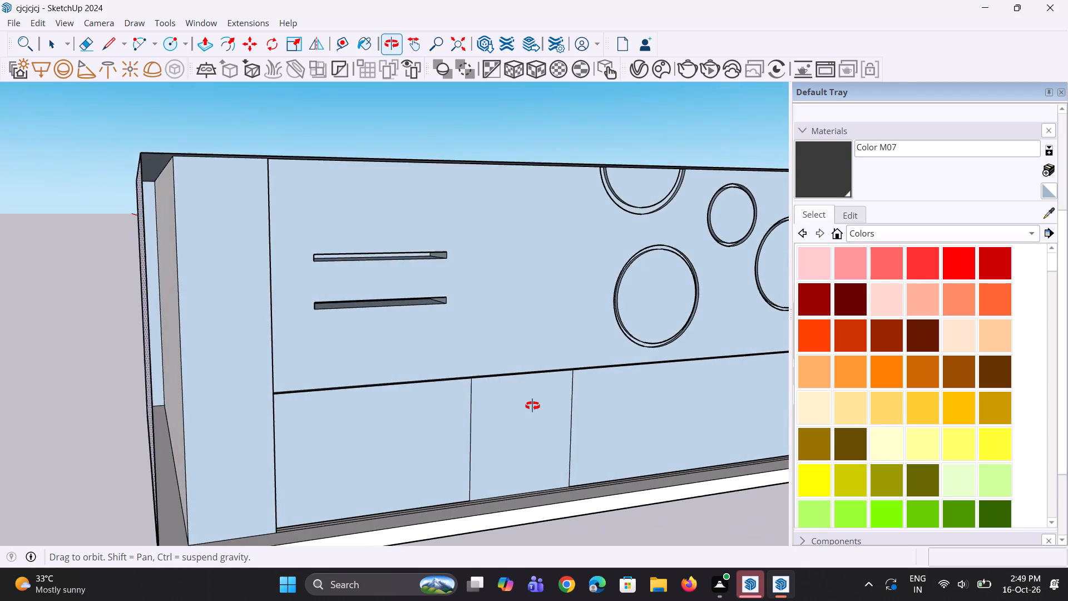
middle_click_drag(532, 406, 253, 420)
scroll(253, 420, "up", 1)
scroll(253, 422, "down", 7)
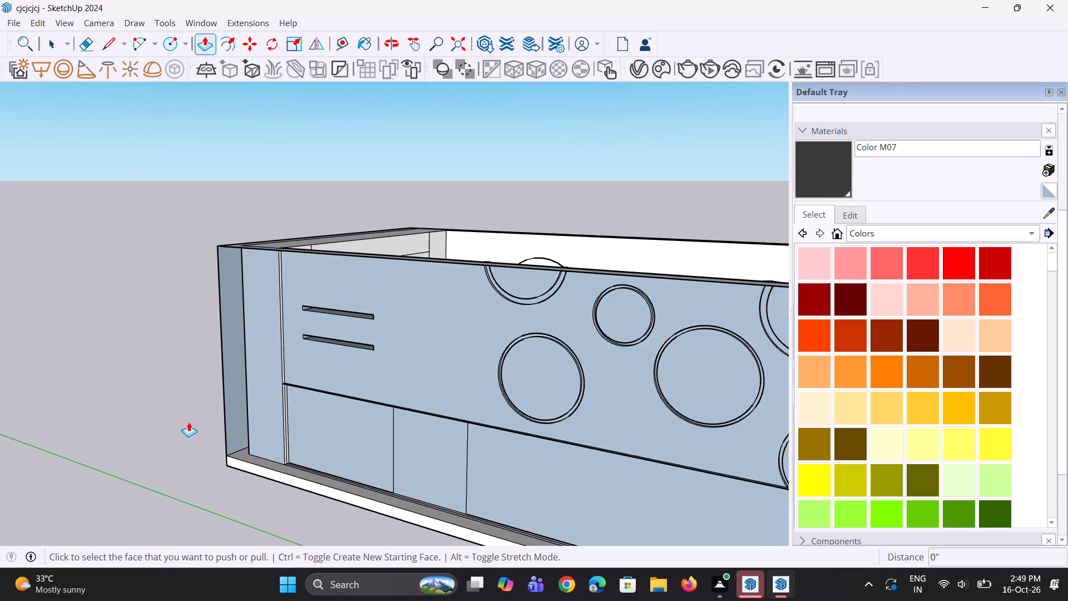
scroll(189, 422, "down", 8)
middle_click_drag(661, 408, 435, 444)
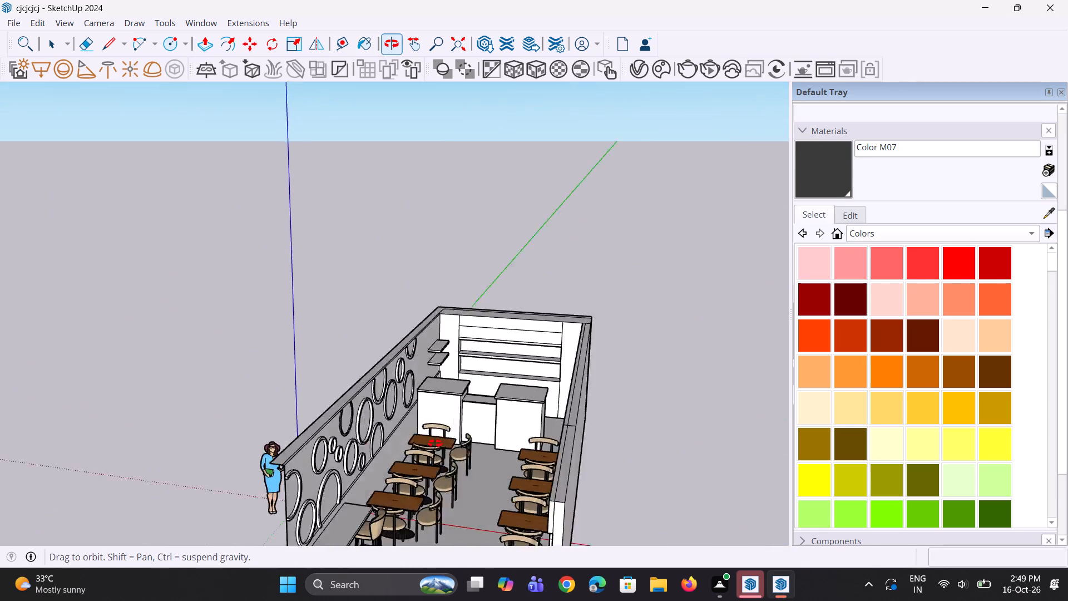
middle_click_drag(435, 444, 900, 387)
scroll(179, 506, "up", 3)
scroll(135, 483, "up", 12)
middle_click_drag(93, 464, 143, 471)
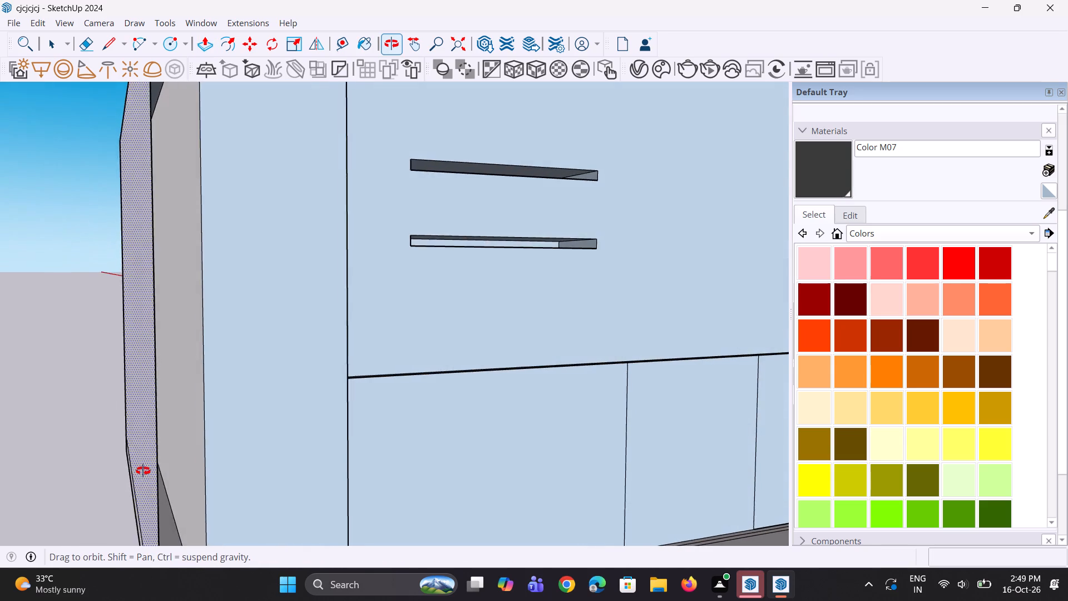
middle_click_drag(143, 471, 129, 466)
scroll(154, 421, "up", 7)
left_click(125, 400)
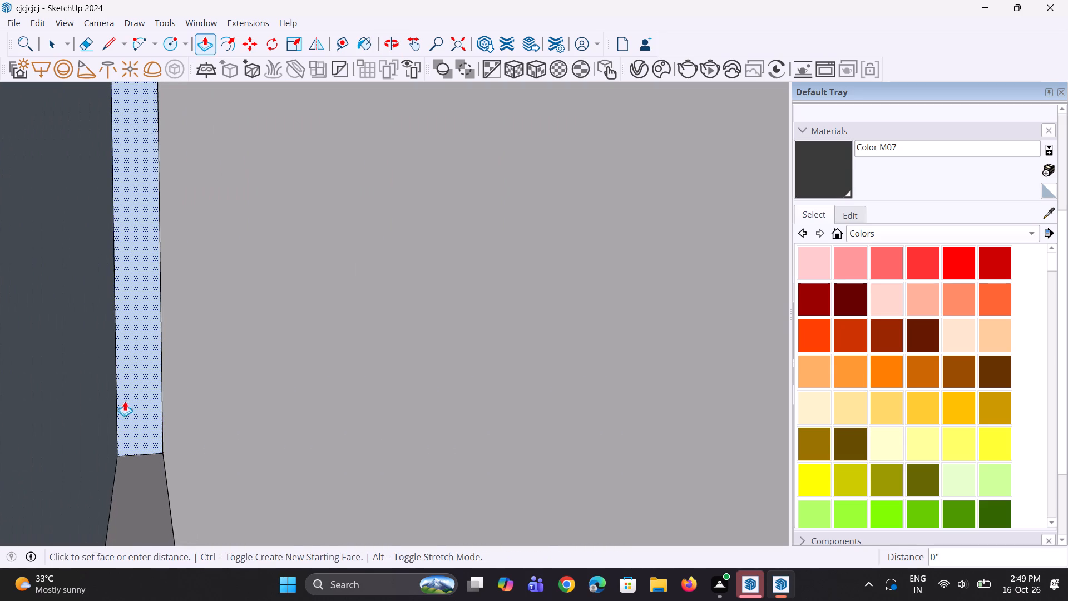
scroll(128, 456, "down", 13)
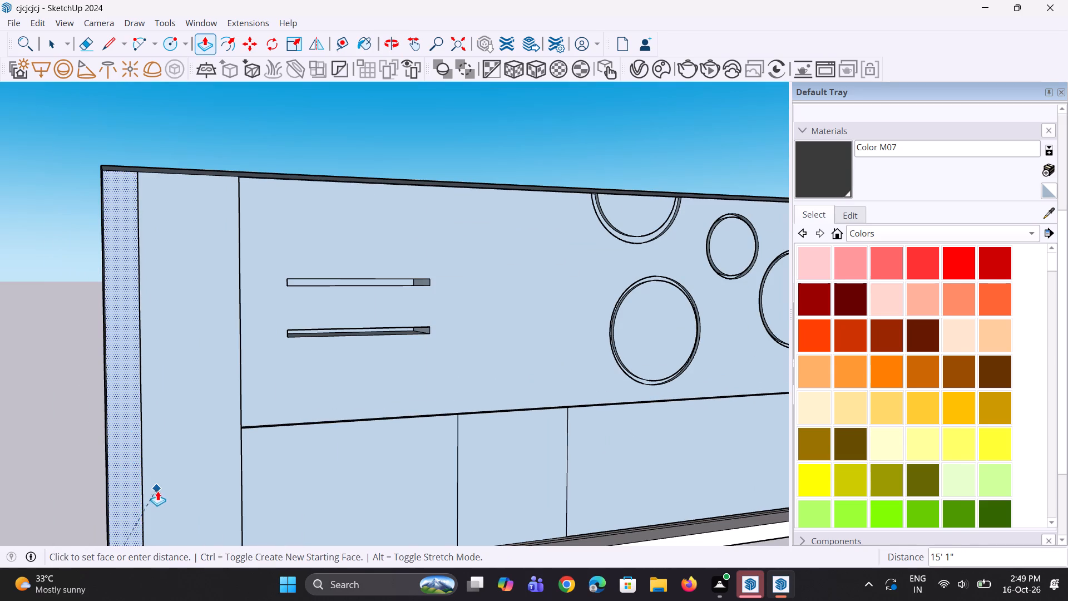
left_click(156, 495)
scroll(133, 474, "down", 4)
left_click(132, 467)
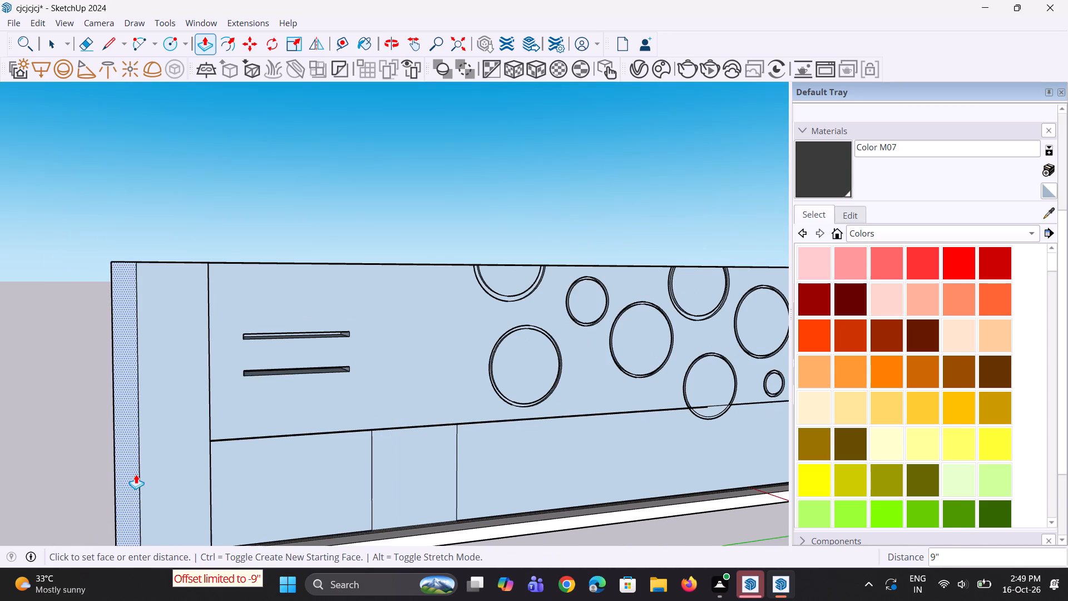
scroll(139, 428, "down", 6)
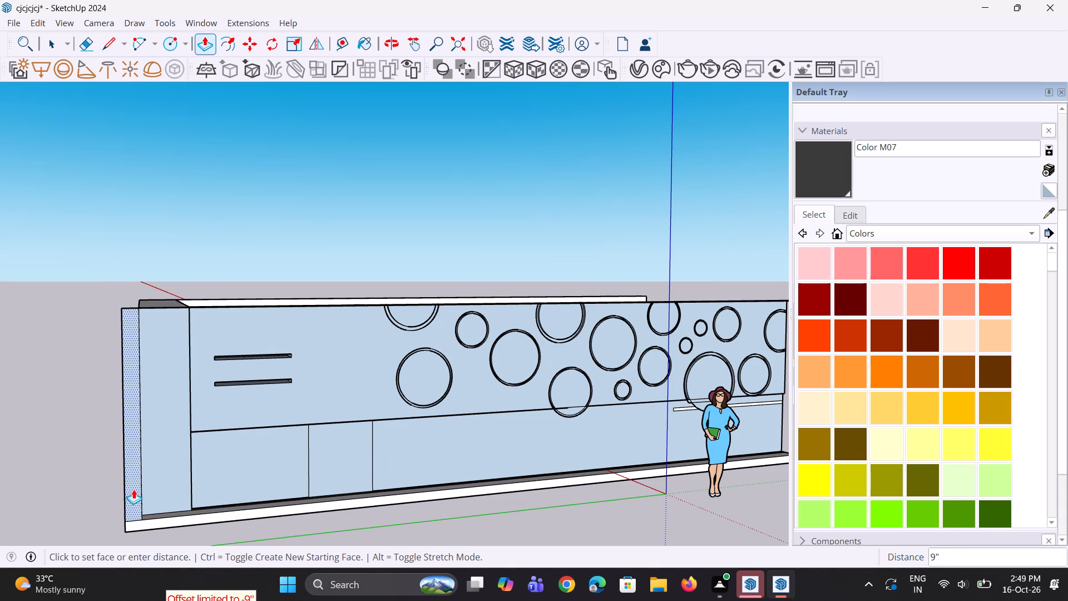
left_click(131, 494)
Push/Pull the corner strip's side face about 40' 11/16" along the outside of the ring wall to the floor slab's front end.
middle_click_drag(150, 504, 18, 499)
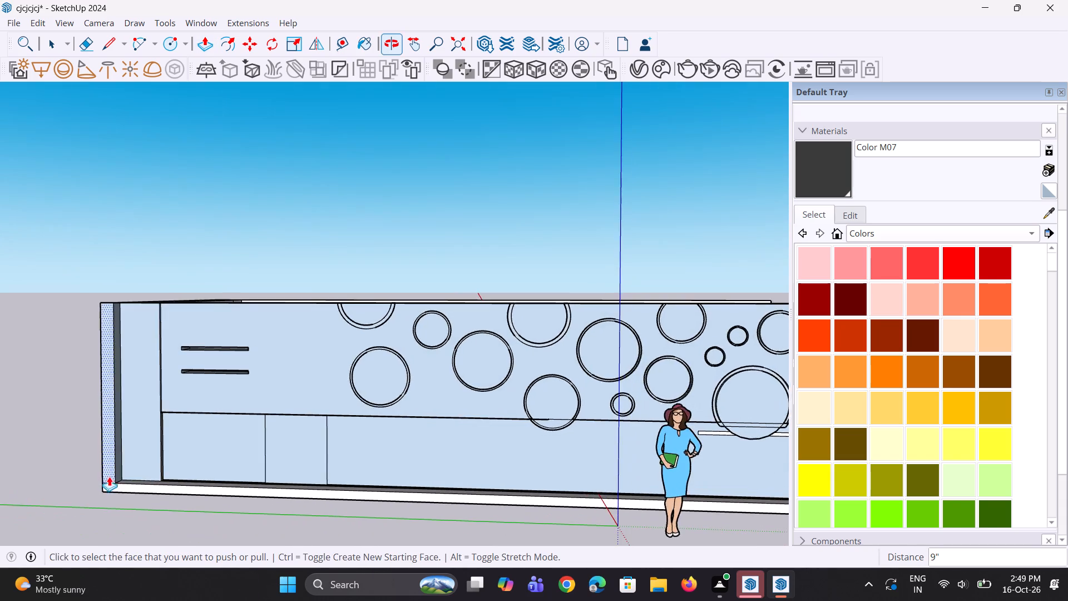
scroll(111, 474, "up", 2)
left_click(122, 465)
scroll(144, 482, "down", 8)
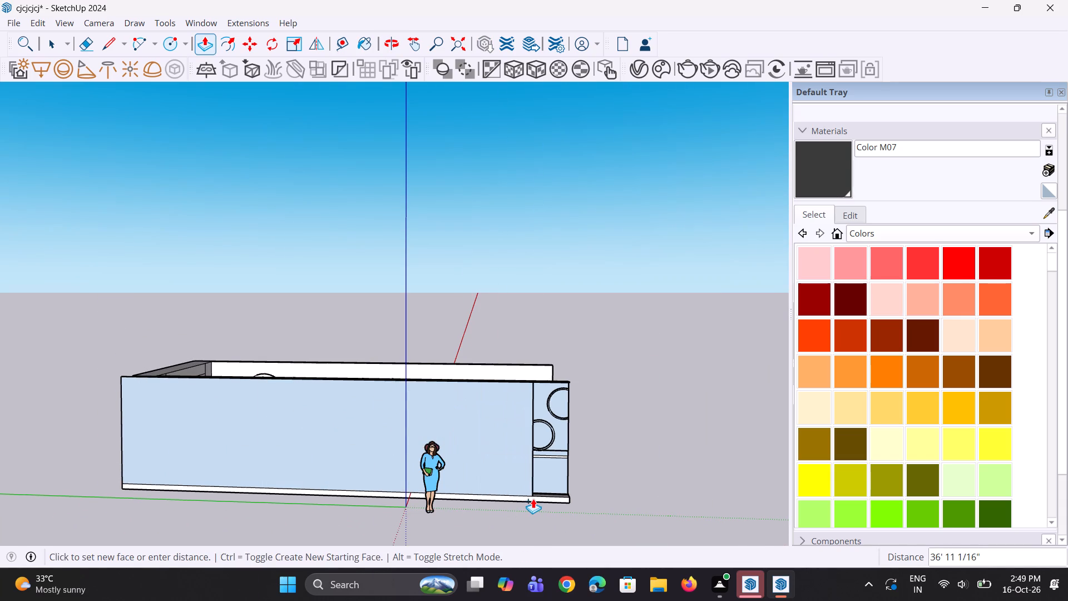
left_click(566, 495)
Erase the leftover edges of the thin face projecting beyond the back wall at the ring wall's outer corner.
middle_click_drag(0, 425, 232, 466)
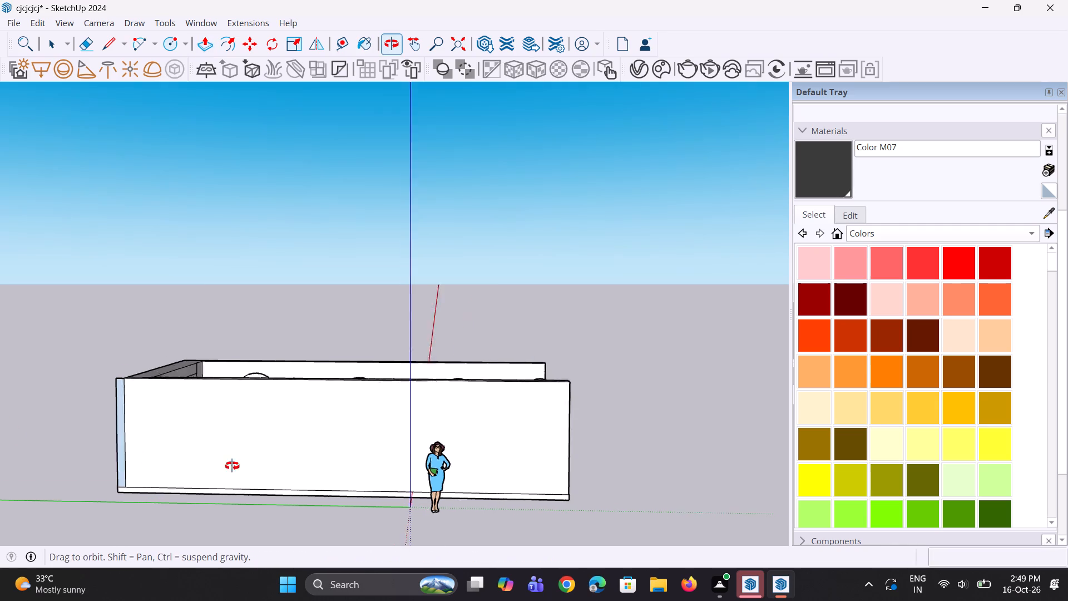
middle_click_drag(232, 466, 253, 469)
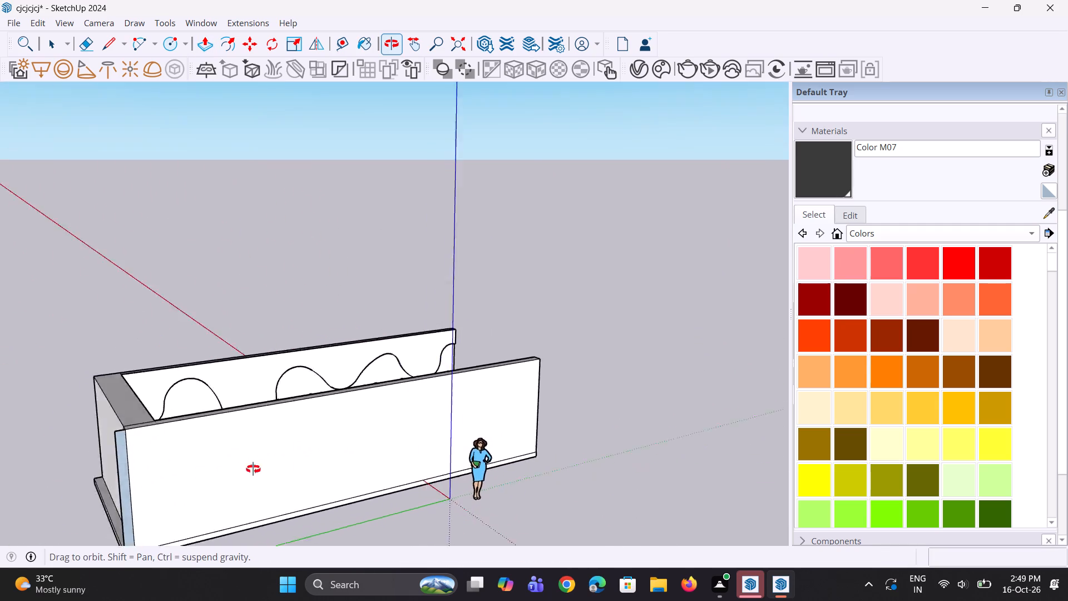
middle_click_drag(253, 469, 601, 433)
scroll(560, 463, "up", 2)
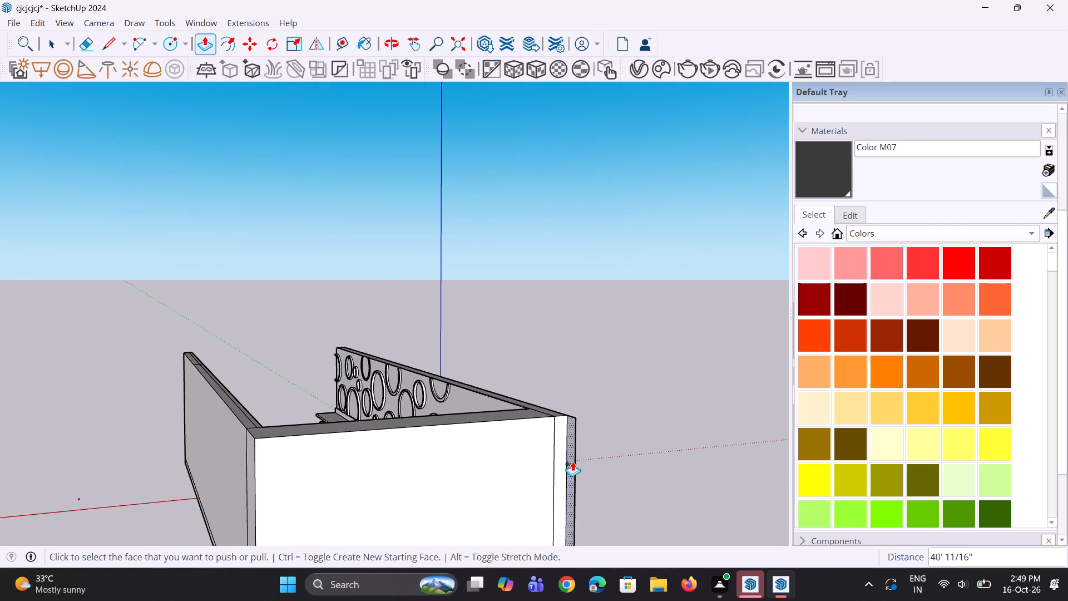
key("e")
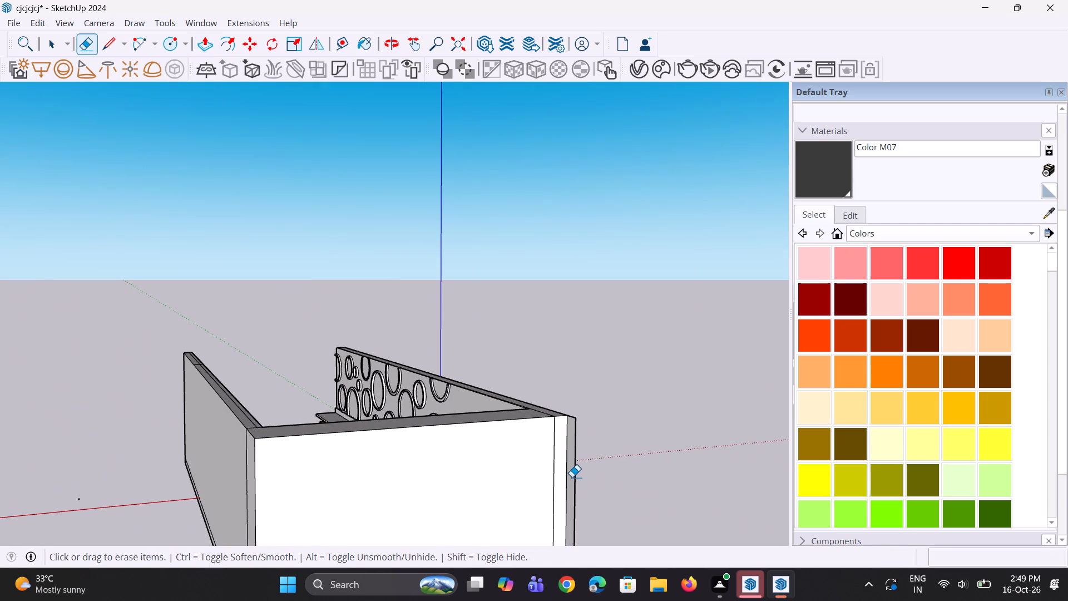
left_click(575, 479)
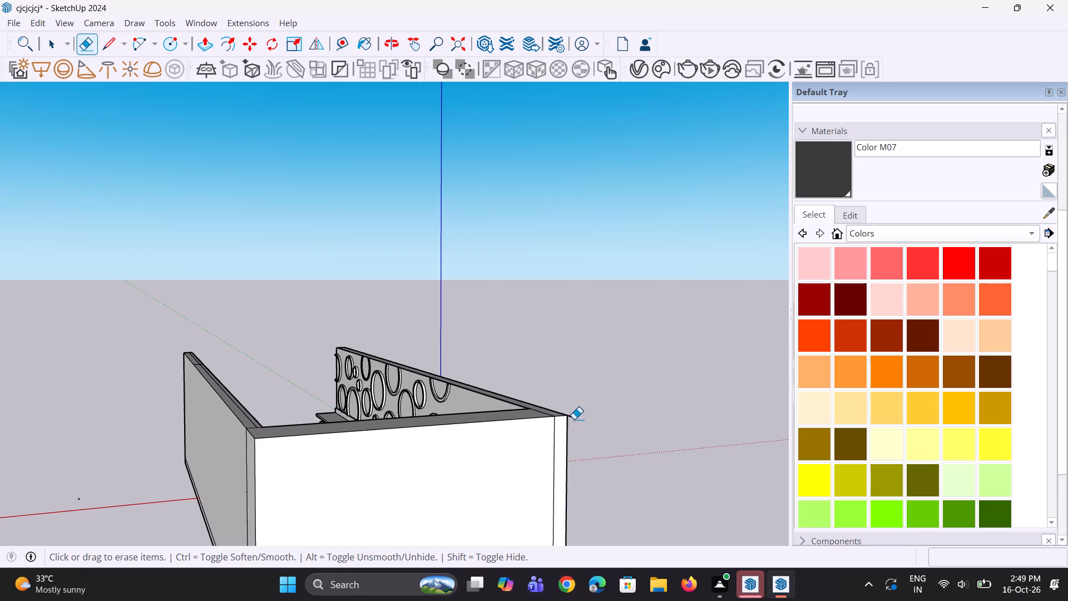
left_click(574, 419)
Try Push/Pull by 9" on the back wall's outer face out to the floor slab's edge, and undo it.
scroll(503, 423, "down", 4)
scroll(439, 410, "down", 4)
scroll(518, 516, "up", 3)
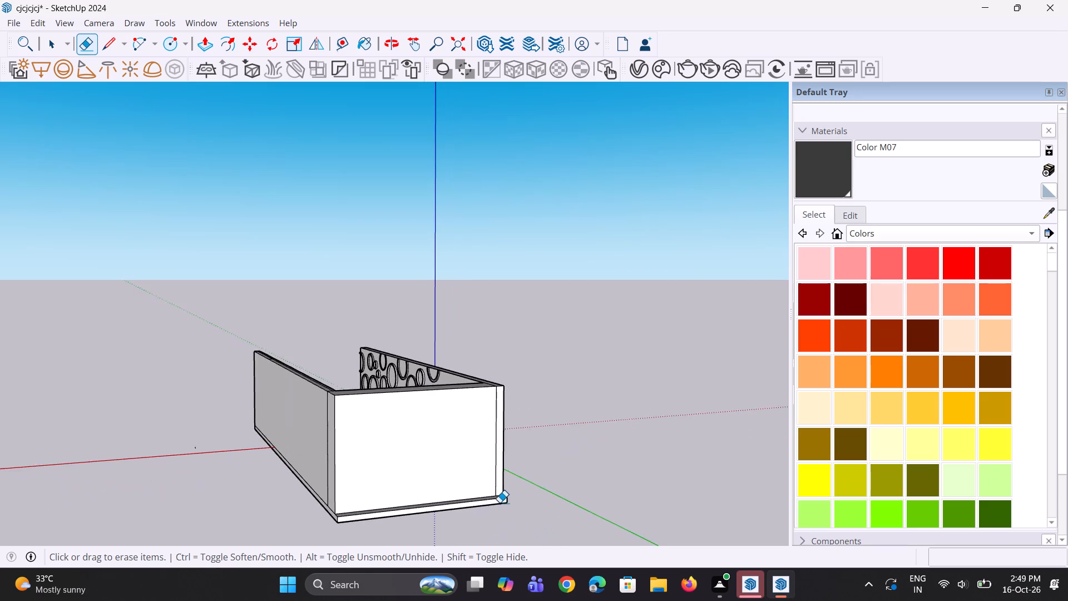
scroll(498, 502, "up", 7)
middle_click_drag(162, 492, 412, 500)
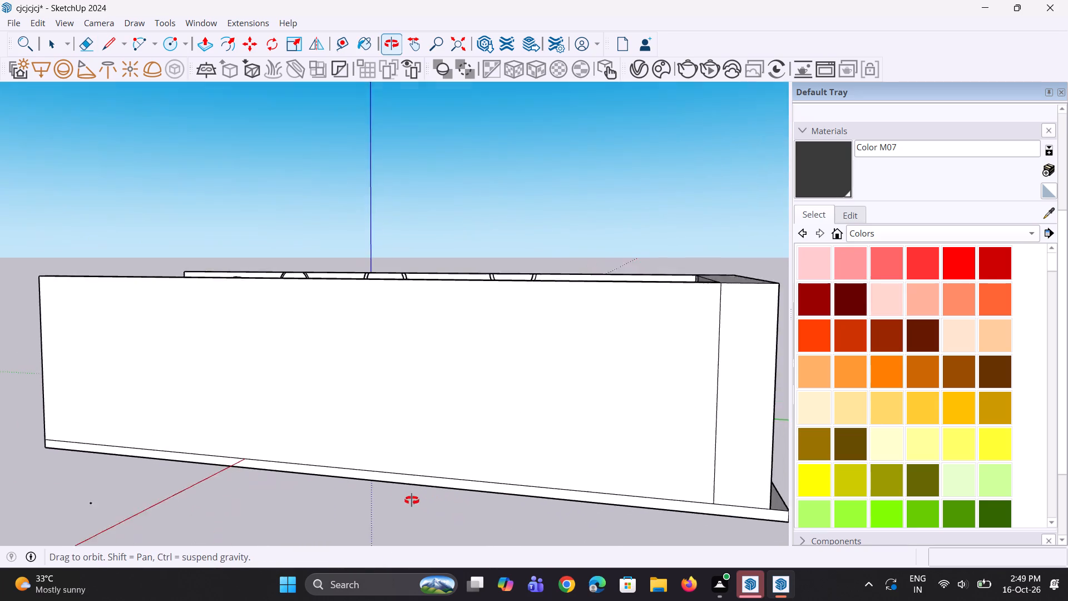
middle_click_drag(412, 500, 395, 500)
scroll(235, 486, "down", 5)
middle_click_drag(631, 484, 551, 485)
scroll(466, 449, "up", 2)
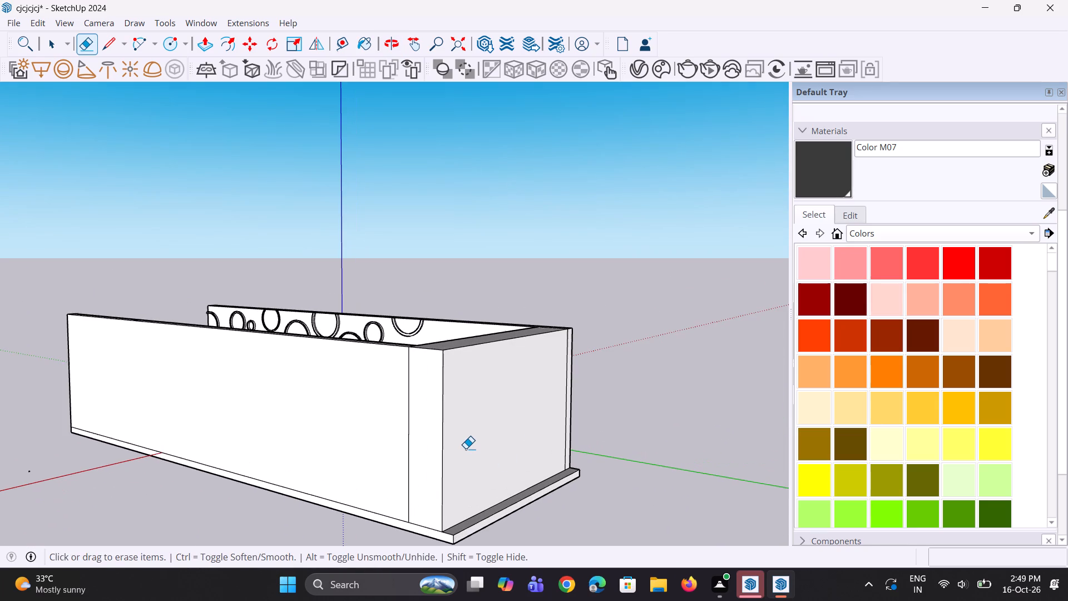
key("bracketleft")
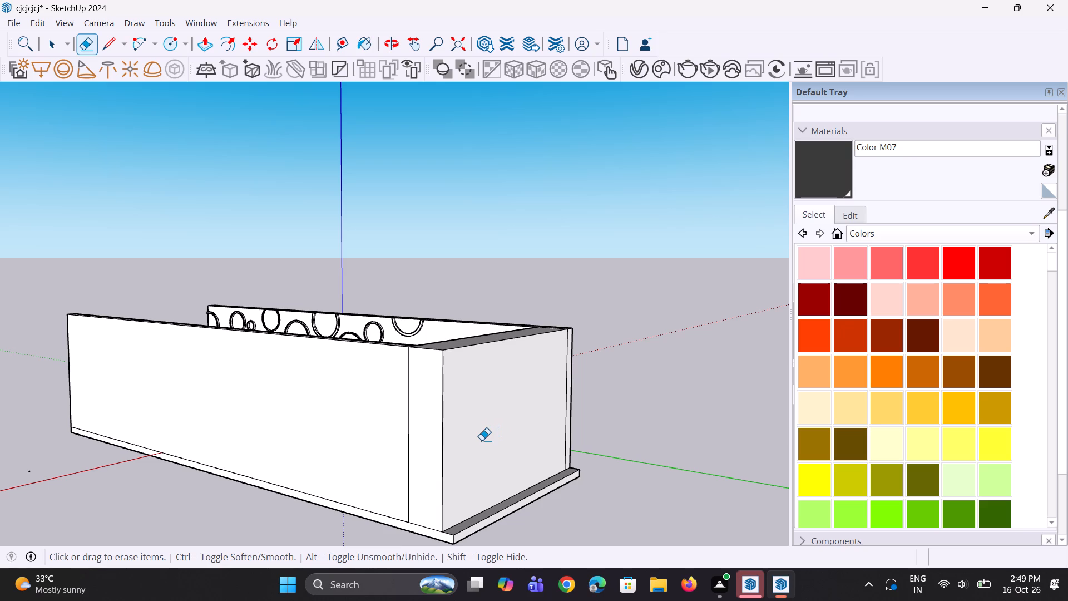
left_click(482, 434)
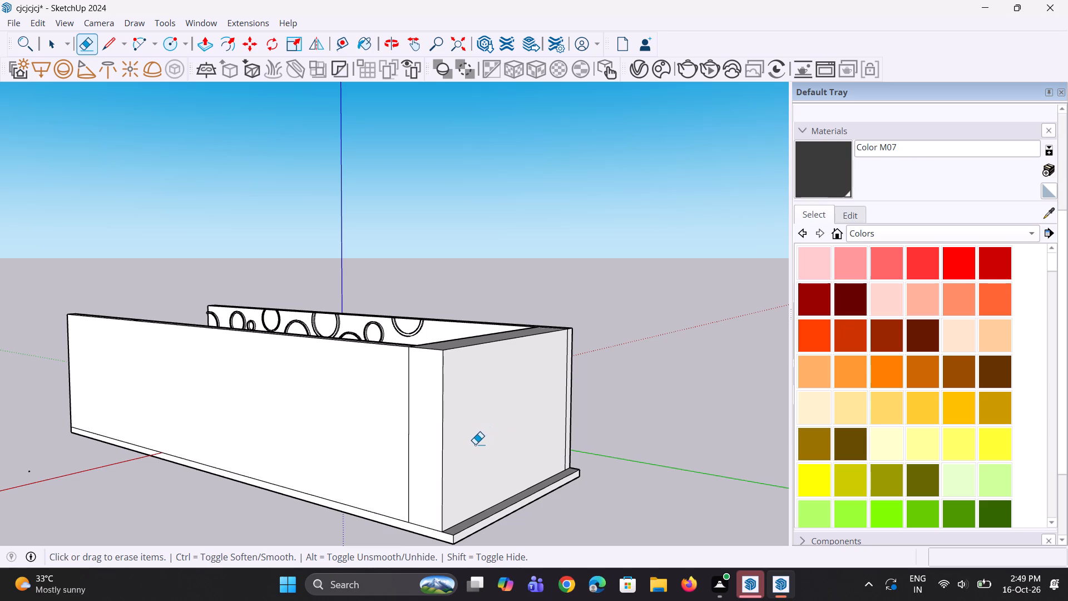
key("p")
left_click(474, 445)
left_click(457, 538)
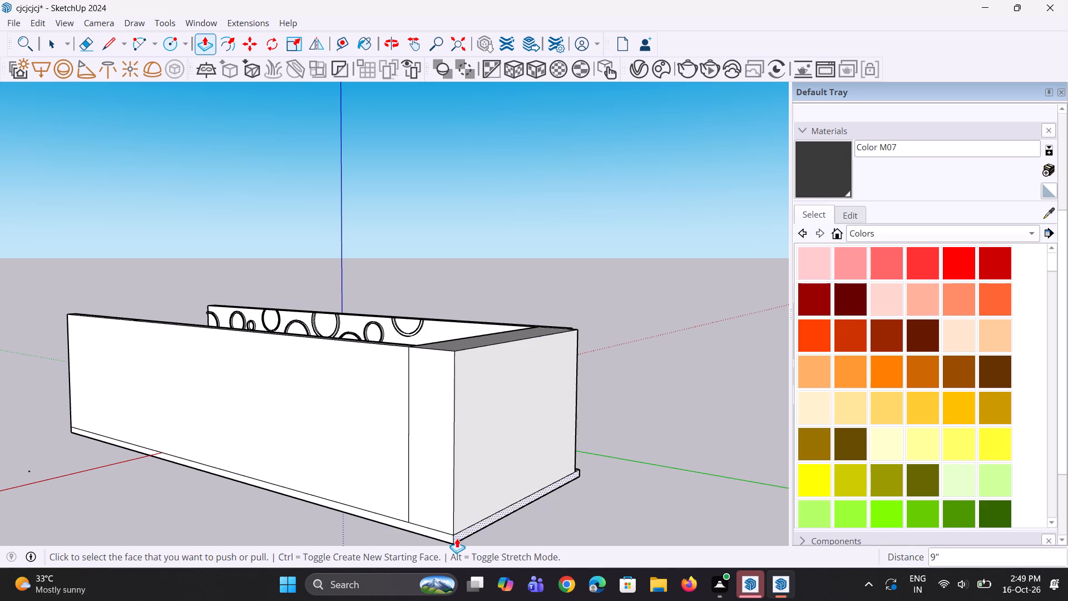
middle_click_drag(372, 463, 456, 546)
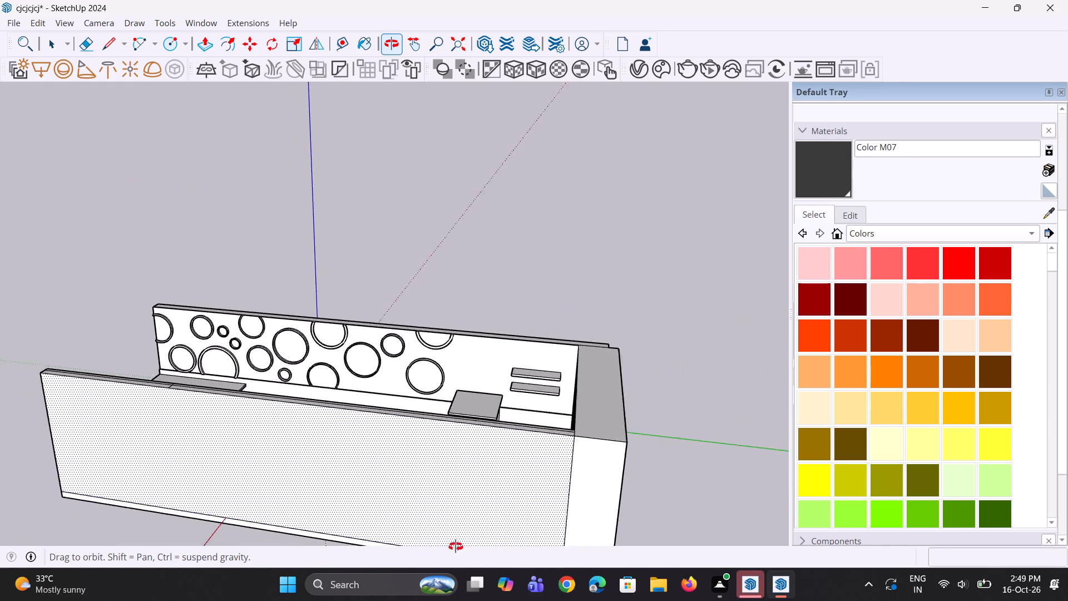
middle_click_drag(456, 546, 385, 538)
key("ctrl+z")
Push/Pull the back wall's outer face out to the floor slab's edge with a new starting face.
left_click(506, 495)
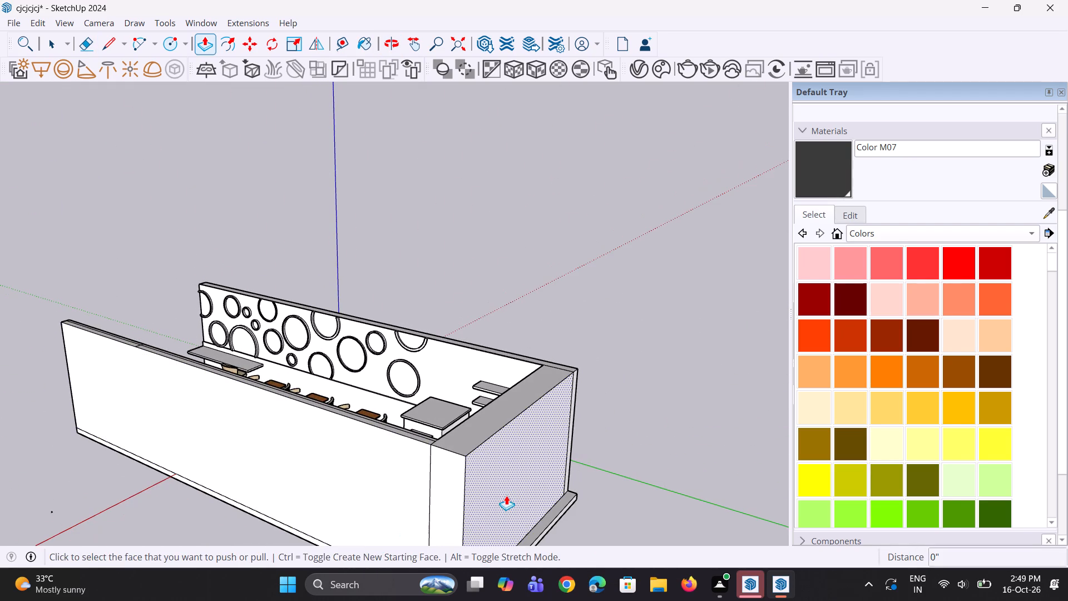
scroll(516, 492, "down", 6)
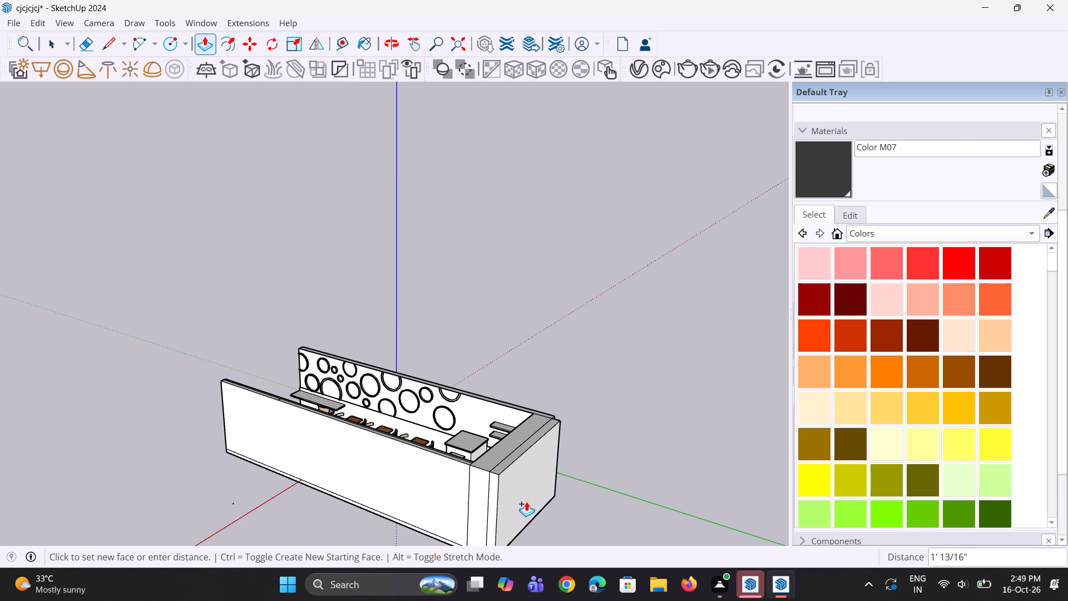
scroll(489, 452, "down", 4)
middle_click_drag(486, 450, 502, 380)
scroll(506, 502, "up", 2)
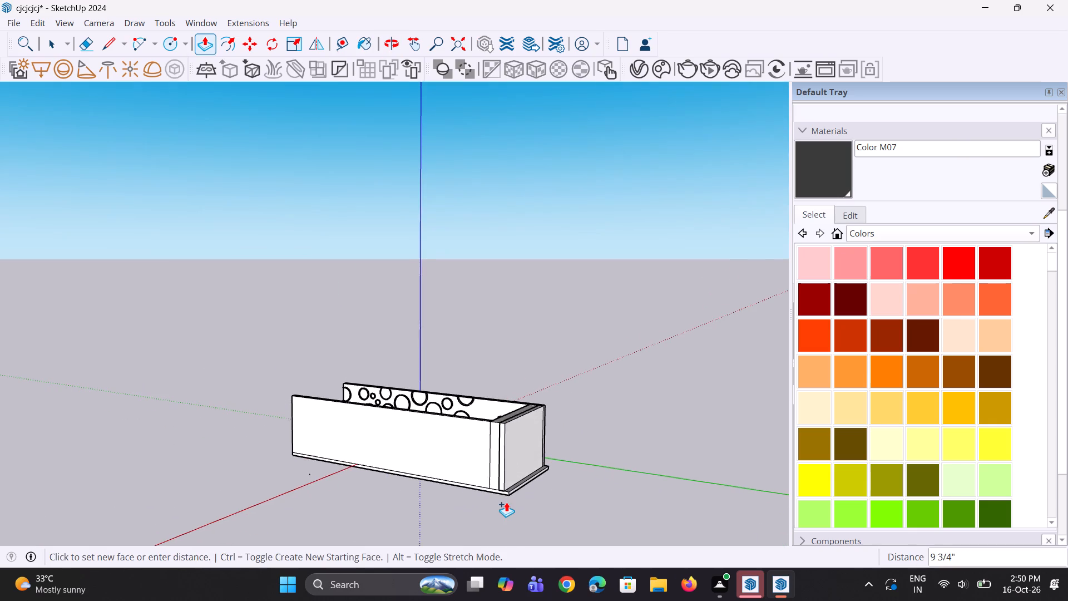
scroll(506, 502, "up", 4)
left_click(508, 490)
Fill the notch at the ring wall's outer back corner by pulling the outer layer's narrow end face 9" toward the floor slab's edge.
middle_click_drag(566, 487, 48, 489)
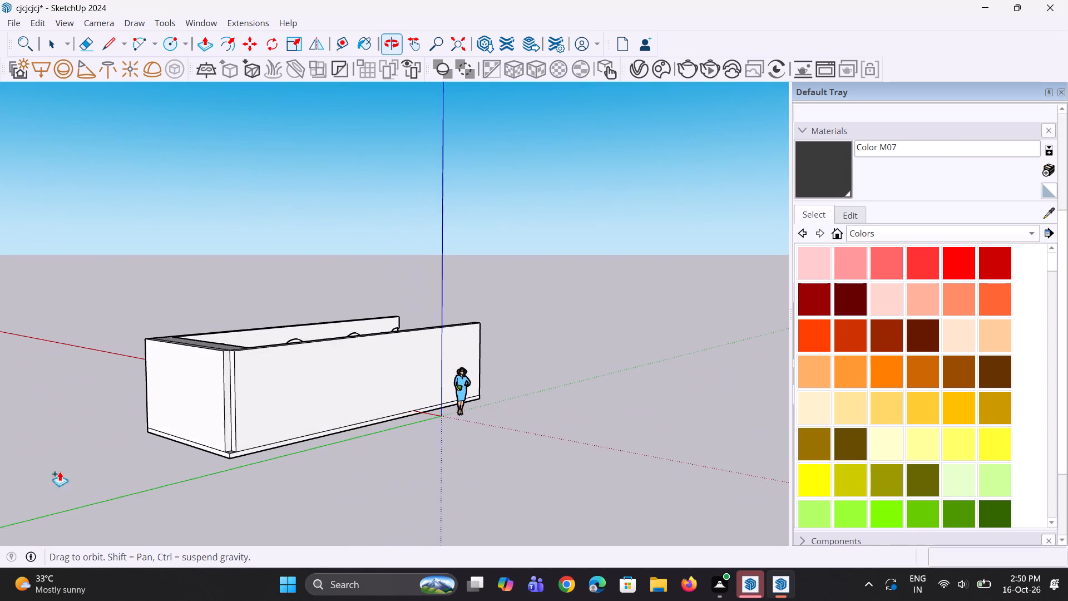
scroll(193, 411, "up", 6)
scroll(207, 454, "up", 3)
left_click(233, 479)
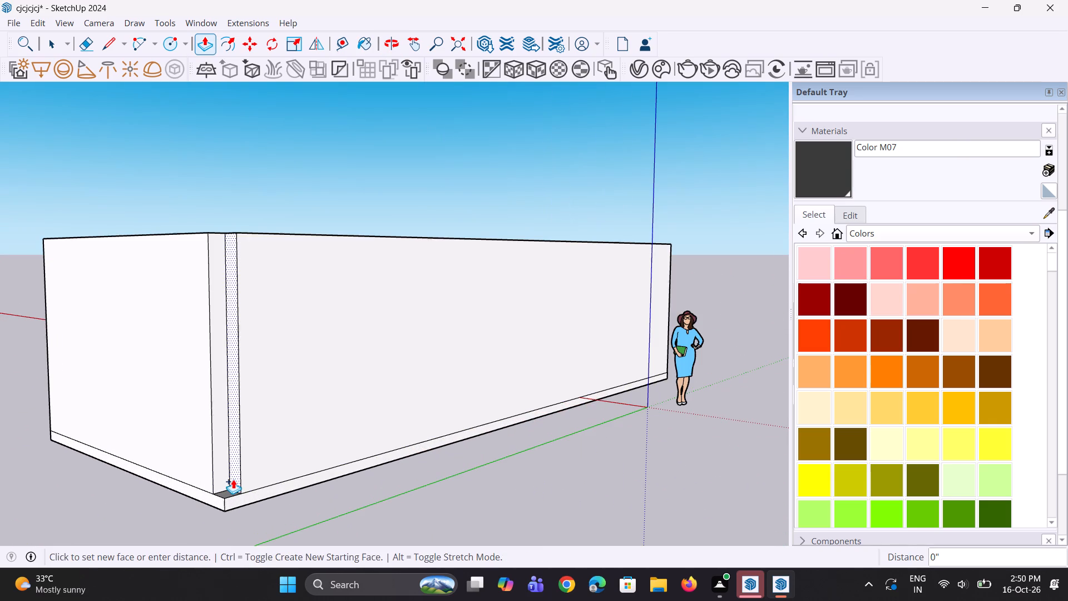
left_click(214, 508)
Measure the overall width across the two service counters, from the ring-wall side to the far counter's outer end.
scroll(231, 473, "down", 5)
middle_click_drag(56, 445, 570, 532)
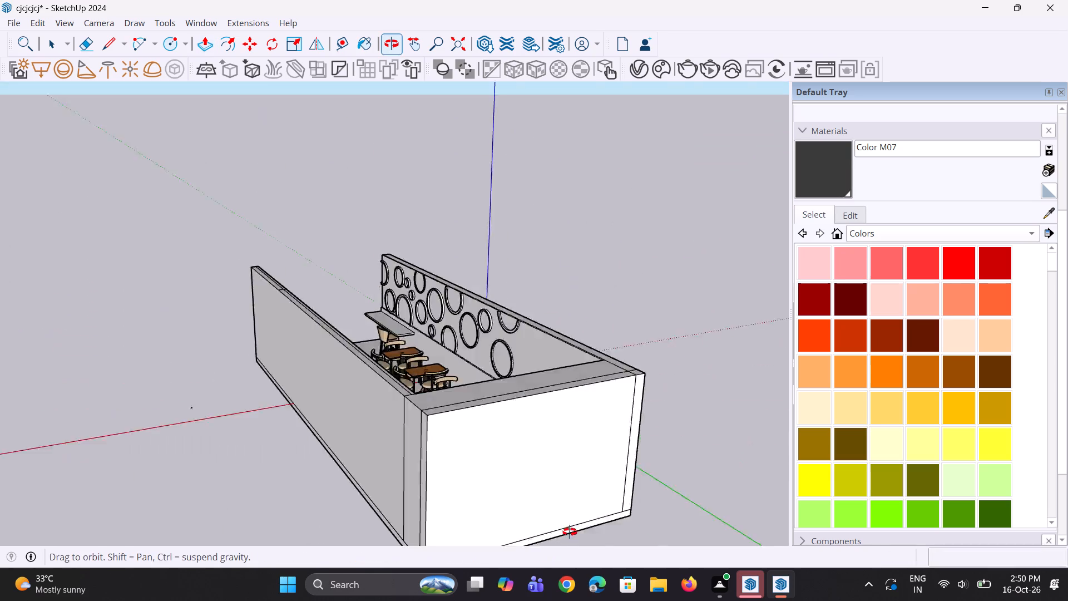
middle_click_drag(570, 532, 589, 538)
middle_click_drag(304, 490, 796, 587)
middle_click_drag(303, 512, 349, 467)
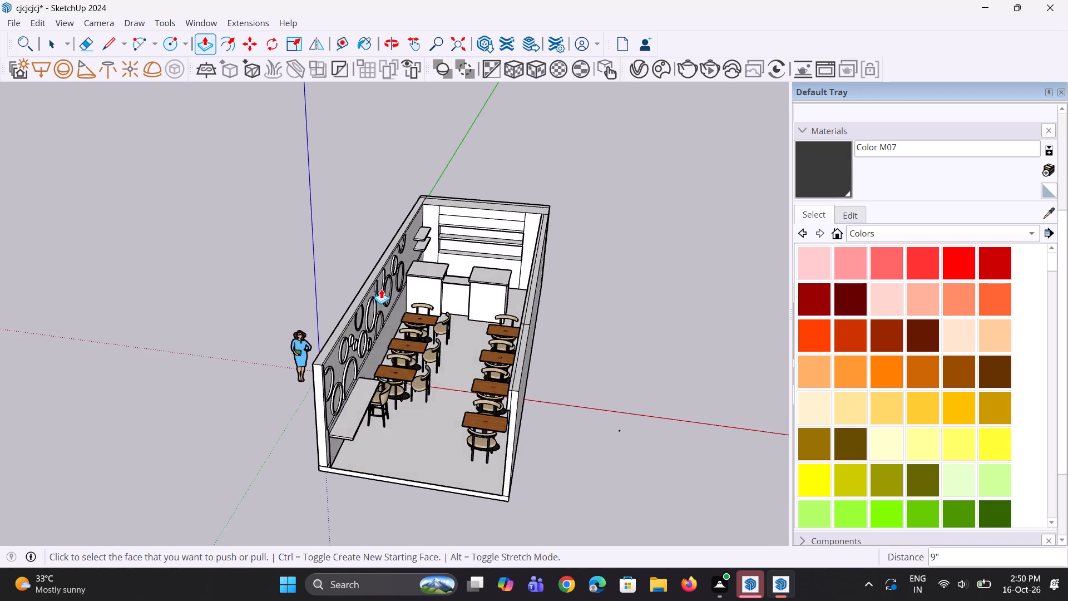
scroll(381, 285, "up", 4)
scroll(412, 327, "up", 4)
scroll(420, 356, "down", 5)
middle_click_drag(513, 418, 495, 371)
scroll(513, 418, "up", 1)
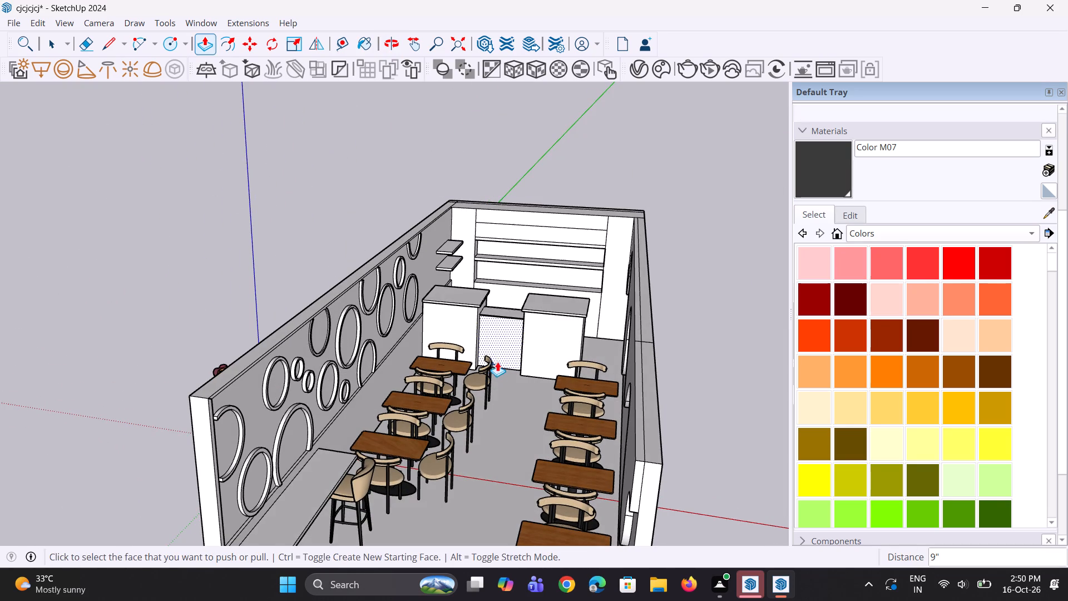
key("space")
key("space")
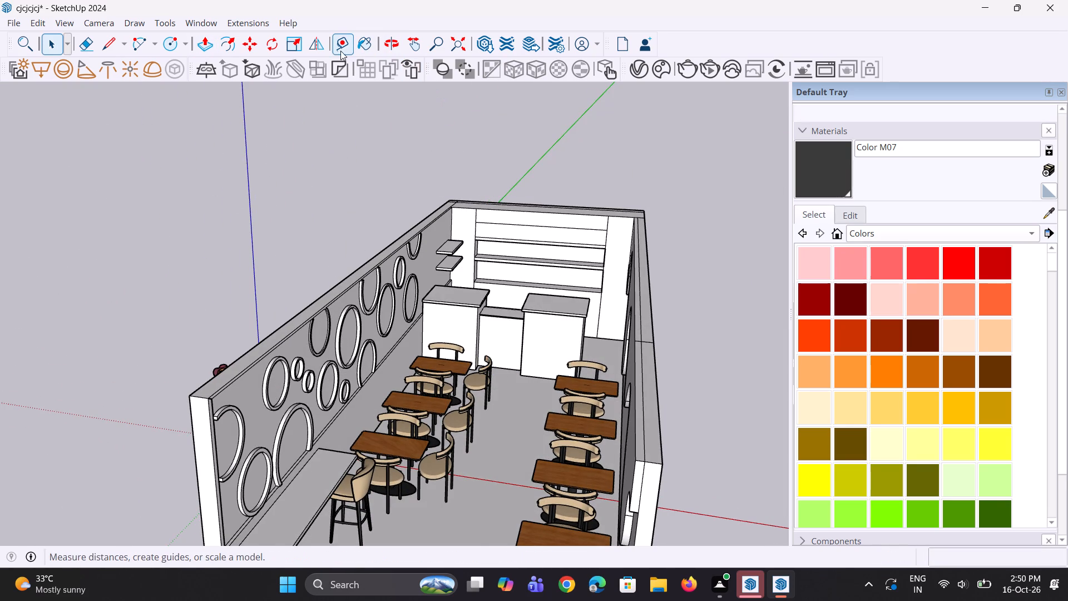
left_click(339, 50)
scroll(442, 321, "up", 4)
left_click(419, 318)
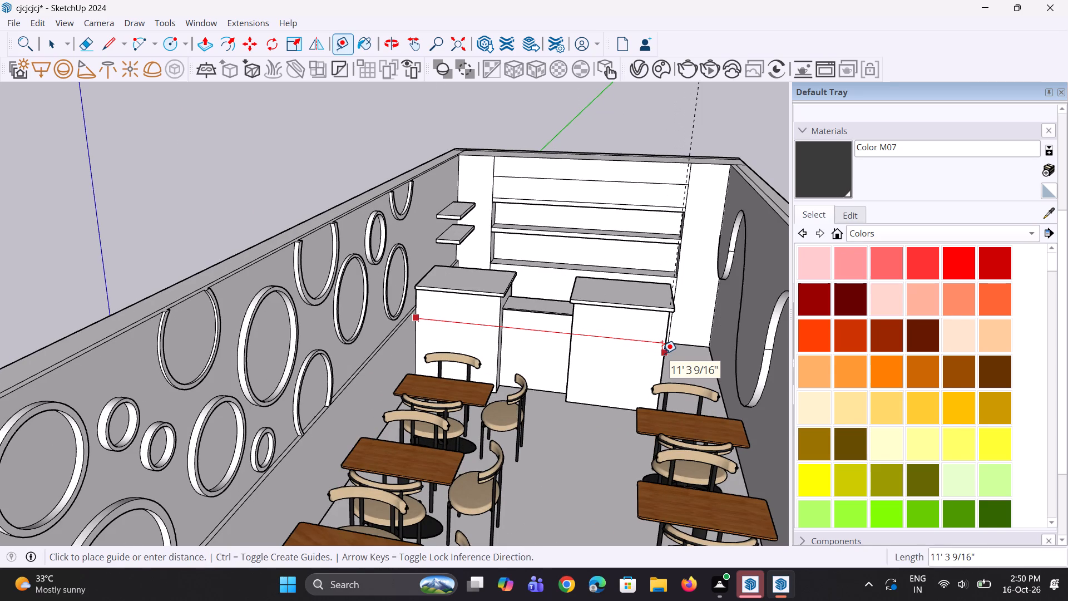
key("space")
key("space")
Measure the floor slab's long outer bottom edge along the wall opposite the ring wall, from front corner to back corner.
scroll(431, 385, "down", 8)
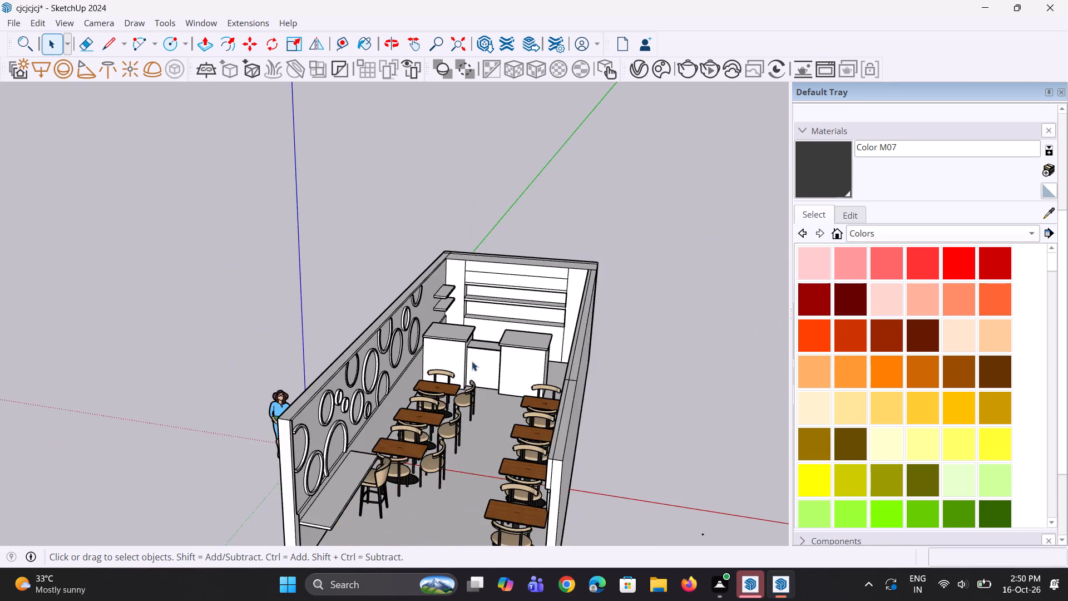
scroll(472, 361, "down", 4)
middle_click_drag(520, 417, 327, 387)
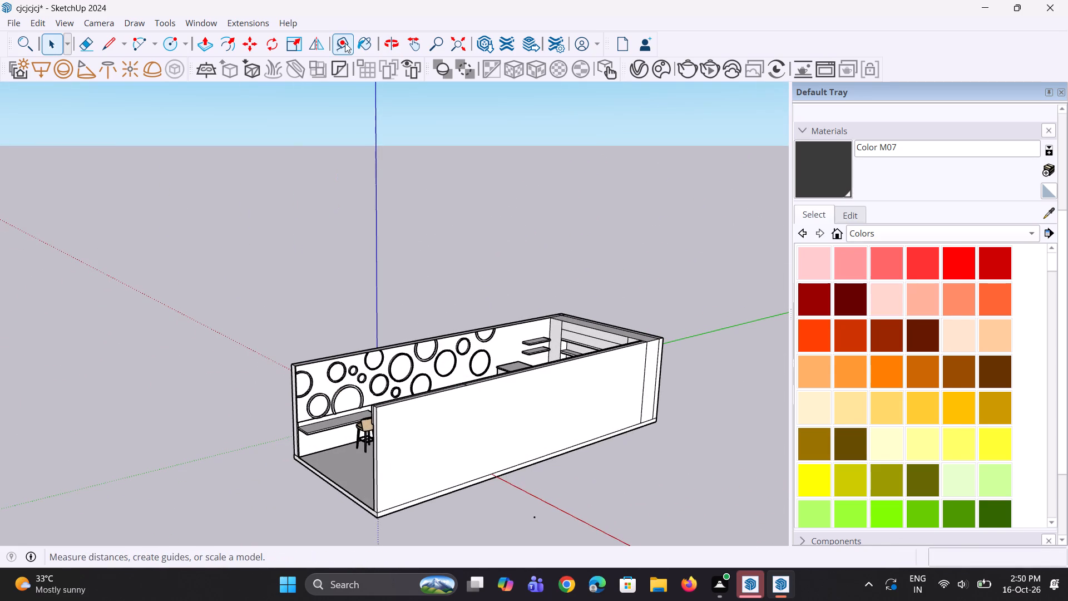
left_click(345, 43)
scroll(350, 564, "up", 3)
scroll(389, 515, "up", 4)
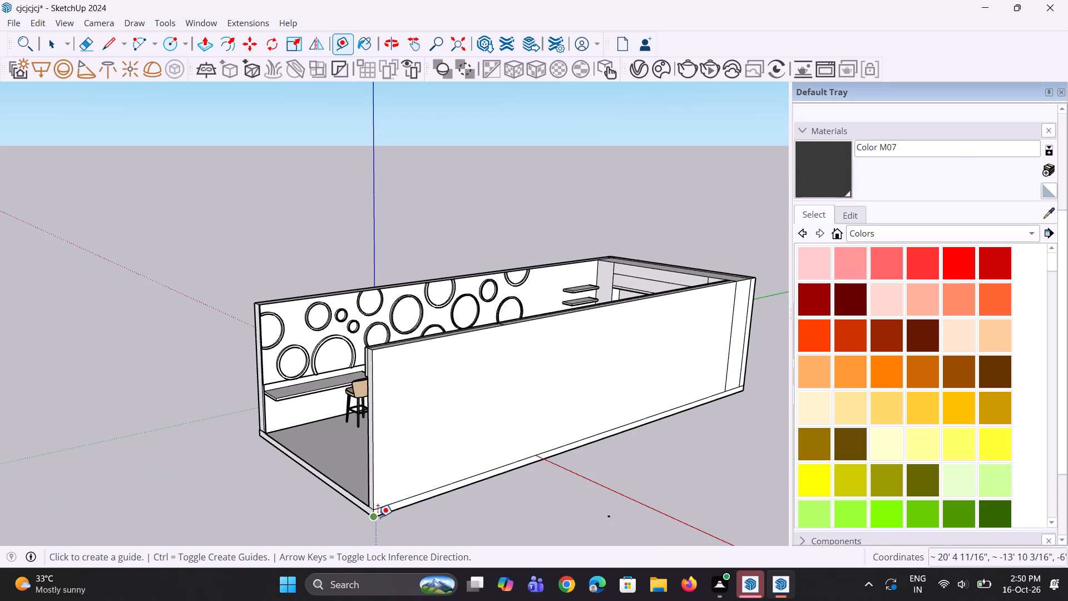
left_click(378, 521)
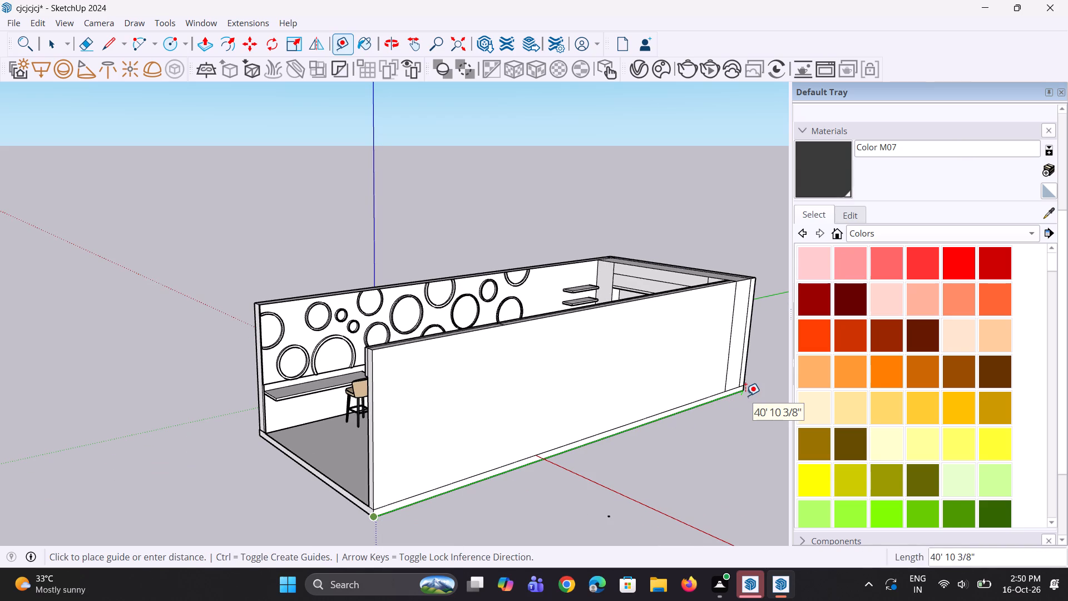
key("space")
key("space")
key("space")
left_click(667, 456)
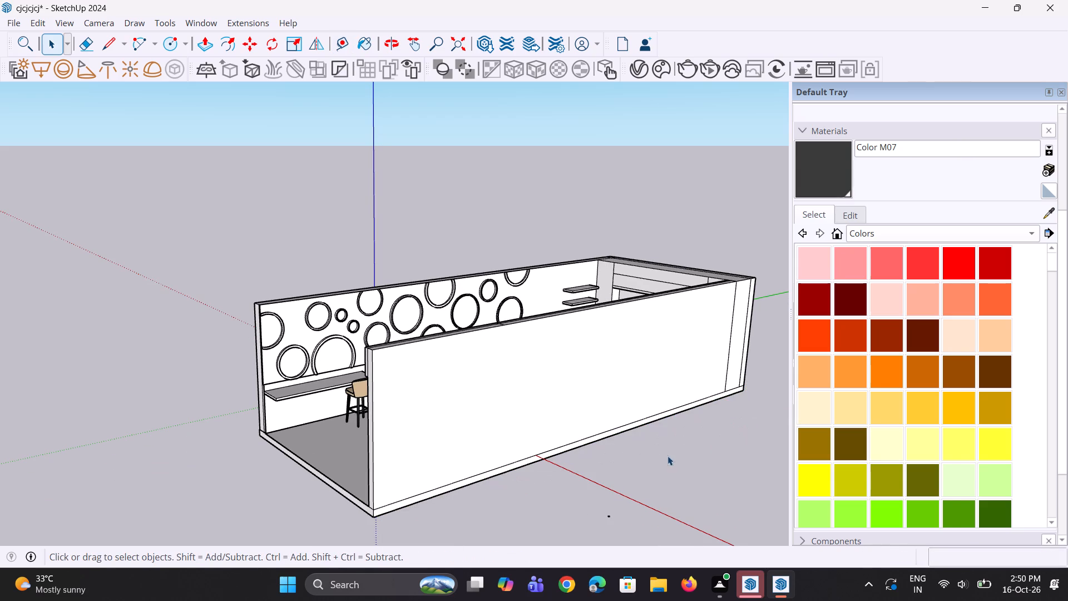
Examine the café interior's service counters, back shelving and table rows from inside and from above.
scroll(157, 415, "down", 4)
middle_click_drag(176, 441, 411, 481)
scroll(440, 477, "up", 8)
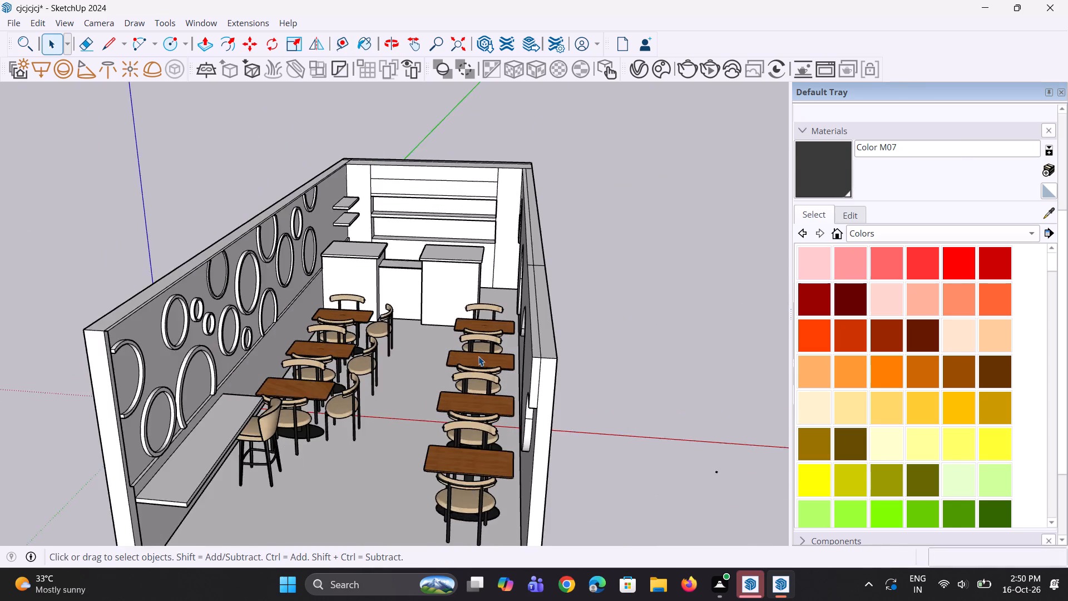
scroll(431, 421, "down", 5)
scroll(439, 433, "up", 2)
middle_click_drag(441, 431, 458, 388)
scroll(384, 183, "up", 9)
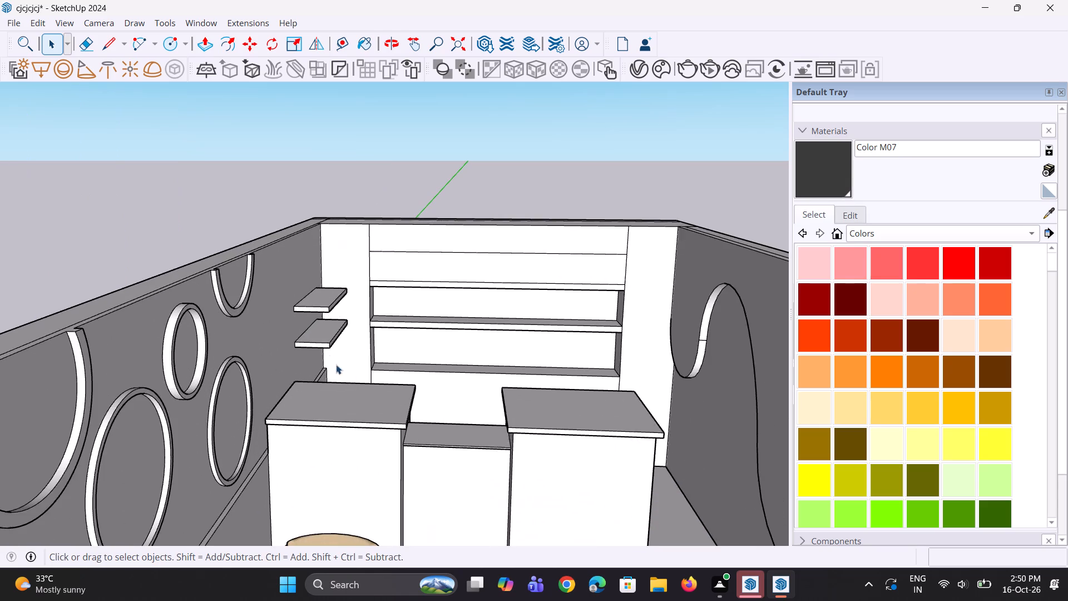
middle_click_drag(340, 367, 285, 398)
scroll(300, 398, "down", 5)
middle_click_drag(309, 425, 255, 440)
scroll(264, 436, "down", 9)
middle_click_drag(153, 449, 182, 423)
scroll(226, 393, "down", 4)
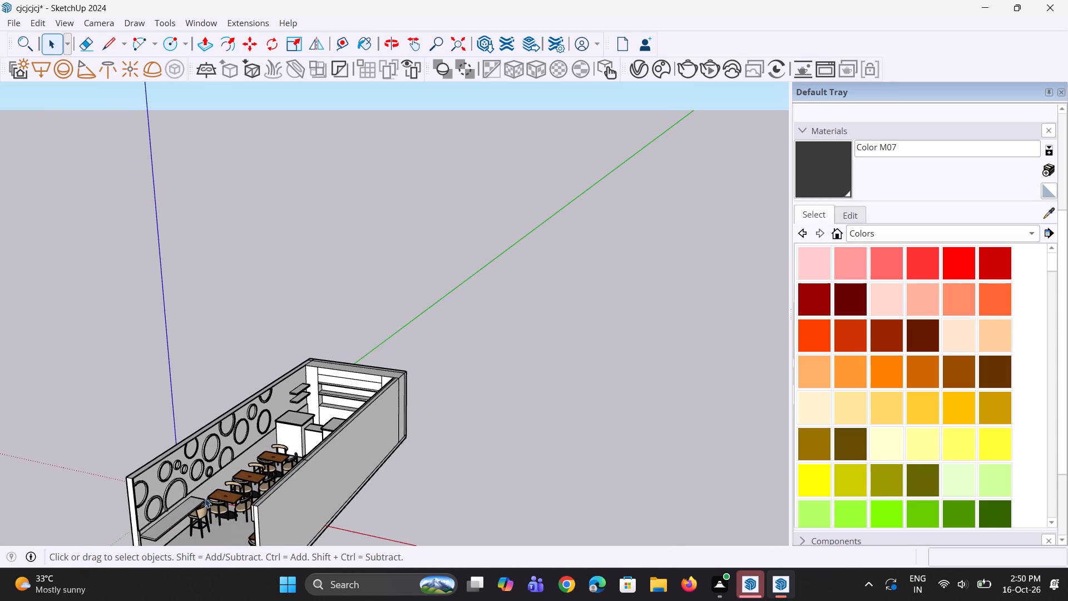
scroll(192, 508, "up", 8)
scroll(225, 475, "down", 1)
middle_click_drag(227, 475, 290, 449)
scroll(290, 449, "down", 10)
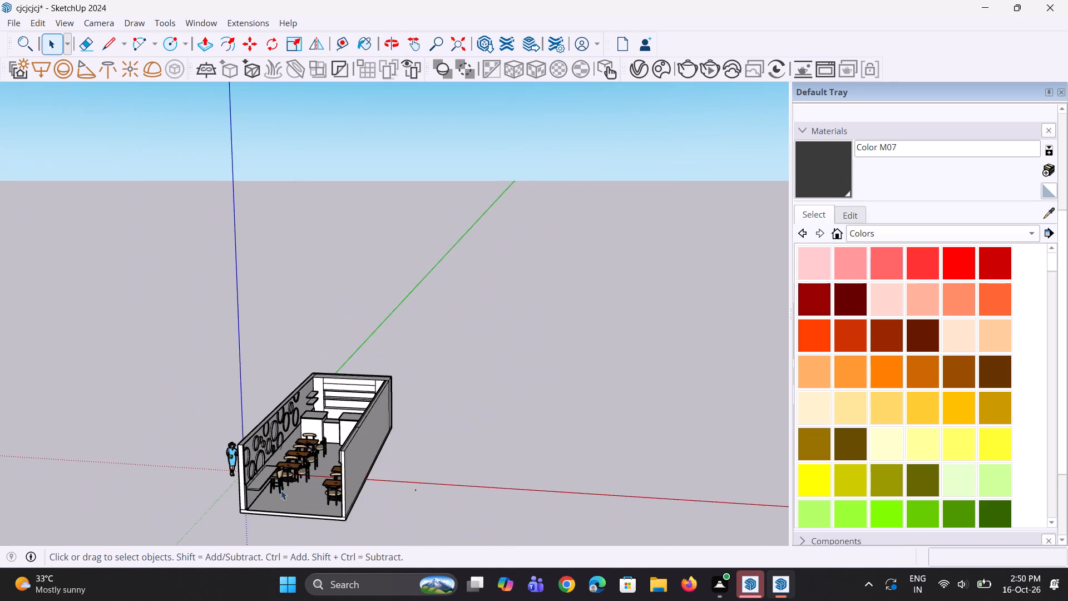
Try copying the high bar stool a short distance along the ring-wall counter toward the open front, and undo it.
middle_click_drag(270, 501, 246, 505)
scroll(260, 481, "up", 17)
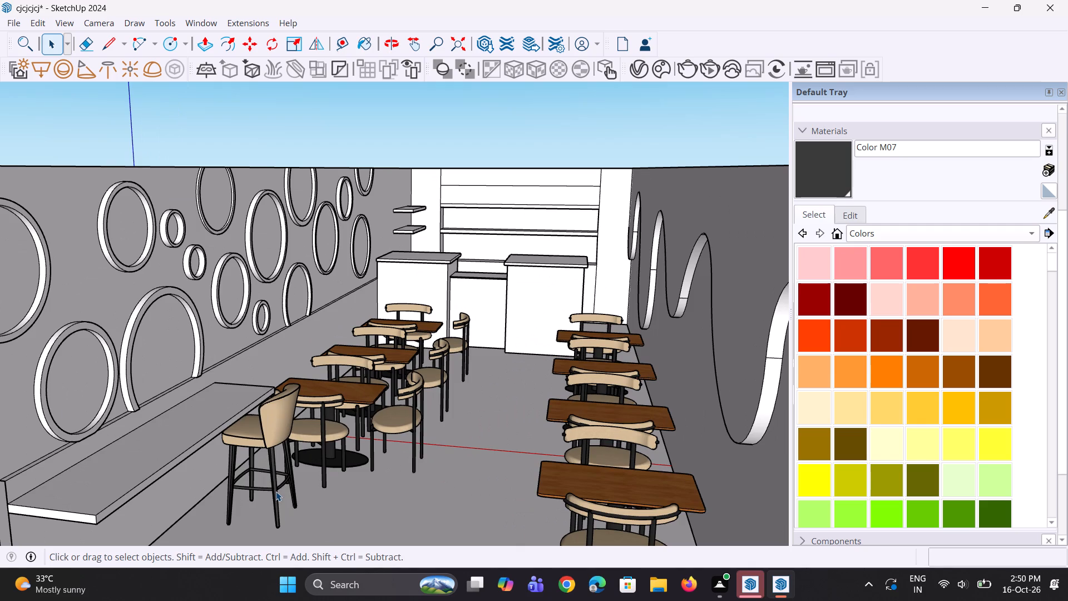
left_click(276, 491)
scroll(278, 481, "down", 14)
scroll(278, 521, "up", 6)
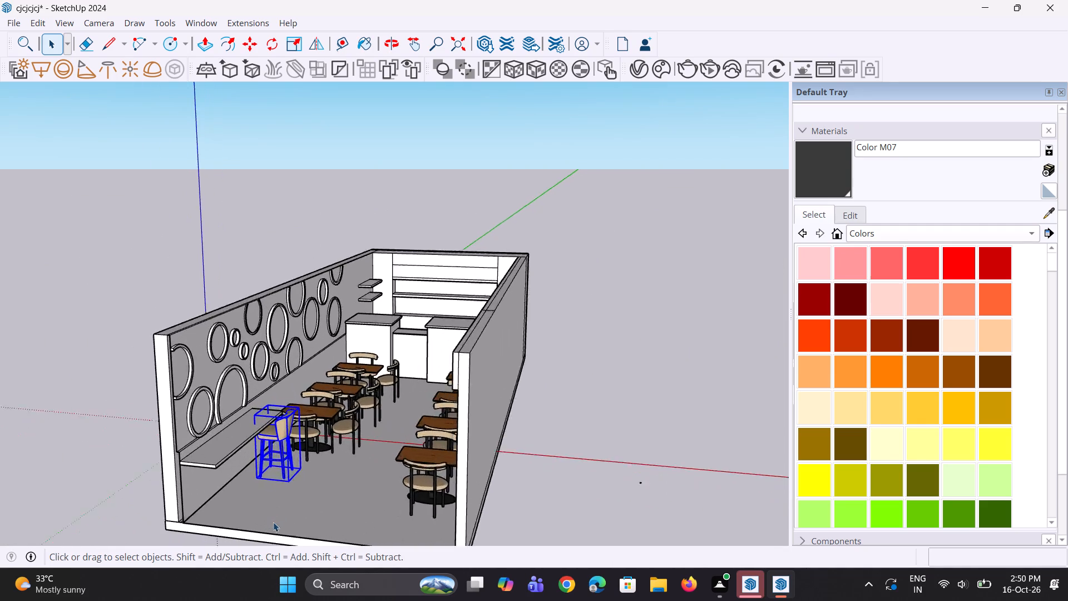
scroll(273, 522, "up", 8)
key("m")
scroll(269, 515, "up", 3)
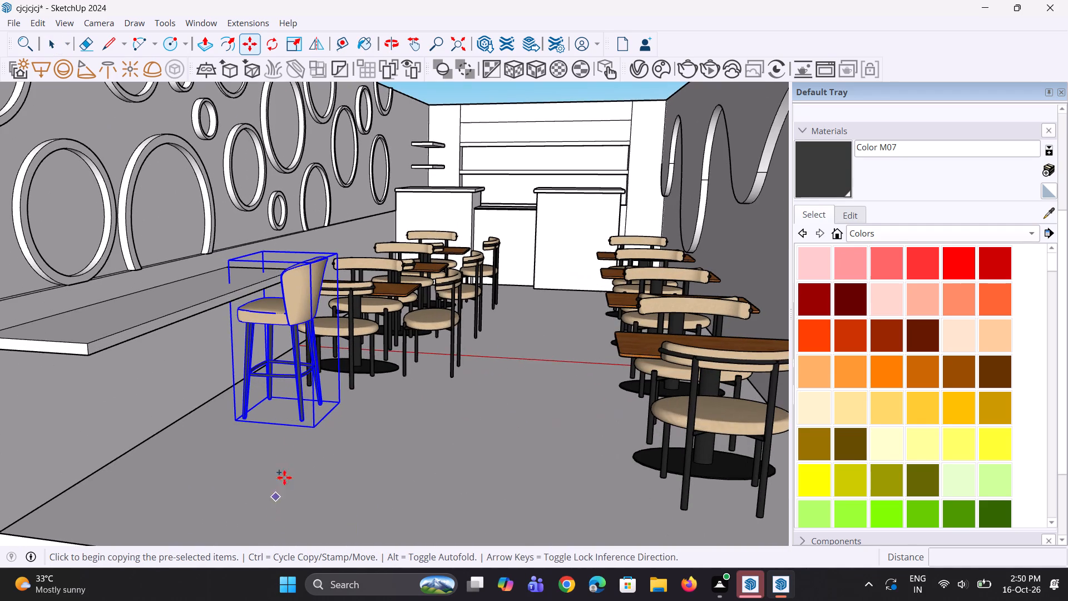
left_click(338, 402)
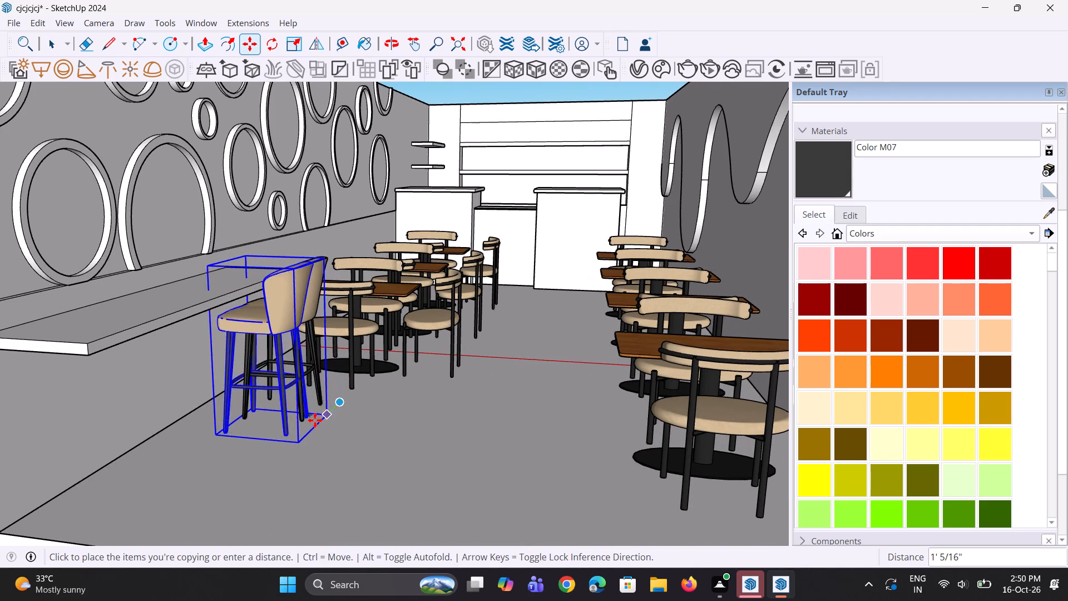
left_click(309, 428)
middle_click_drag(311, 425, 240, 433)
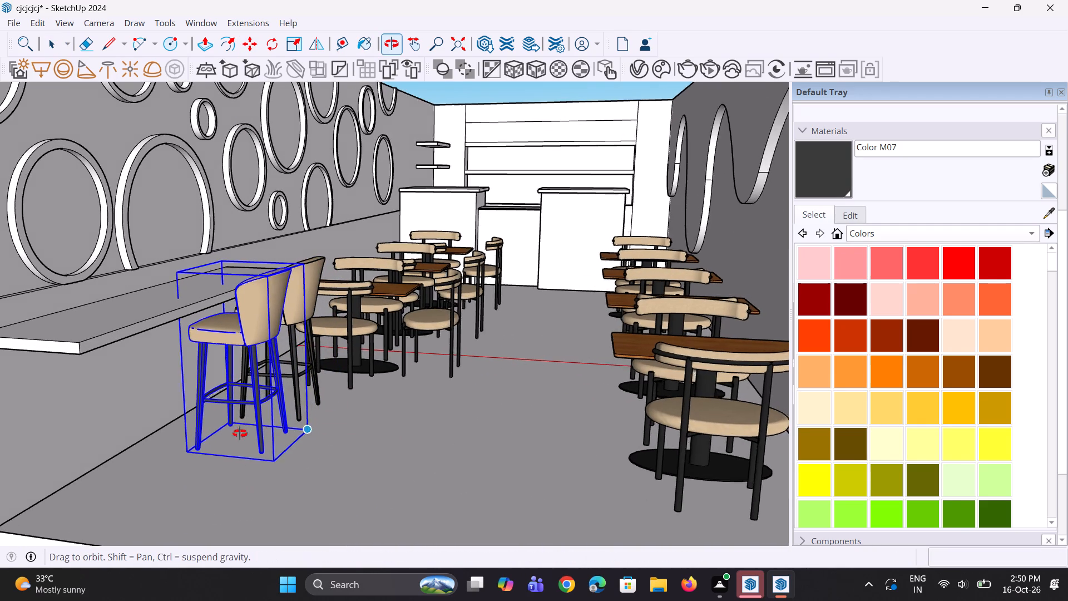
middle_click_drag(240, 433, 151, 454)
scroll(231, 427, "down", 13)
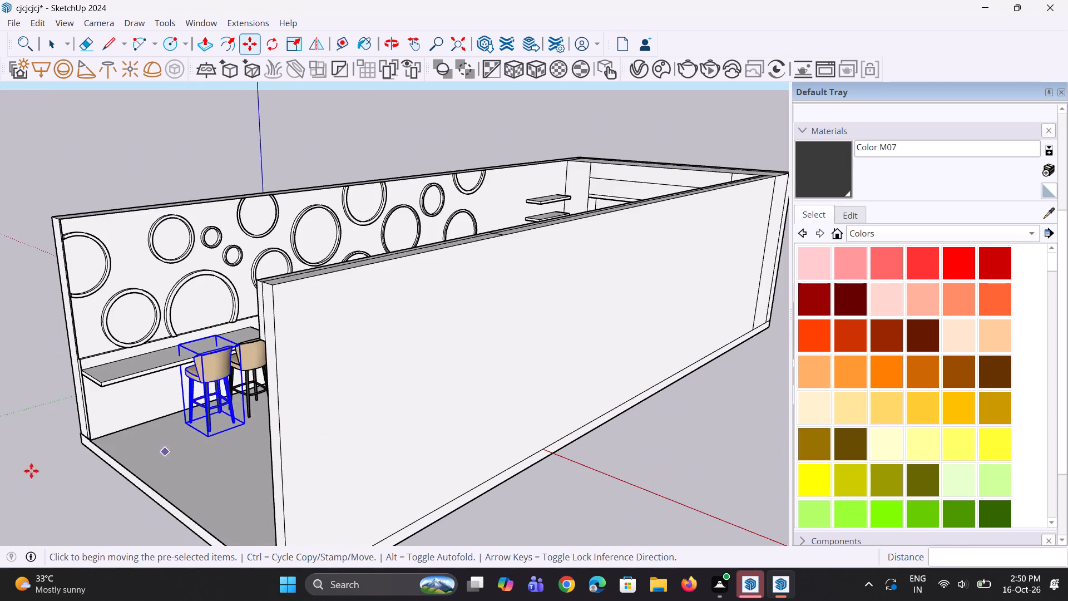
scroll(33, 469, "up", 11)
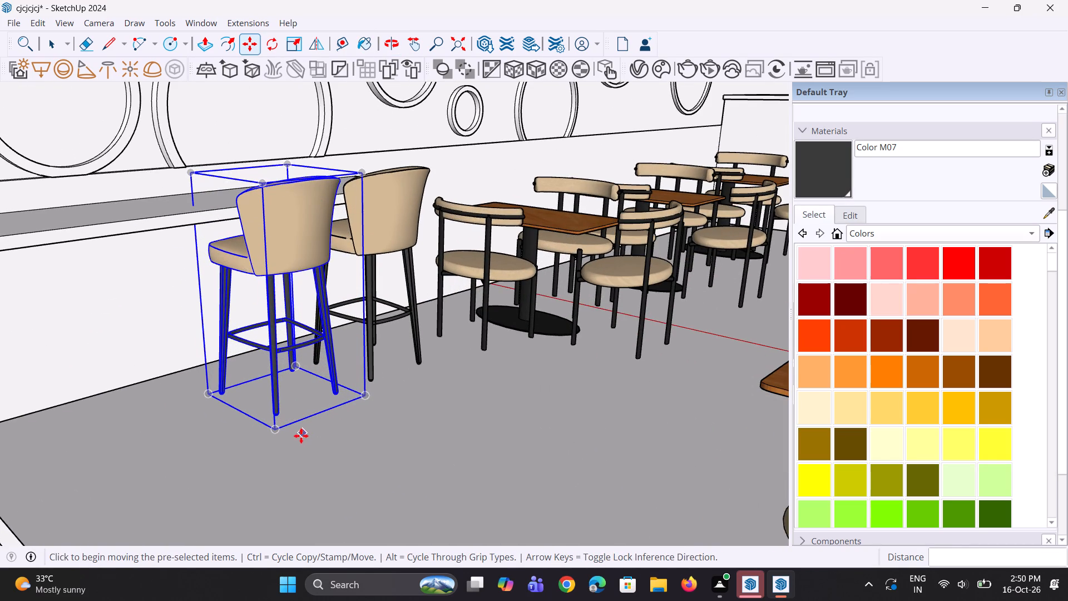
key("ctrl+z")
Copy the high bar stool along the ring-wall counter toward the open front at about 2' 3 9/16" spacing, arrayed as three copies.
middle_click_drag(300, 436, 235, 478, "ctrl")
key("space")
key("space")
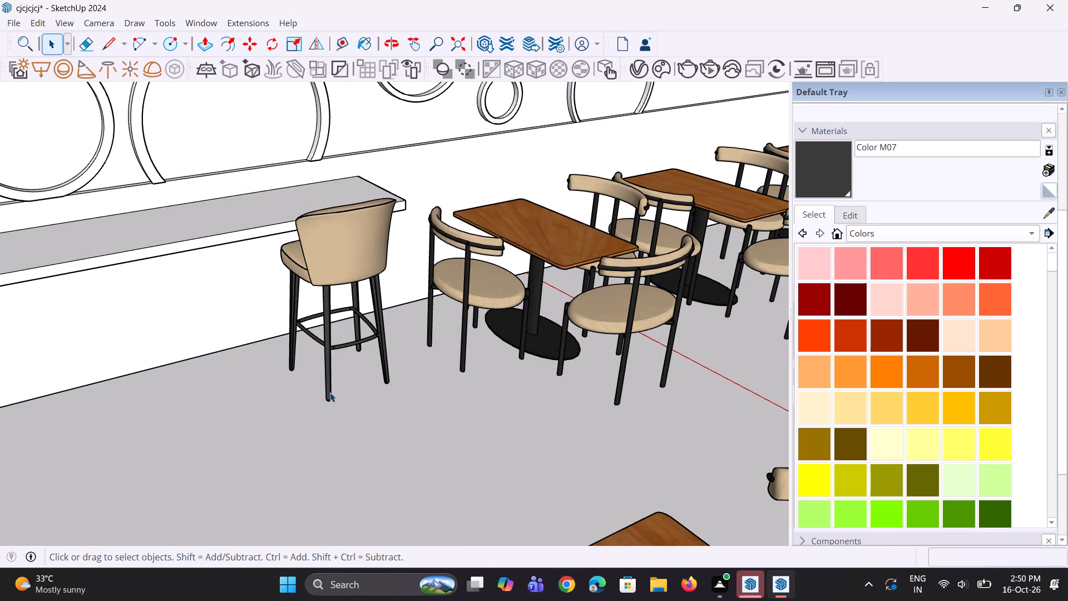
left_click(330, 392)
key("m")
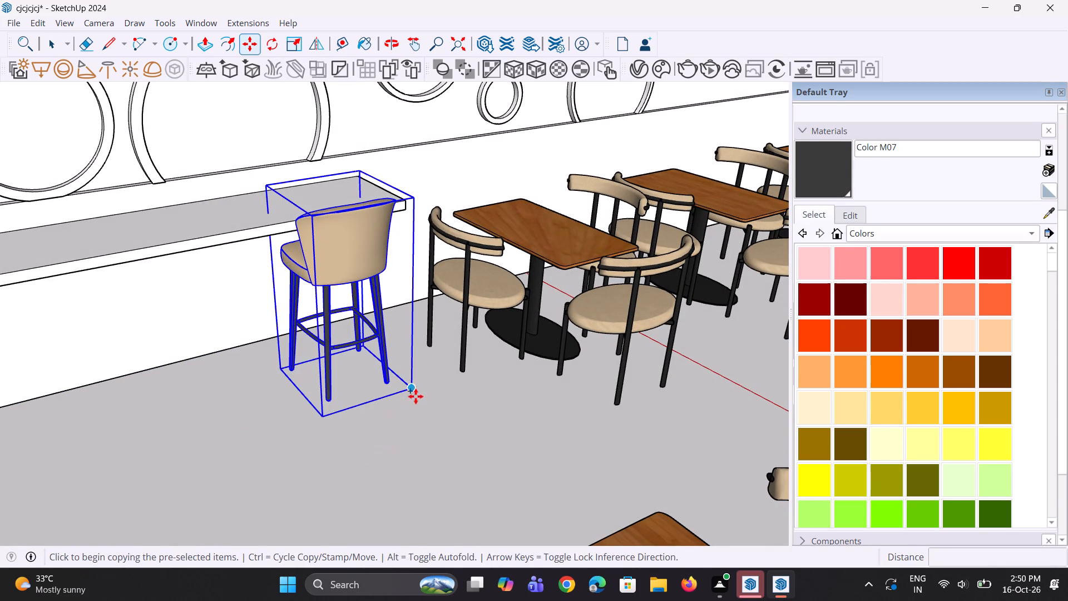
left_click(416, 394)
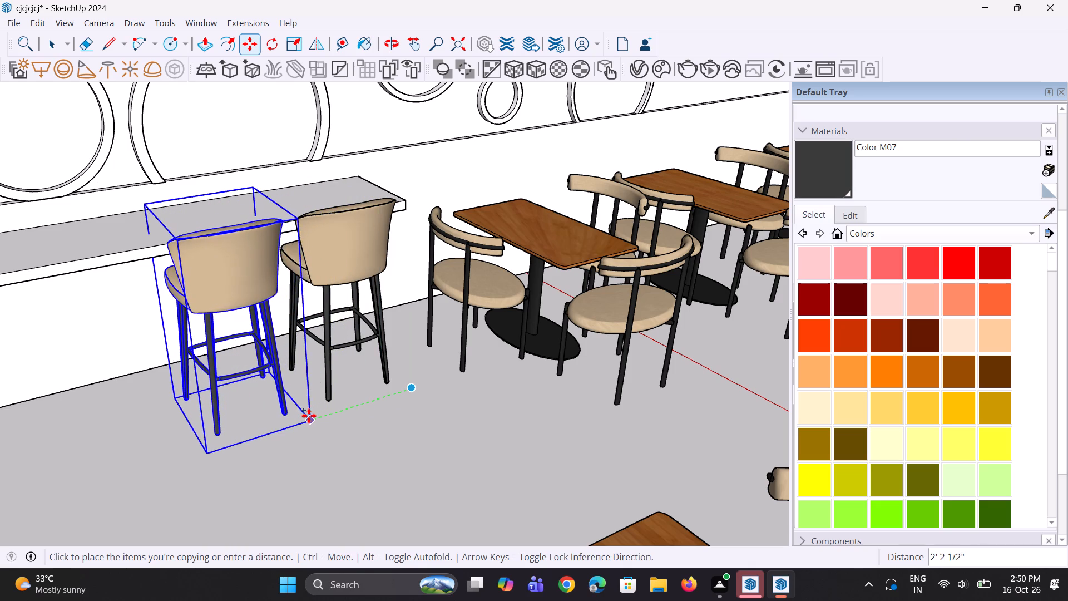
left_click(304, 417)
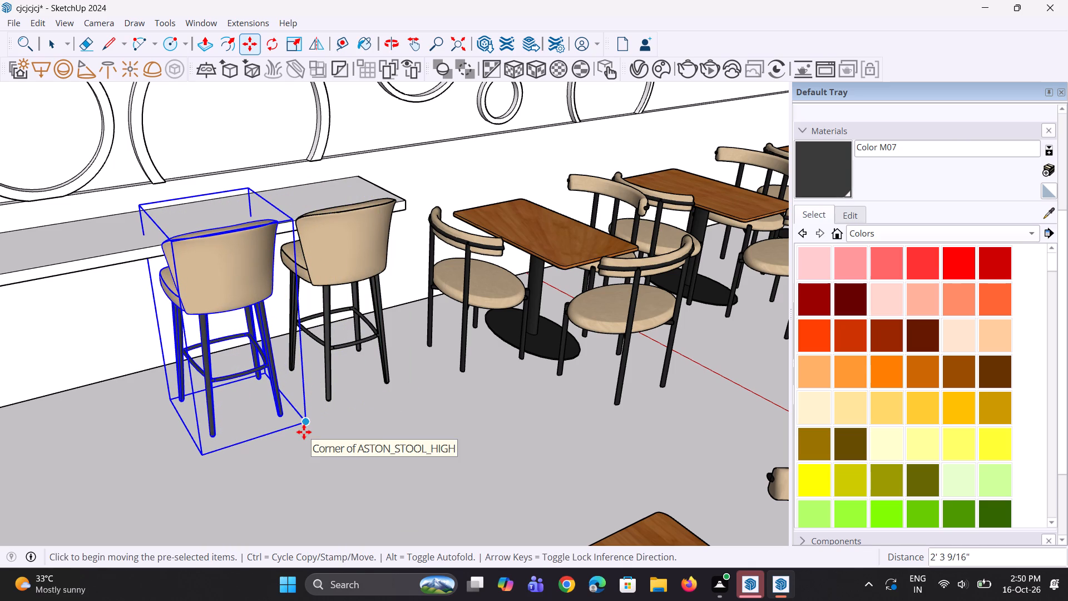
type("*3")
key("Return")
Delete the bar stool copy nearest the open front edge of the floor.
scroll(344, 426, "down", 10)
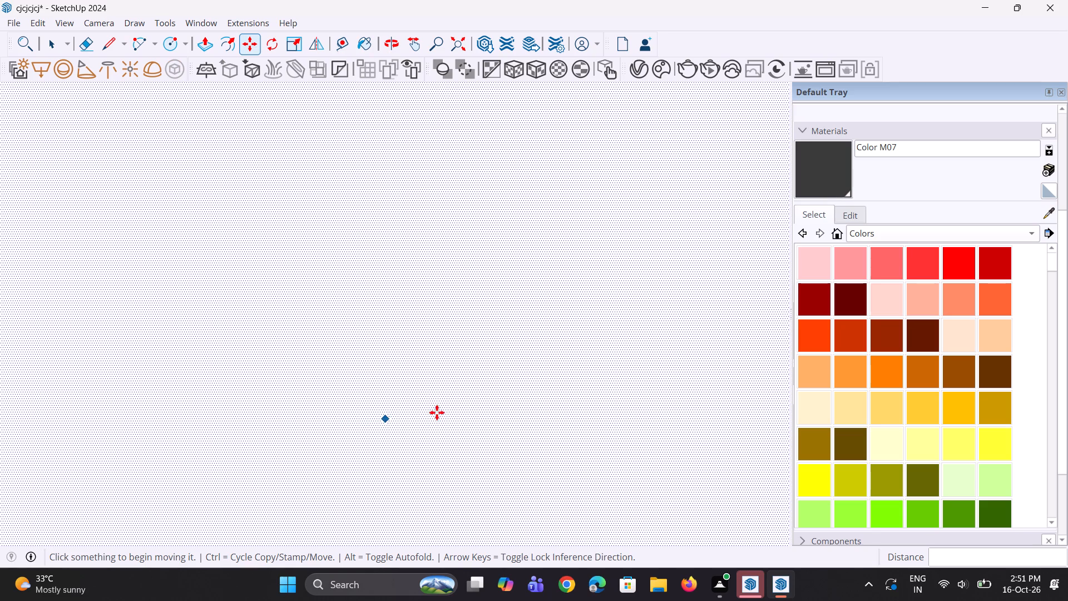
left_click(468, 50)
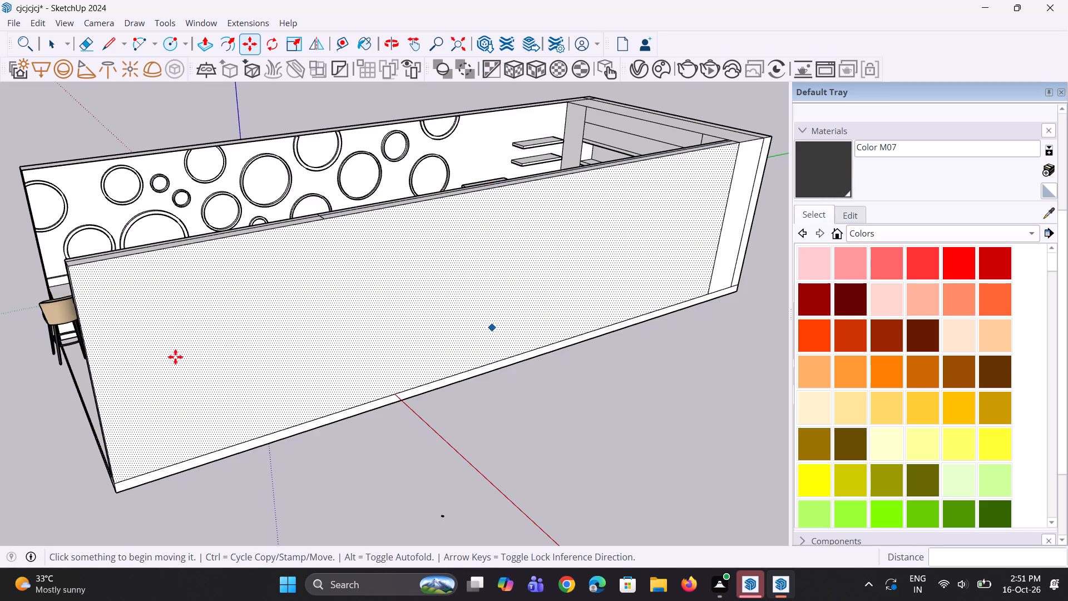
middle_click_drag(126, 373, 216, 346)
scroll(273, 372, "down", 3)
scroll(153, 439, "up", 4)
key("space")
key("space")
key("space")
left_click(93, 317)
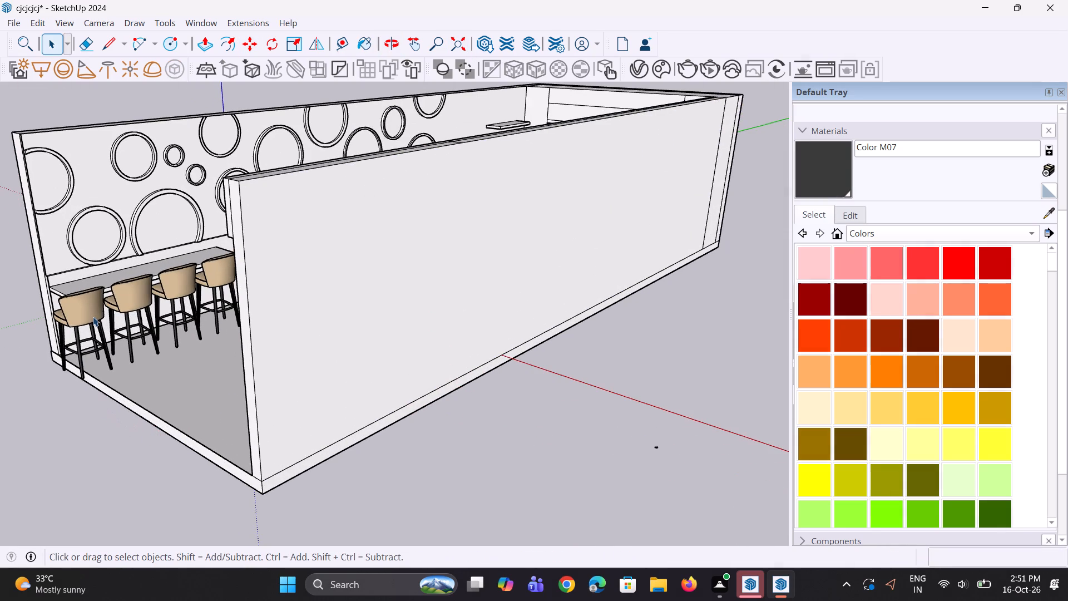
scroll(93, 359, "up", 5)
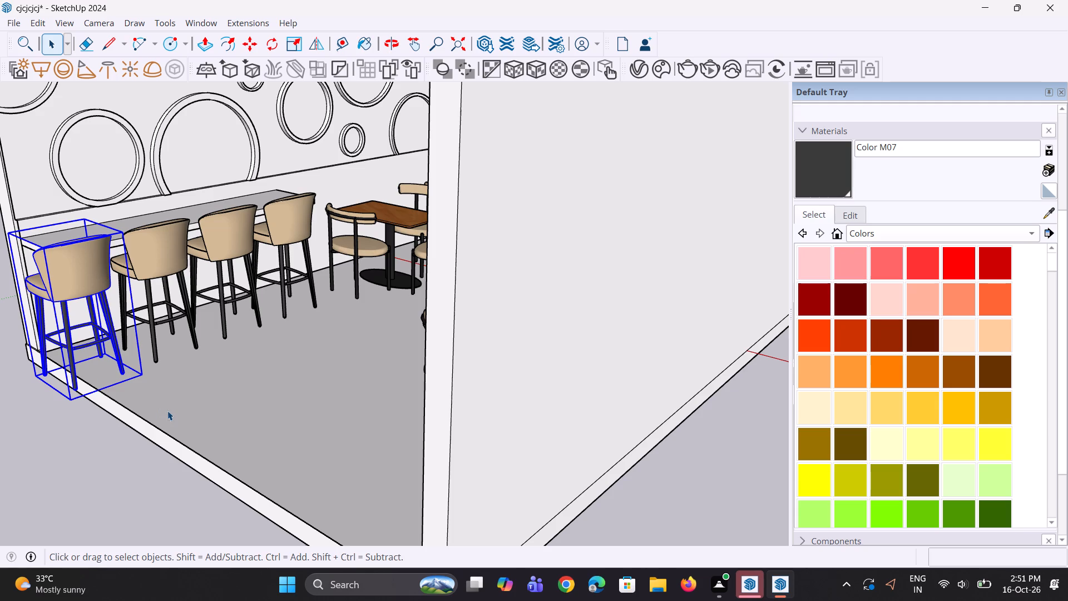
key("Delete")
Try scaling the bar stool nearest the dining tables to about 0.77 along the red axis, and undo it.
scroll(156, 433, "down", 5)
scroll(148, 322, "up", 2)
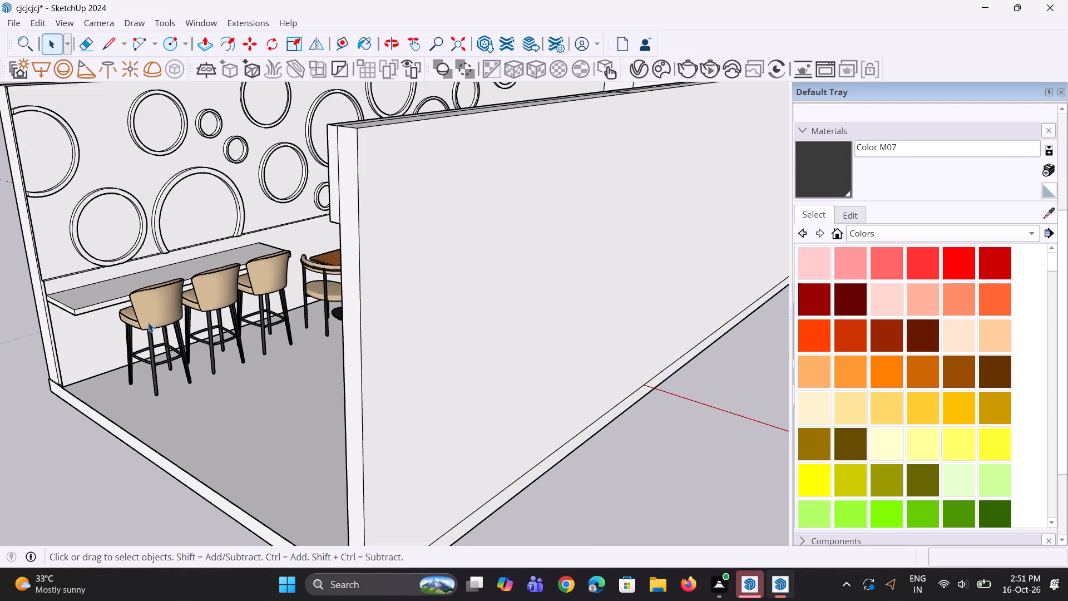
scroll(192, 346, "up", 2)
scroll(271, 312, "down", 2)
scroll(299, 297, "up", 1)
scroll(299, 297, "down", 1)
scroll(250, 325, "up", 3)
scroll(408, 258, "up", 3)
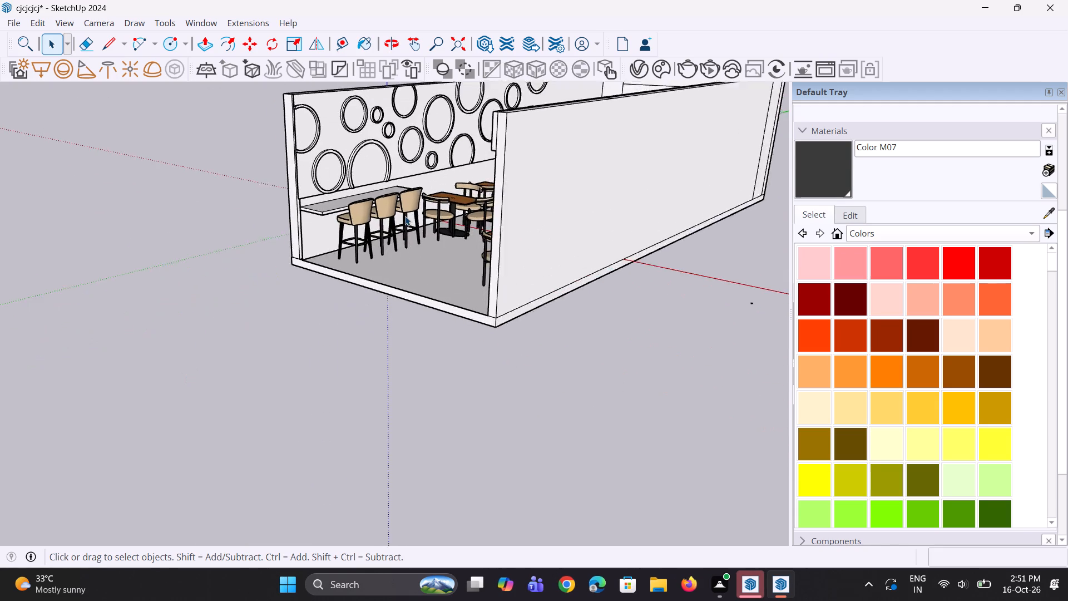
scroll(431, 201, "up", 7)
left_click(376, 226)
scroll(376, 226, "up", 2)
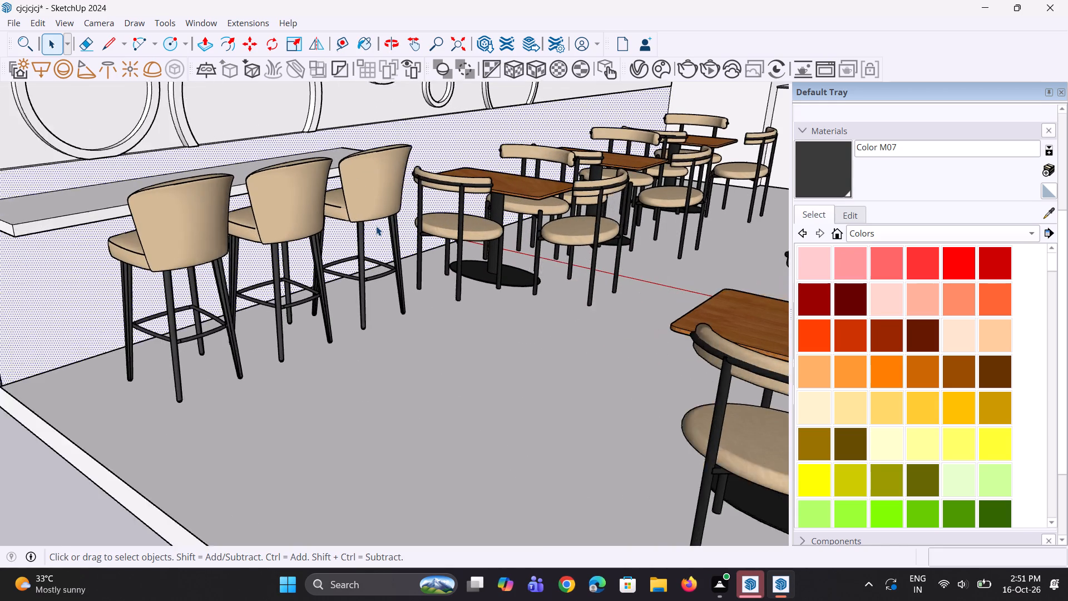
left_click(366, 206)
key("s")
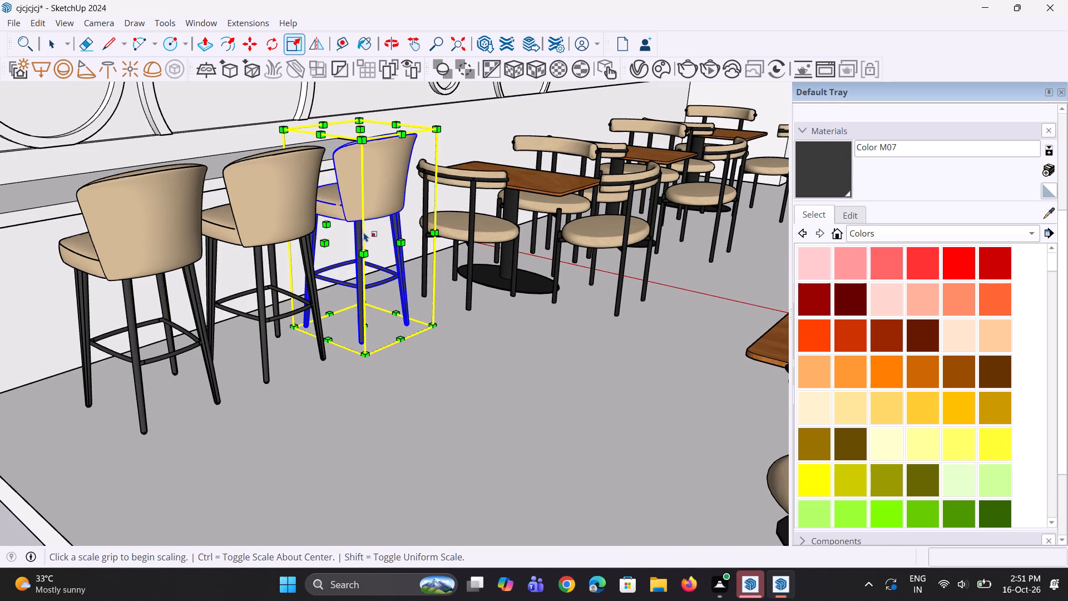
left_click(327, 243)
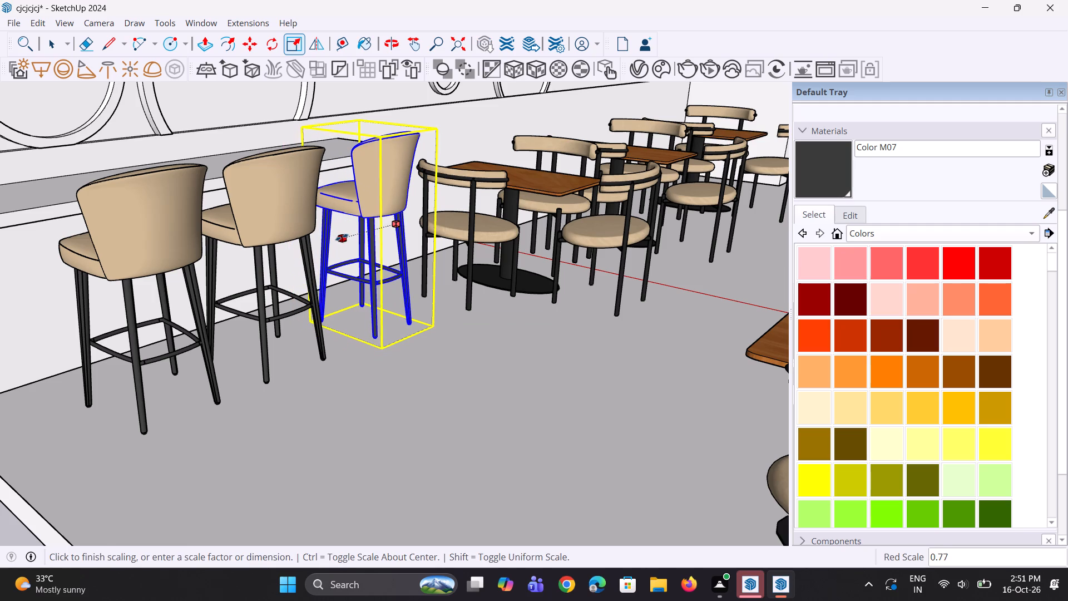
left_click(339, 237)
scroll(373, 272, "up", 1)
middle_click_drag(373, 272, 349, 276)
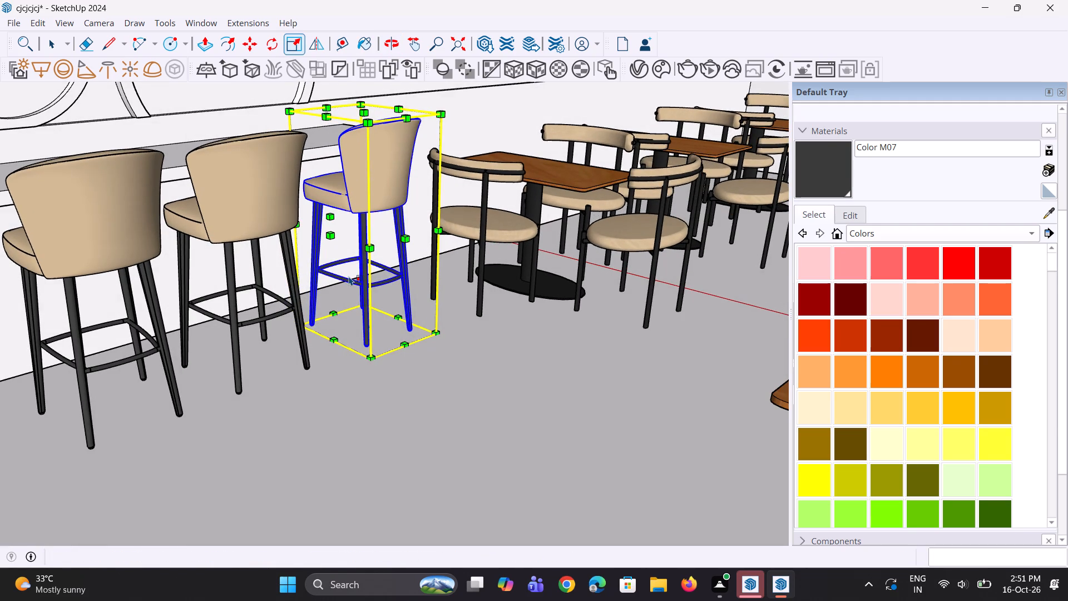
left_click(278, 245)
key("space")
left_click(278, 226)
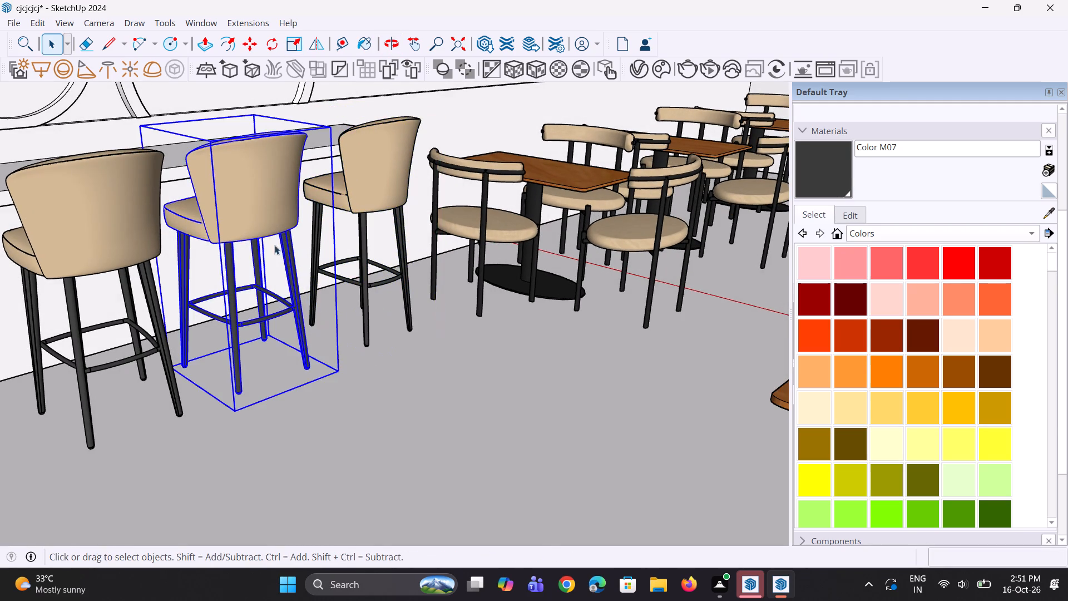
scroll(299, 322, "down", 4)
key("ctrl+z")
Push/Pull the end face of the ring-wall counter about 7" outward toward the open front.
scroll(323, 325, "down", 5)
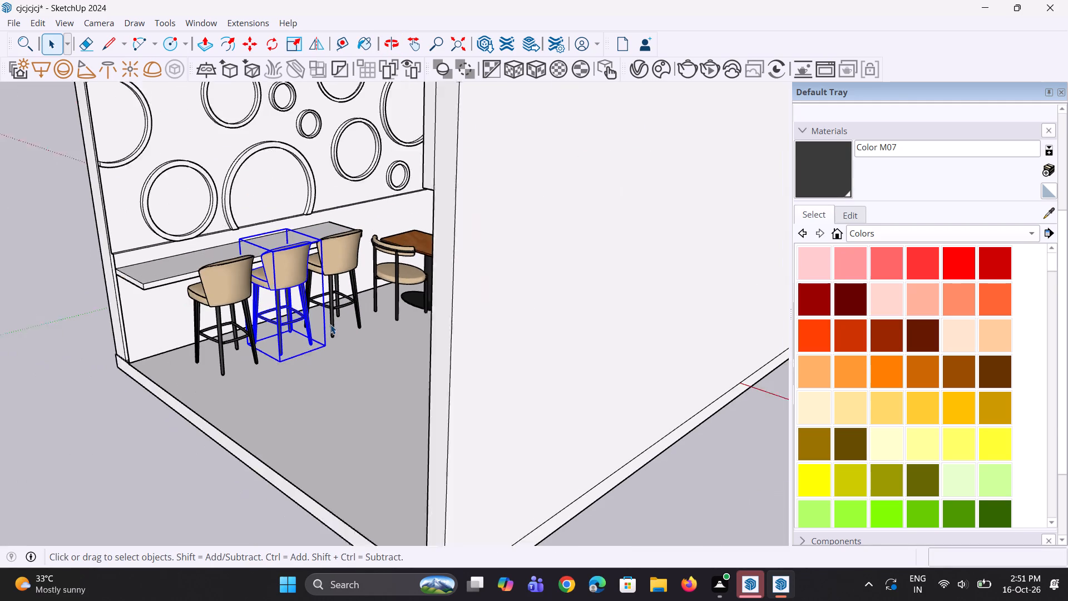
key("space")
key("space")
scroll(185, 288, "up", 8)
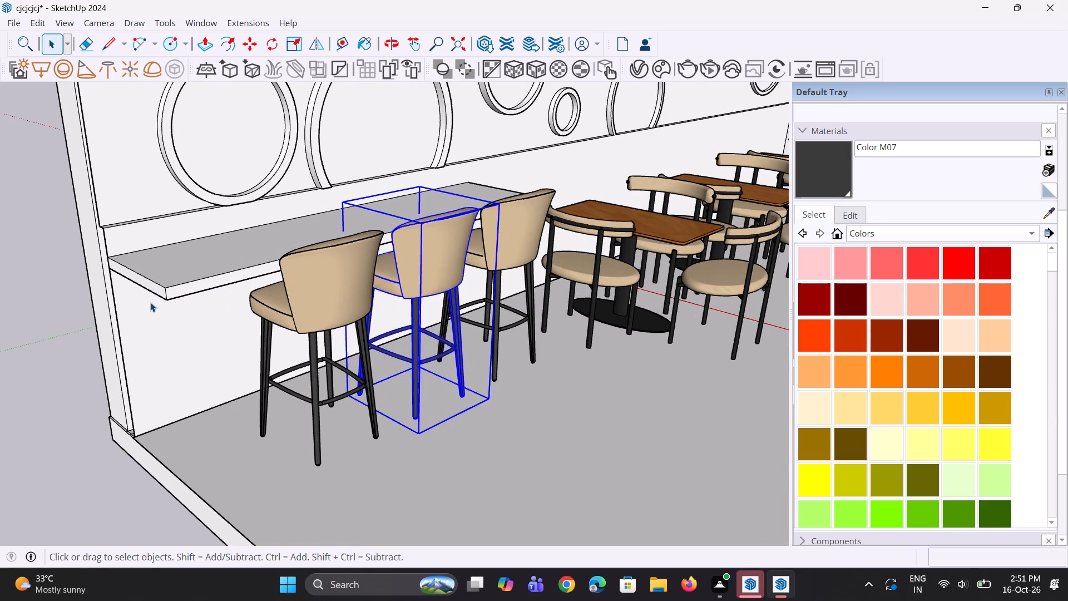
key("p")
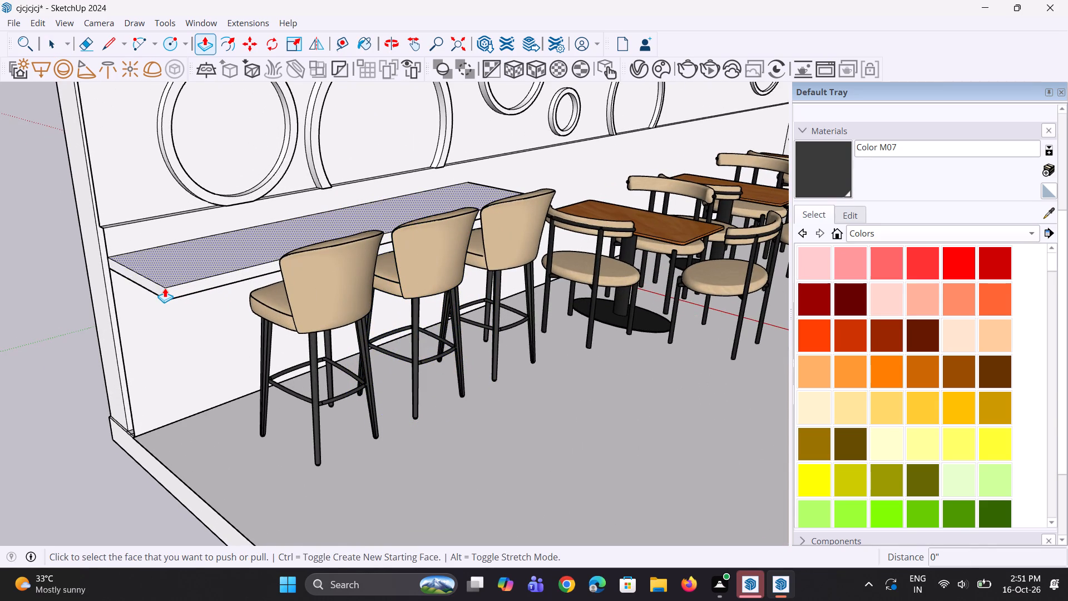
left_click(165, 288)
key("Escape")
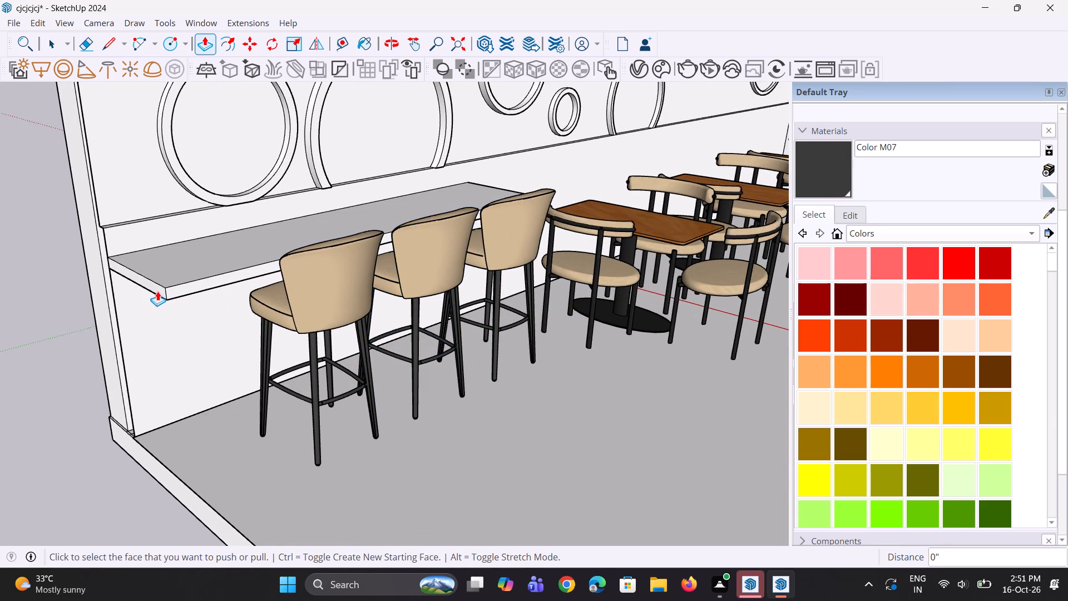
left_click(160, 287)
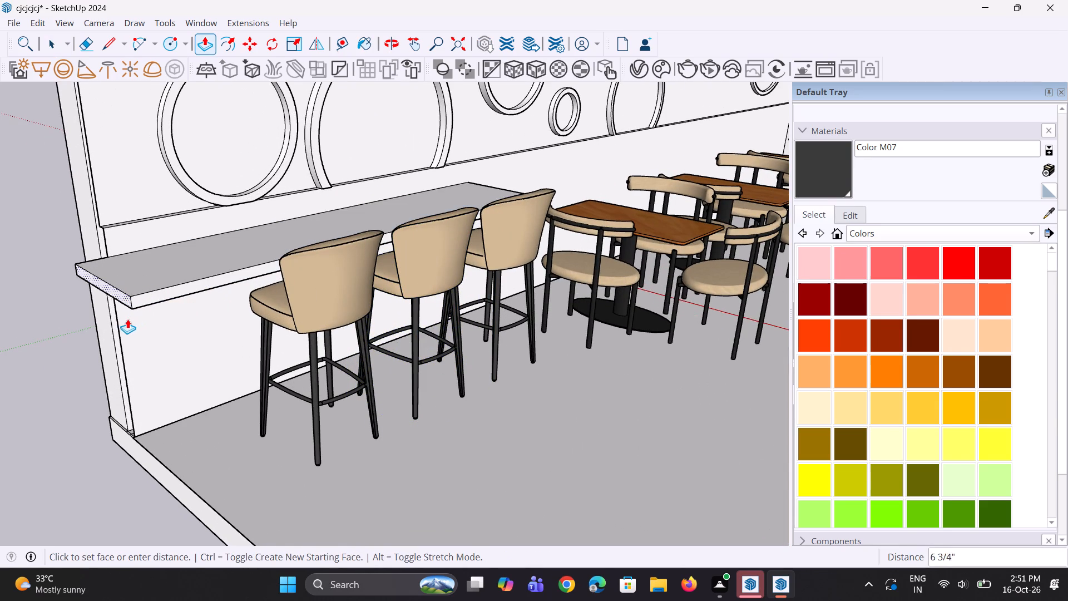
left_click(126, 320)
Repeat the same Push/Pull distance on the floor's front edge and the ring wall's open end.
double_click(157, 466)
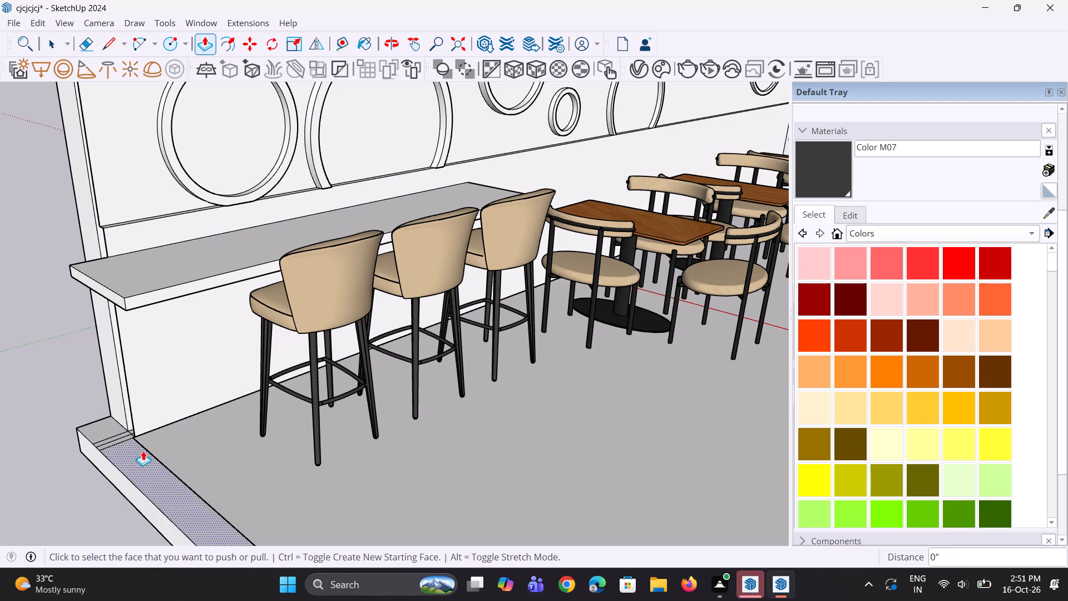
double_click(118, 401)
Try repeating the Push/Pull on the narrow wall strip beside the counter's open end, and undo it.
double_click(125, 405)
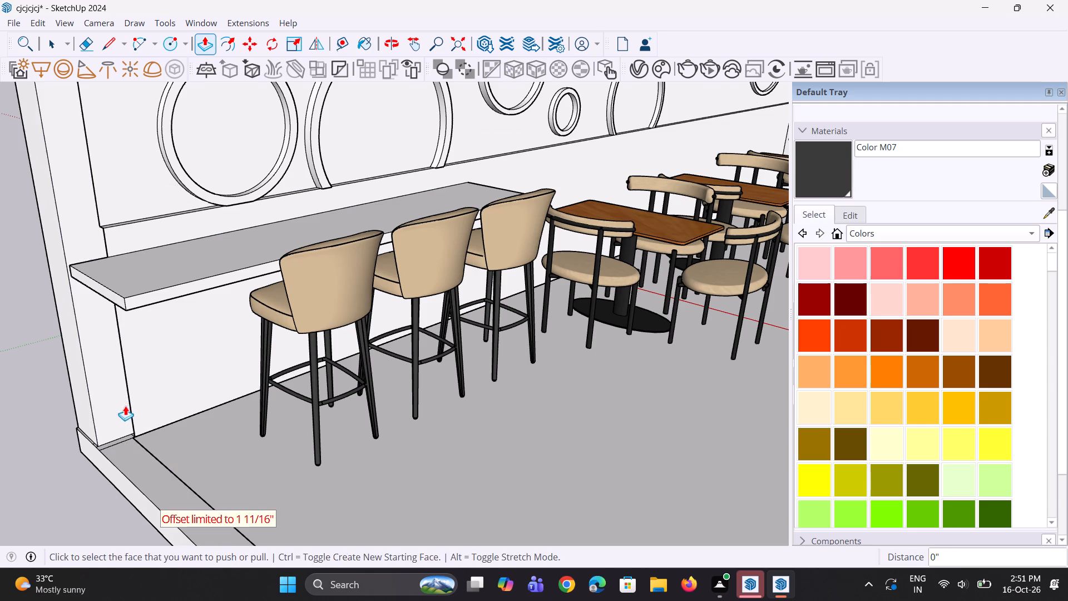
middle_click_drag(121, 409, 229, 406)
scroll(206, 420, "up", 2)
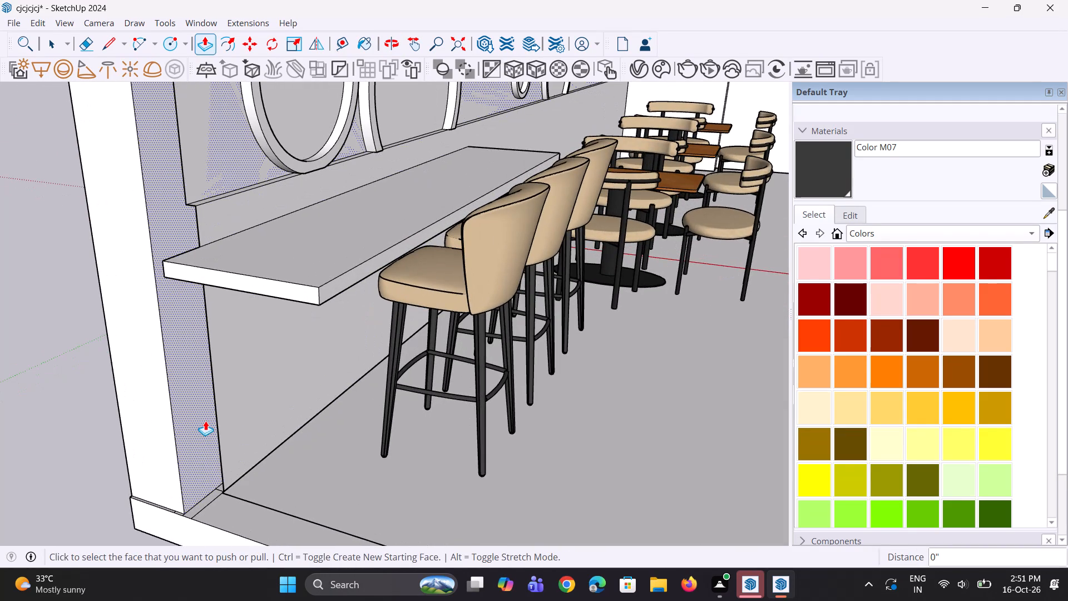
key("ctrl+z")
Push/Pull the narrow wall strip at the ring wall's open end by 1 11/16".
scroll(213, 437, "up", 1)
middle_click_drag(215, 436, 316, 421)
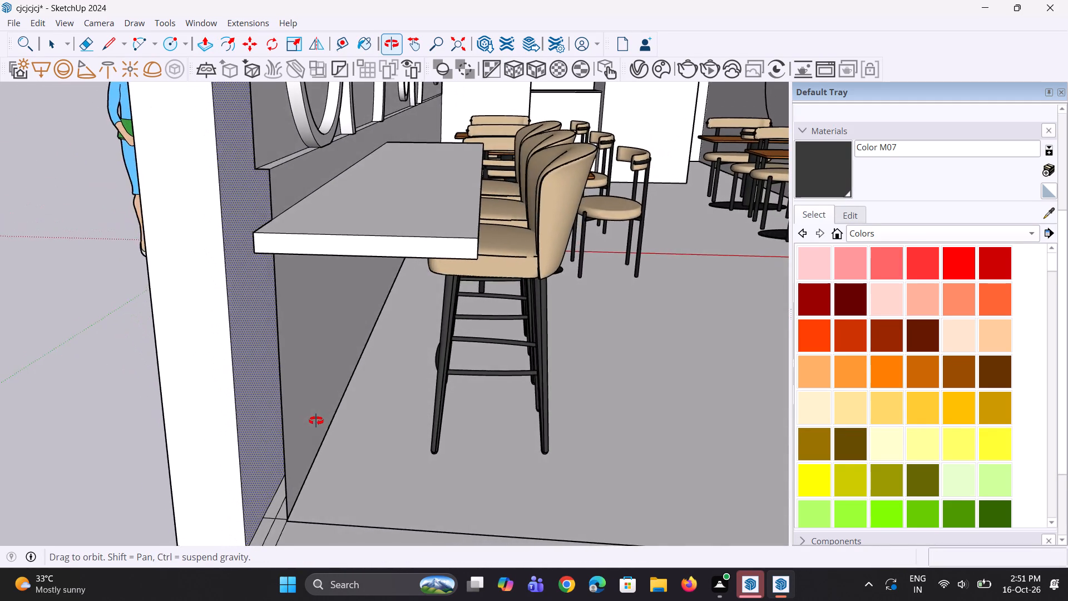
middle_click_drag(316, 421, 362, 410)
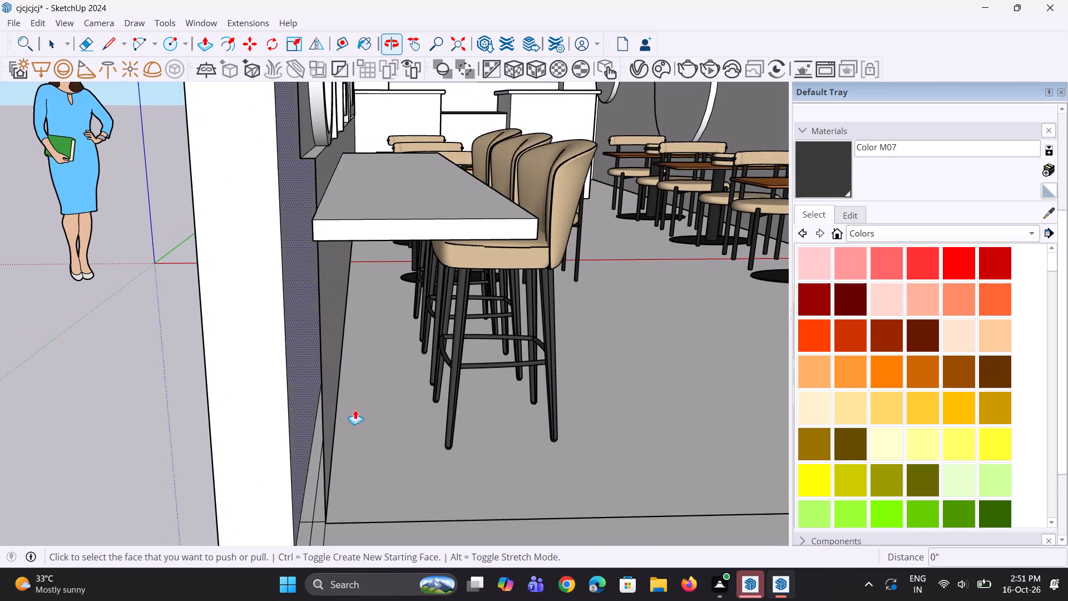
left_click(308, 406)
left_click(334, 433)
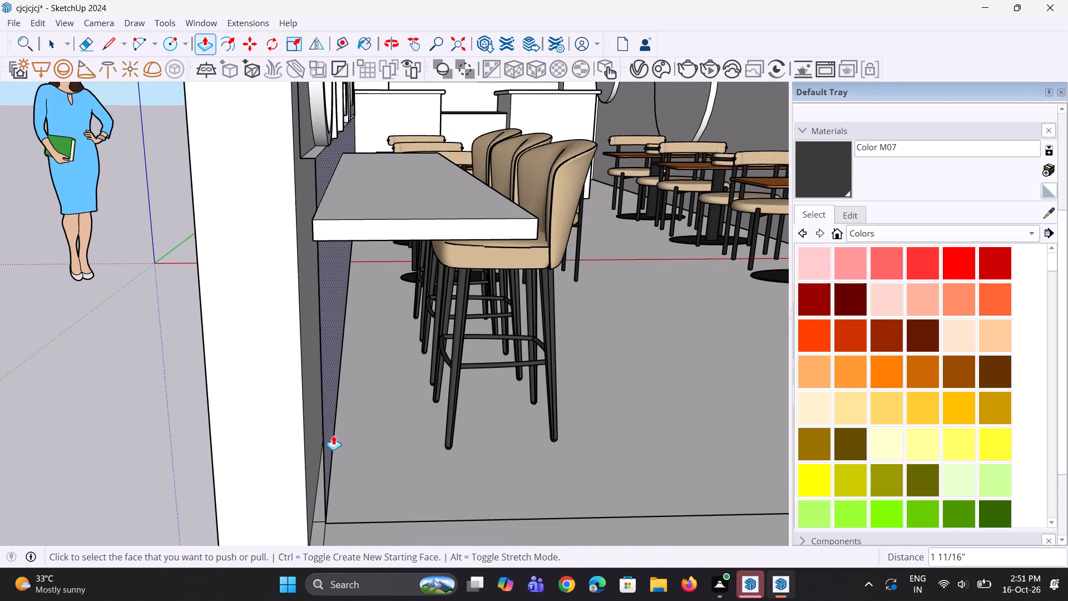
middle_click_drag(329, 435, 328, 410)
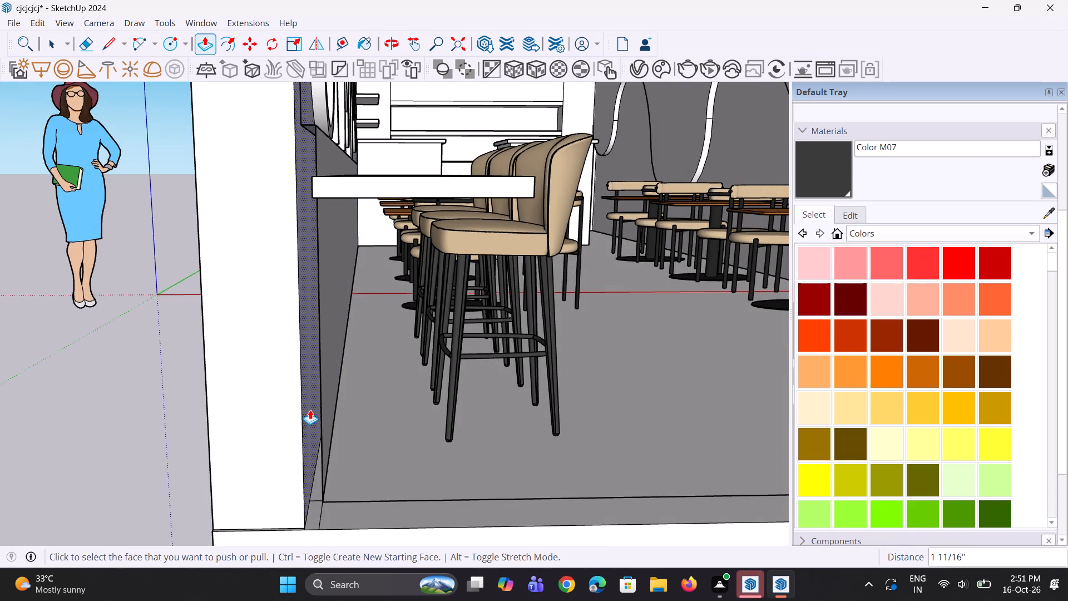
left_click(310, 410)
middle_click_drag(335, 434, 216, 395)
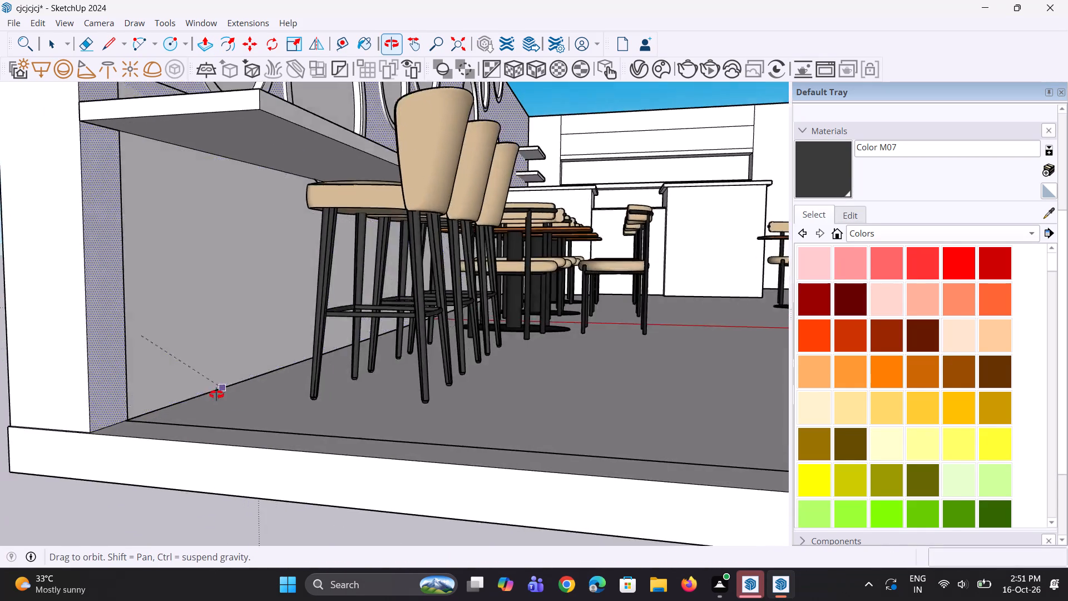
middle_click_drag(216, 395, 194, 397)
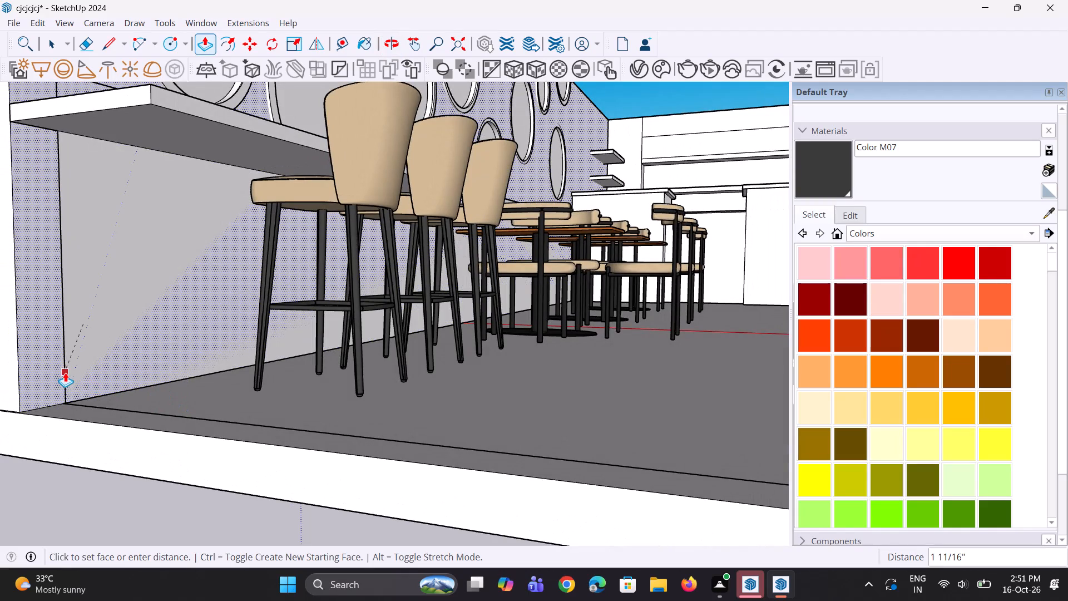
left_click(82, 379)
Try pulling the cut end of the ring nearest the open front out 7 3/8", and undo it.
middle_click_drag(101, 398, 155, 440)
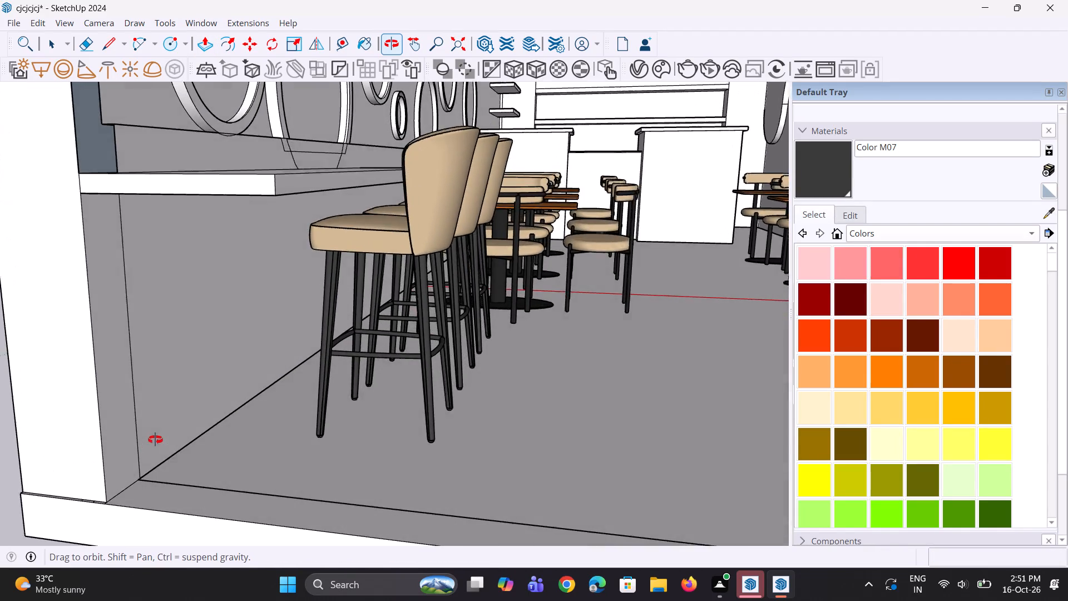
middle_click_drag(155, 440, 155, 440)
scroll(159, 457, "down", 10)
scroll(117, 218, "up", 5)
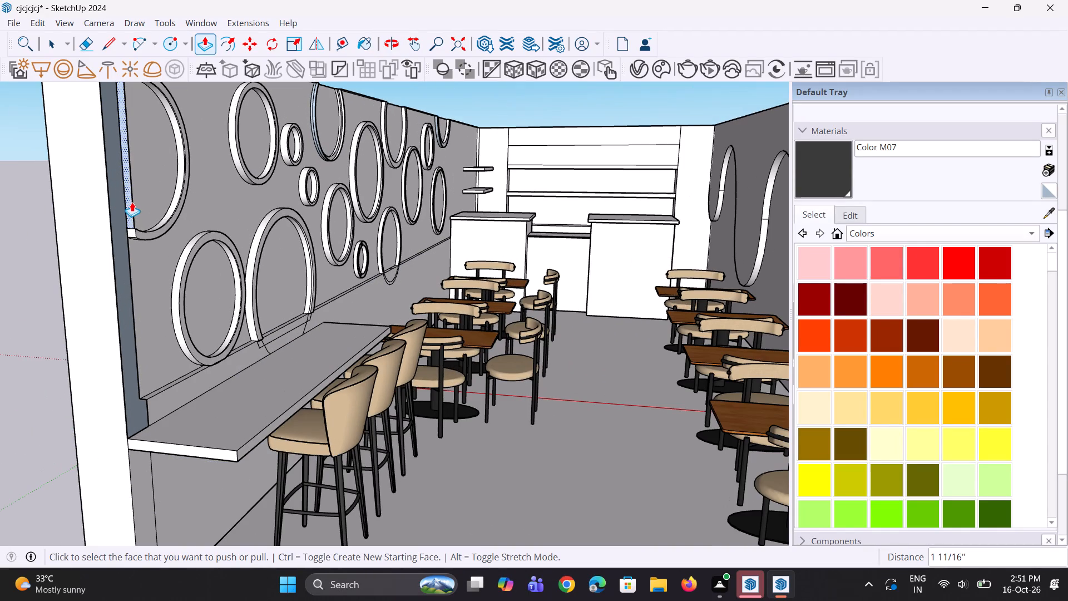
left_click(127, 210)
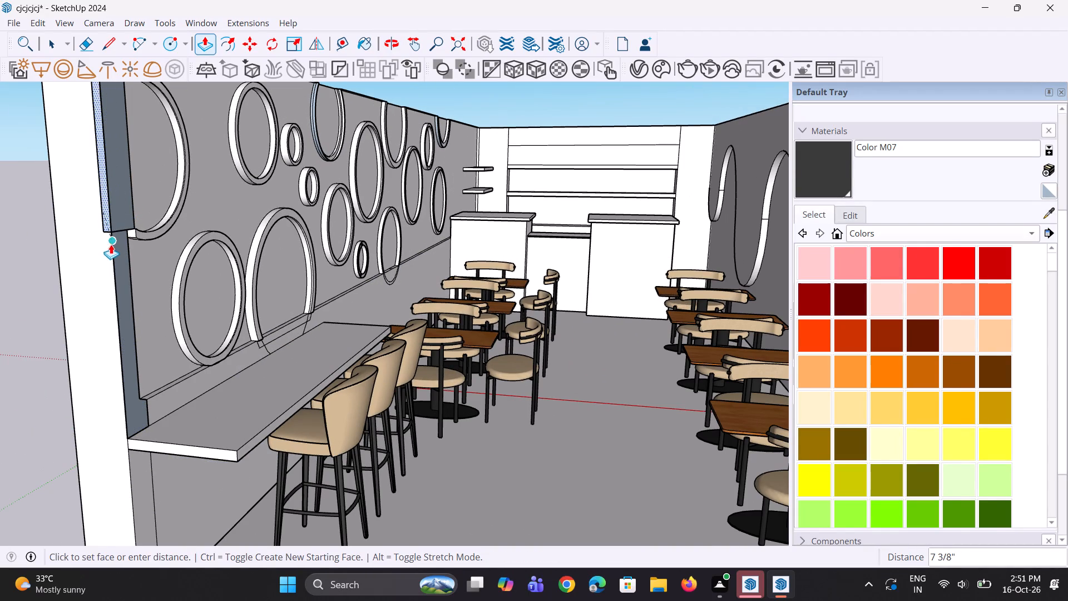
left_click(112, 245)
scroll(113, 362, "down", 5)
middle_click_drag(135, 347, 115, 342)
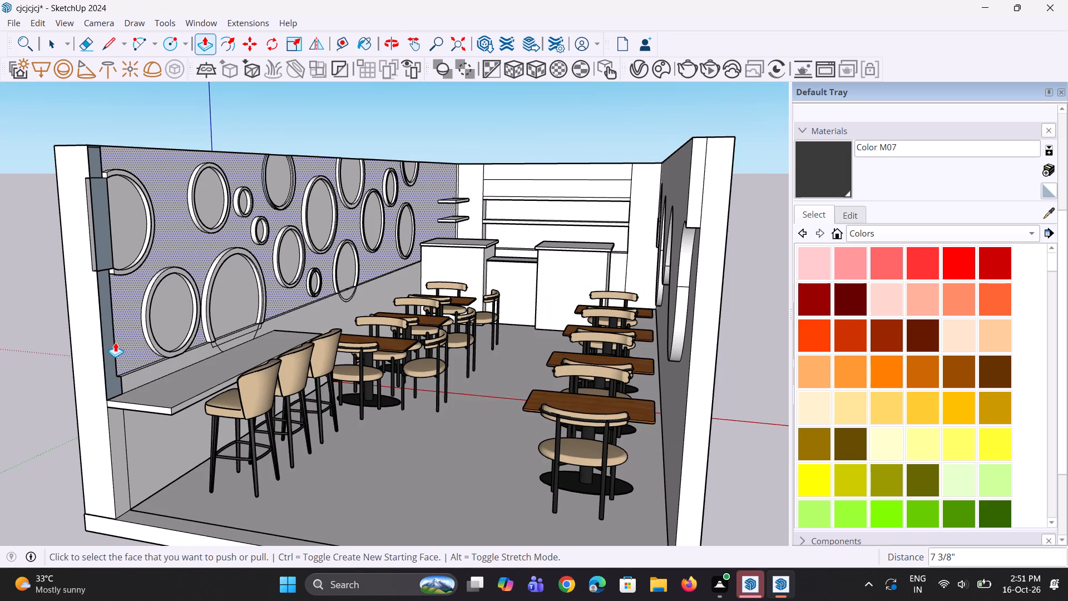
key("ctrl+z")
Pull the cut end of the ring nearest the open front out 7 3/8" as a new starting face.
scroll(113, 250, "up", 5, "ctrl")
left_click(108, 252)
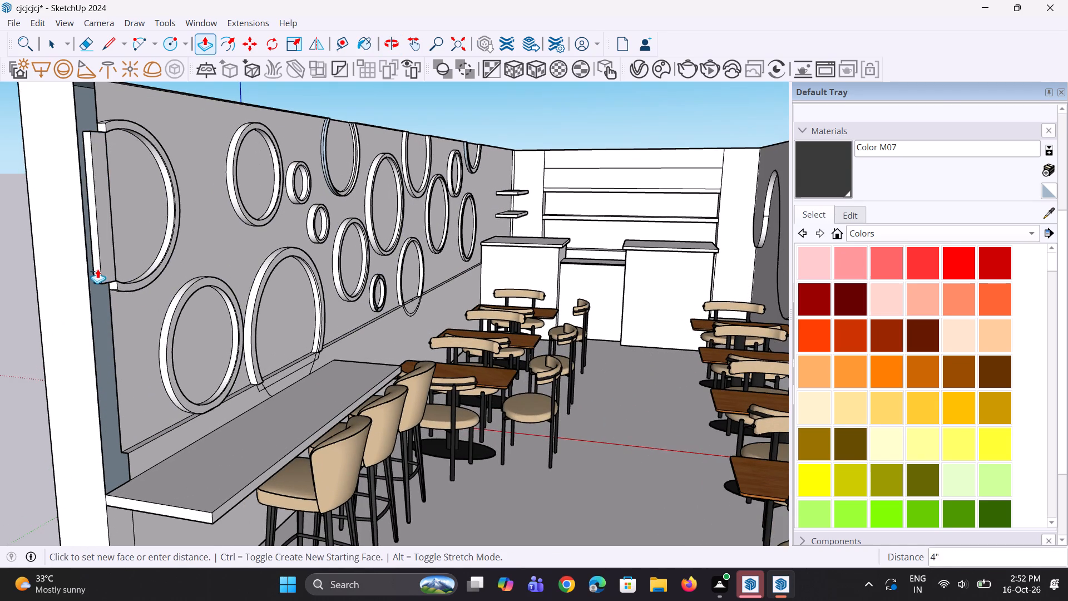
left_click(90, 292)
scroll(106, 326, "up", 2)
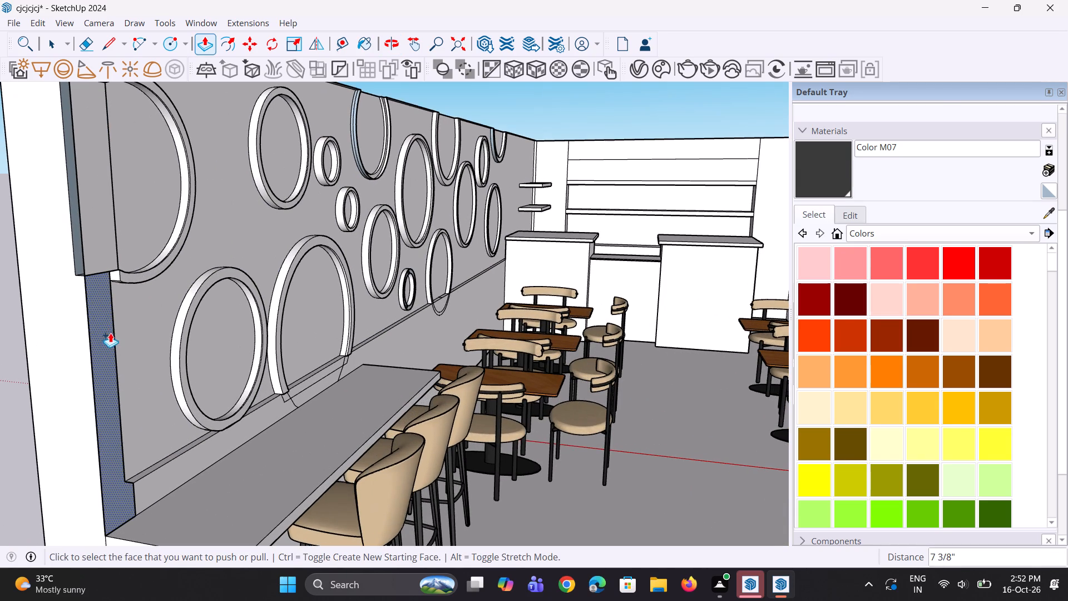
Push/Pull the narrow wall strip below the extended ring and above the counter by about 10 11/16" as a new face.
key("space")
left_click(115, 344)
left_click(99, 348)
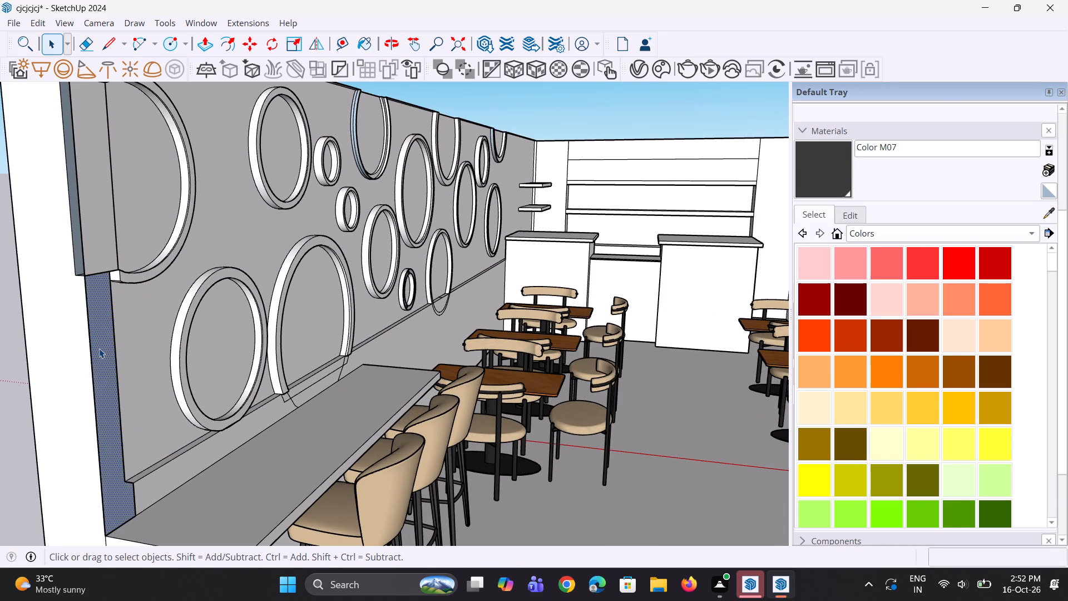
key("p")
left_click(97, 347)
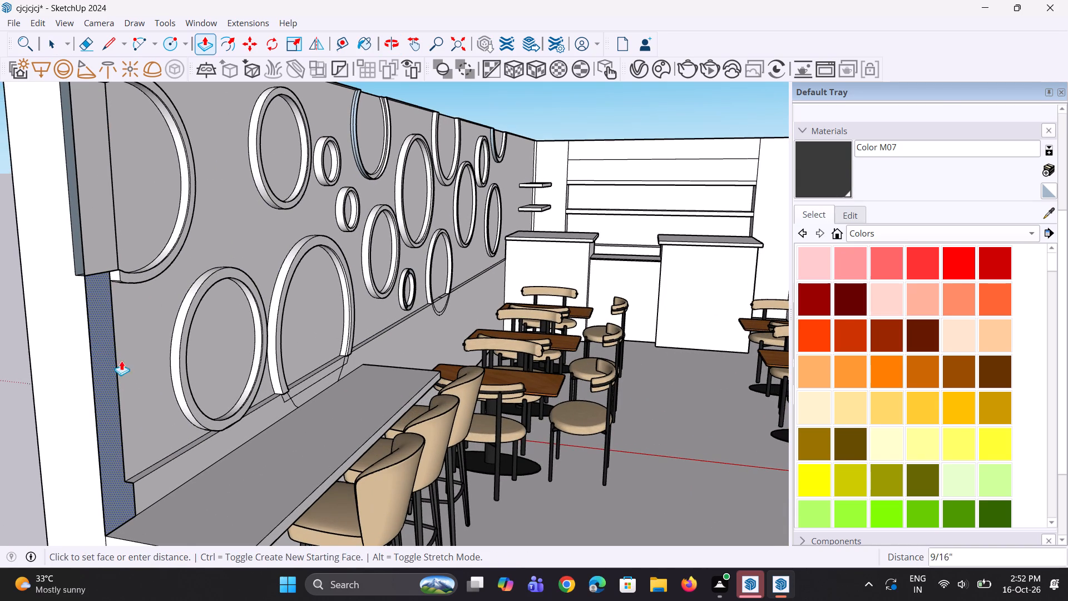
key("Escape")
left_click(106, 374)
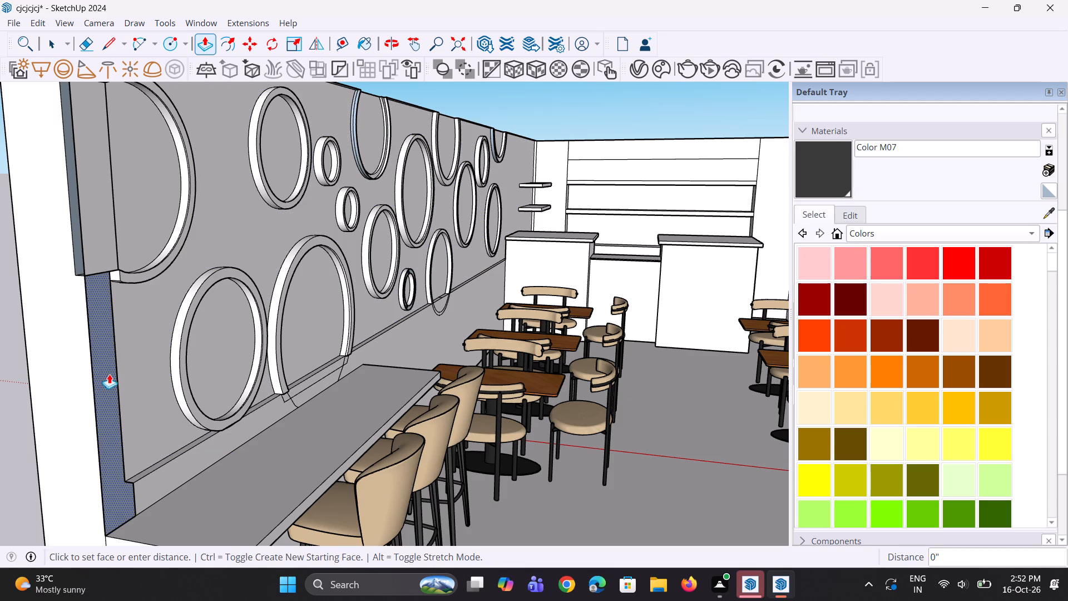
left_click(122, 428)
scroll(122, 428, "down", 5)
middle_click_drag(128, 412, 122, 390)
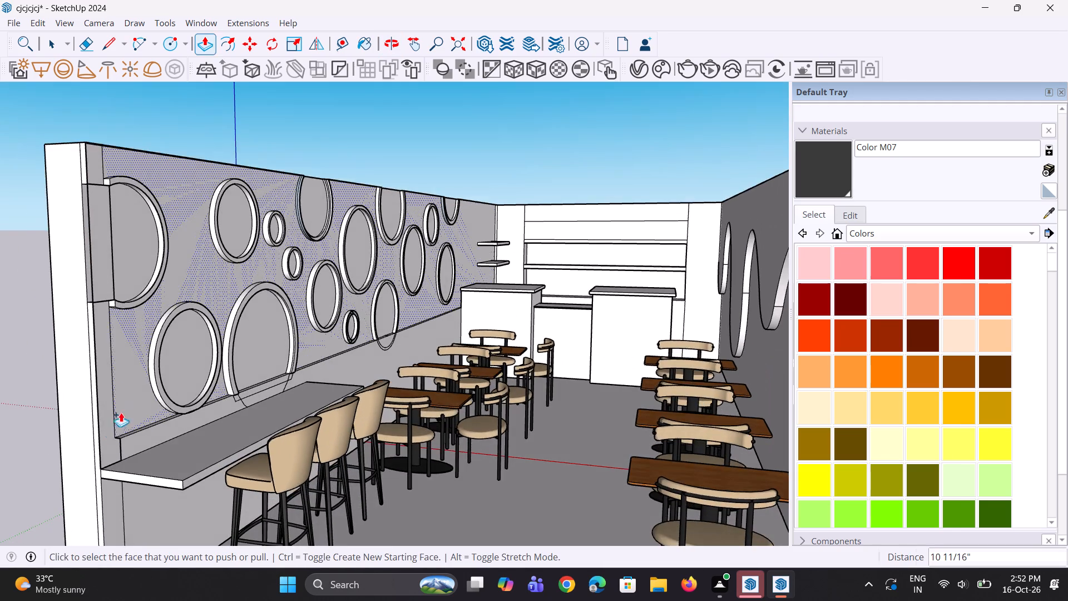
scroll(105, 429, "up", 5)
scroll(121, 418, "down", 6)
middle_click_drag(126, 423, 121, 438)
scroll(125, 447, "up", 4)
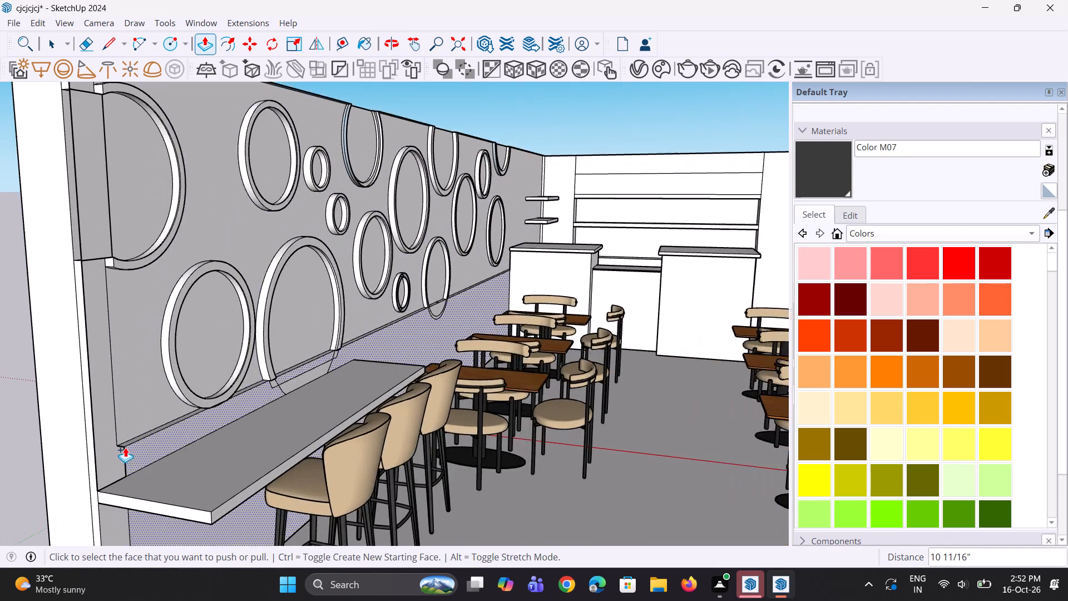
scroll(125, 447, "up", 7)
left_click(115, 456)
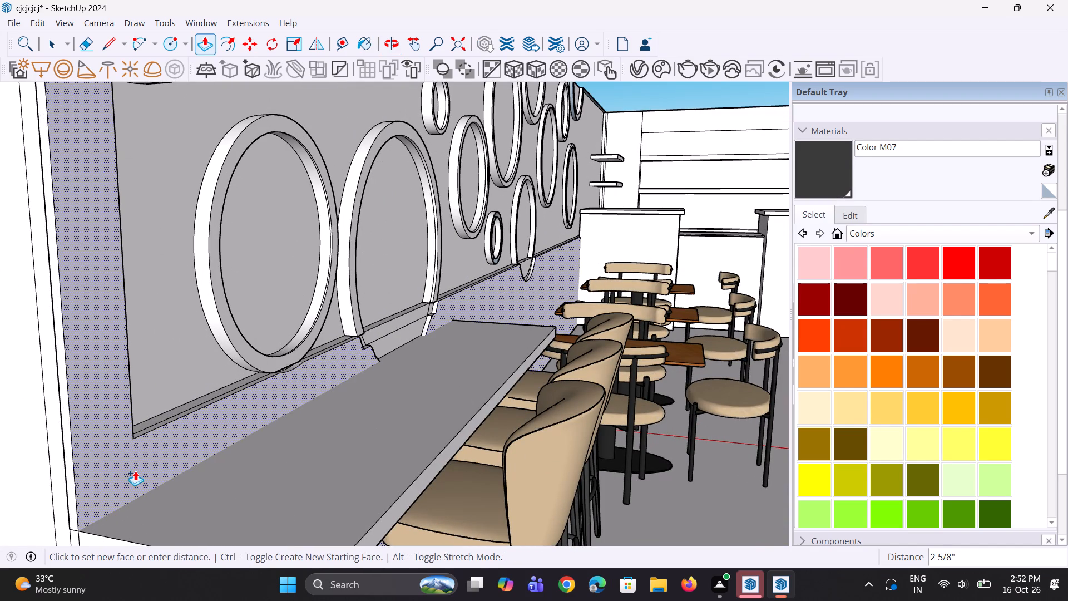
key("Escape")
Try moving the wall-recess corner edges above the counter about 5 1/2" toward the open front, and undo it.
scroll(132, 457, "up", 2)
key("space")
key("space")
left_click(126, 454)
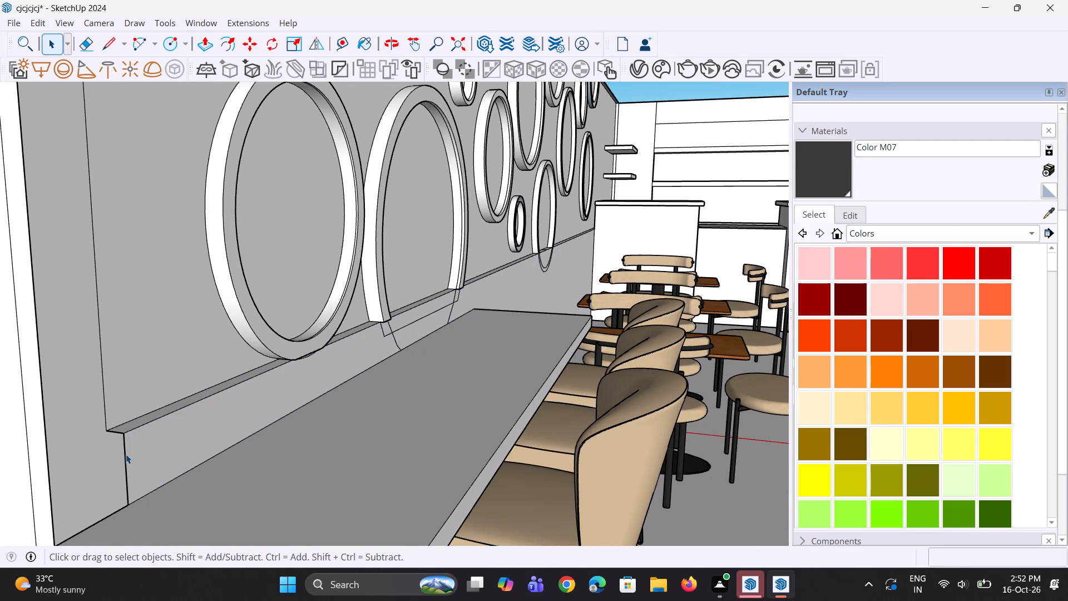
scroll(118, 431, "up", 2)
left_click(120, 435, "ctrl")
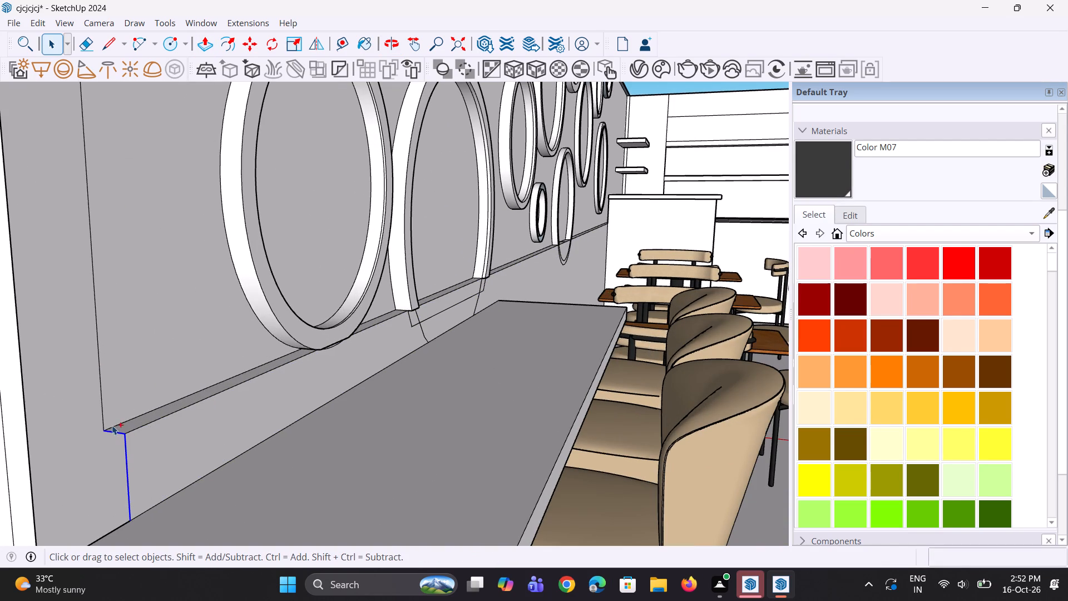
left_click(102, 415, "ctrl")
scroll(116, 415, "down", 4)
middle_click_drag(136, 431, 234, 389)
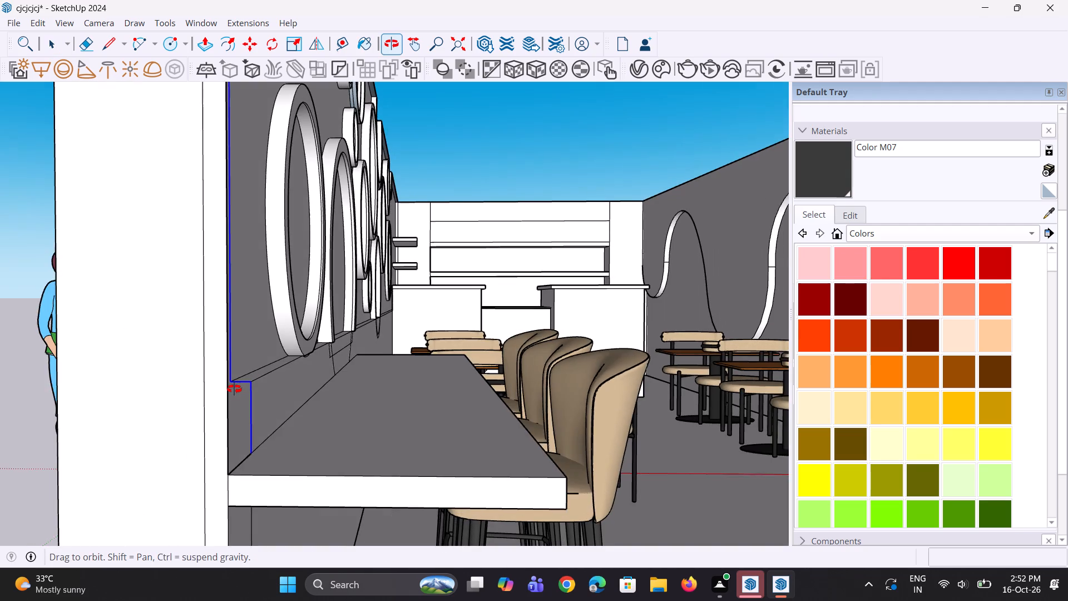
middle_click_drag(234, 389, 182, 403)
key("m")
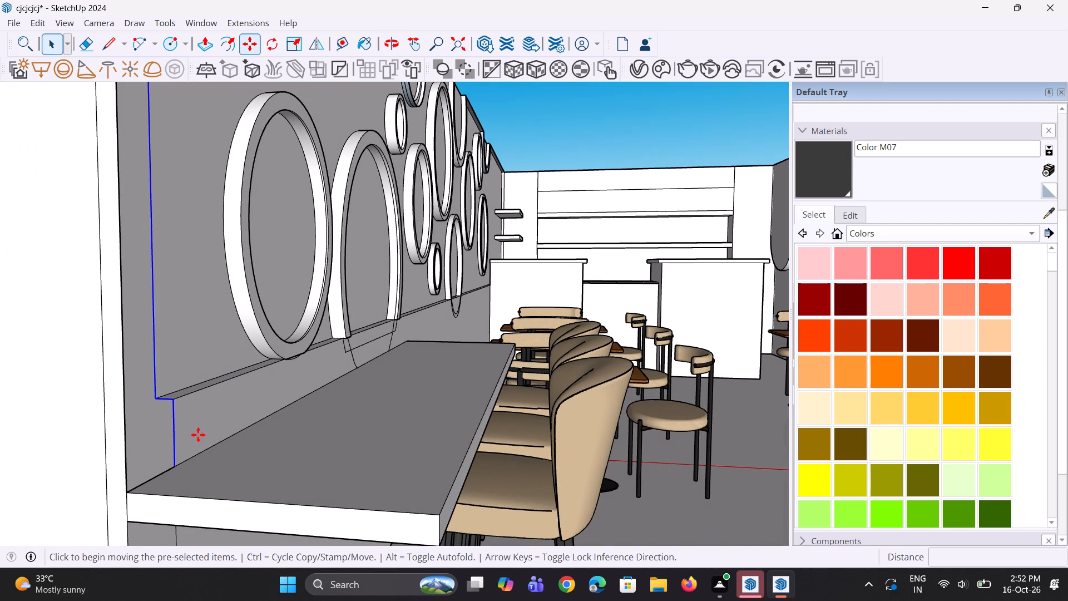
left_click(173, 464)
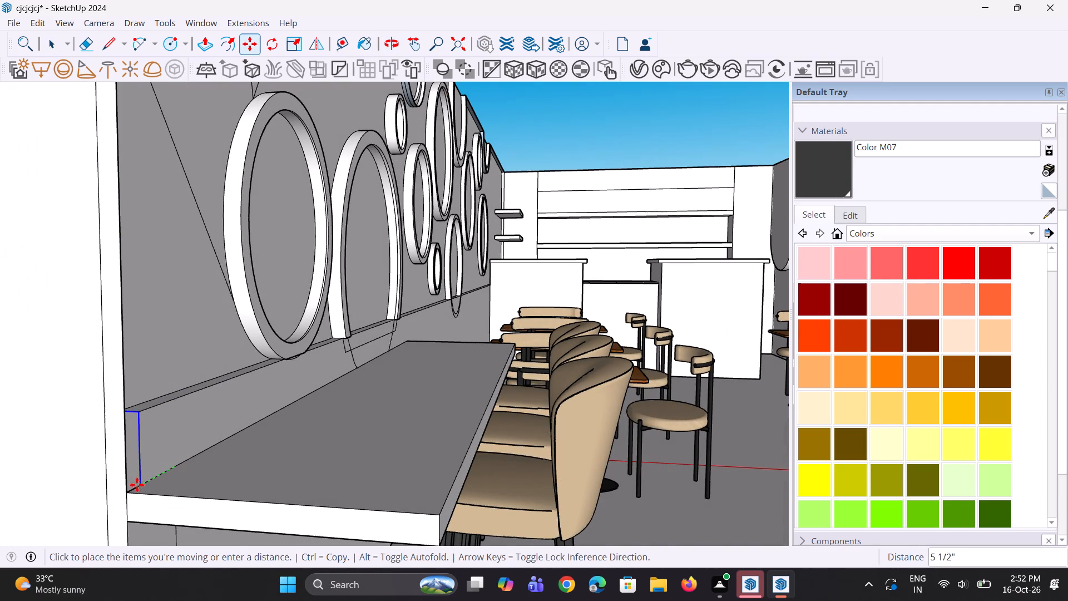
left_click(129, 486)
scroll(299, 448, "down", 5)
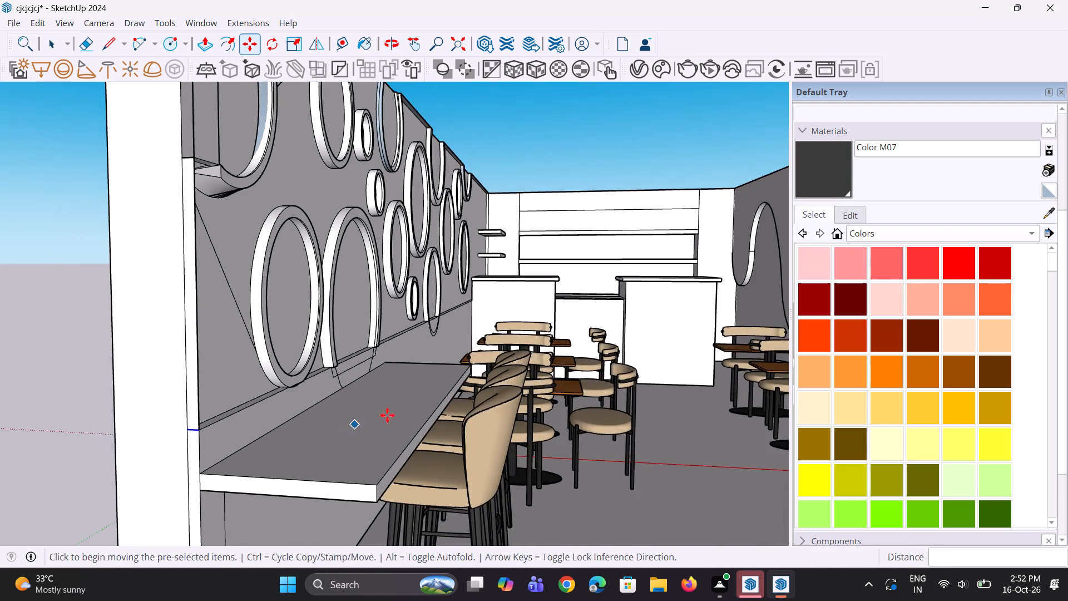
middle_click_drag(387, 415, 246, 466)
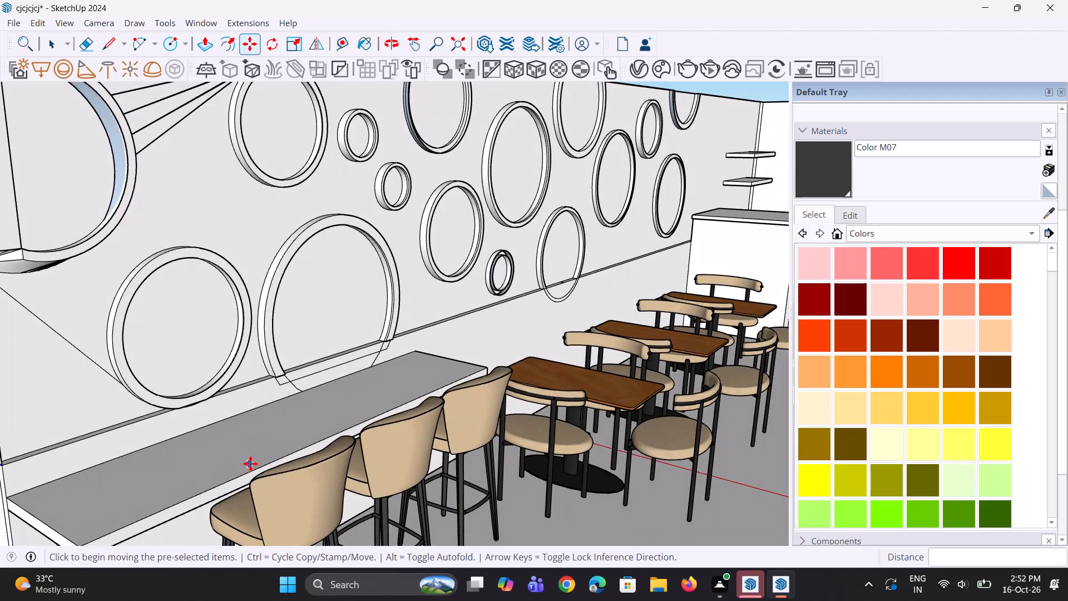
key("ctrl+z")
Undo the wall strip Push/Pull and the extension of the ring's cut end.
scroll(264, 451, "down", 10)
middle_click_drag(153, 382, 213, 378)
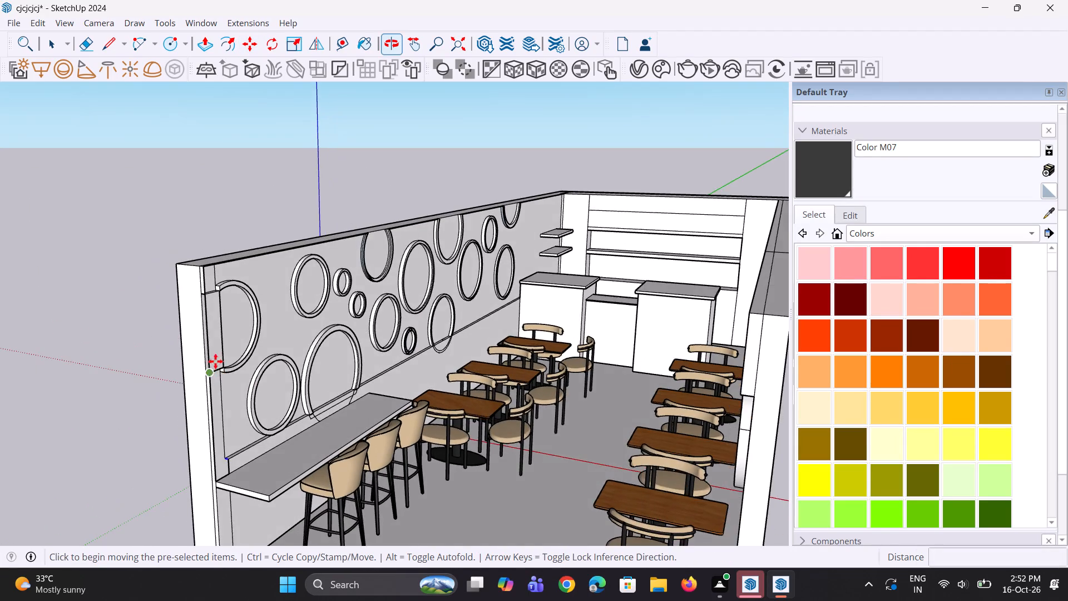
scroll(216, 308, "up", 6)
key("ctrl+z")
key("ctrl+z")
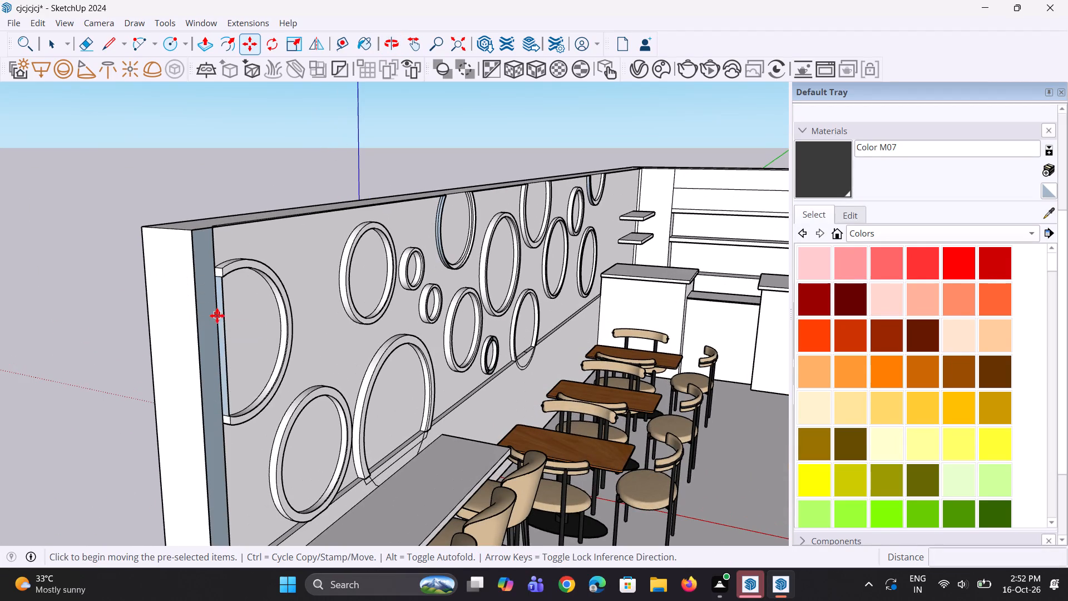
Undo the recent extensions of the wall, floor and counter toward the open front, and the removal of the frontmost stool.
scroll(225, 326, "up", 1)
scroll(231, 327, "down", 11)
middle_click_drag(255, 378, 354, 382)
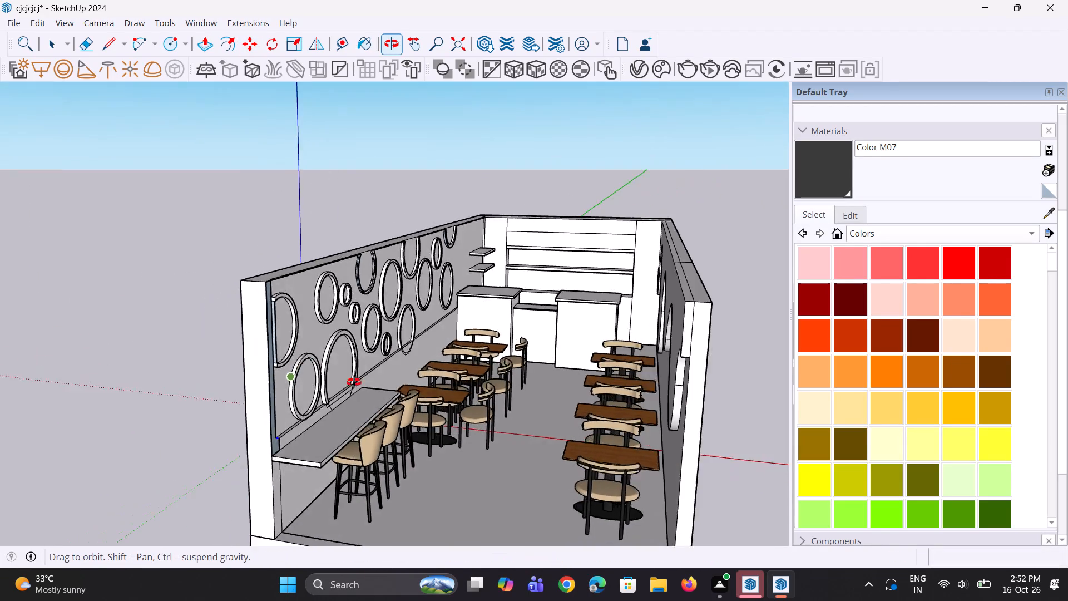
middle_click_drag(354, 382, 233, 353)
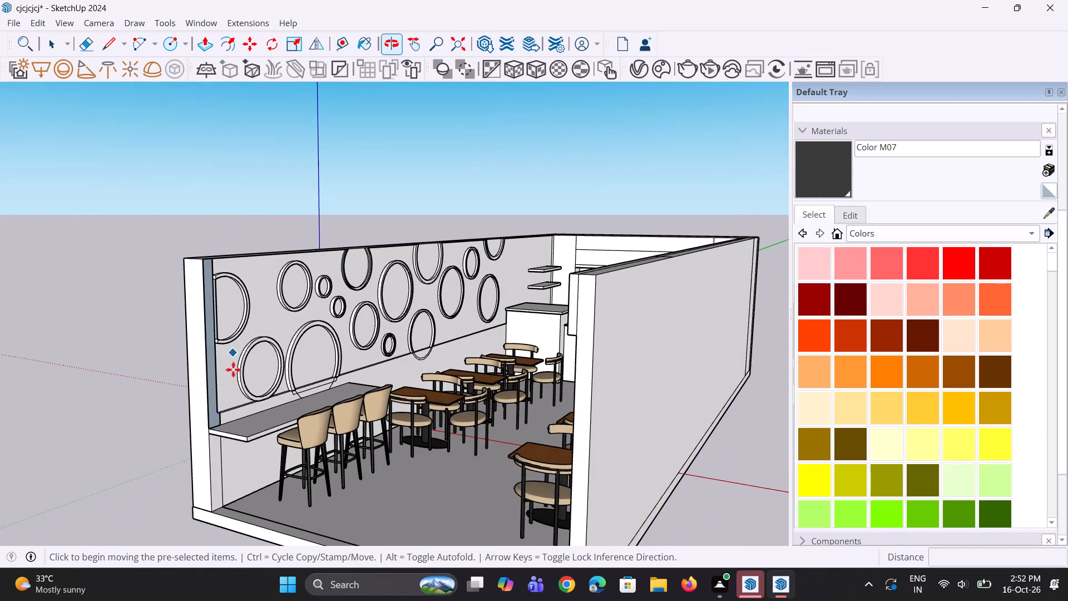
scroll(233, 413, "up", 2)
scroll(233, 413, "down", 4)
scroll(283, 406, "up", 3)
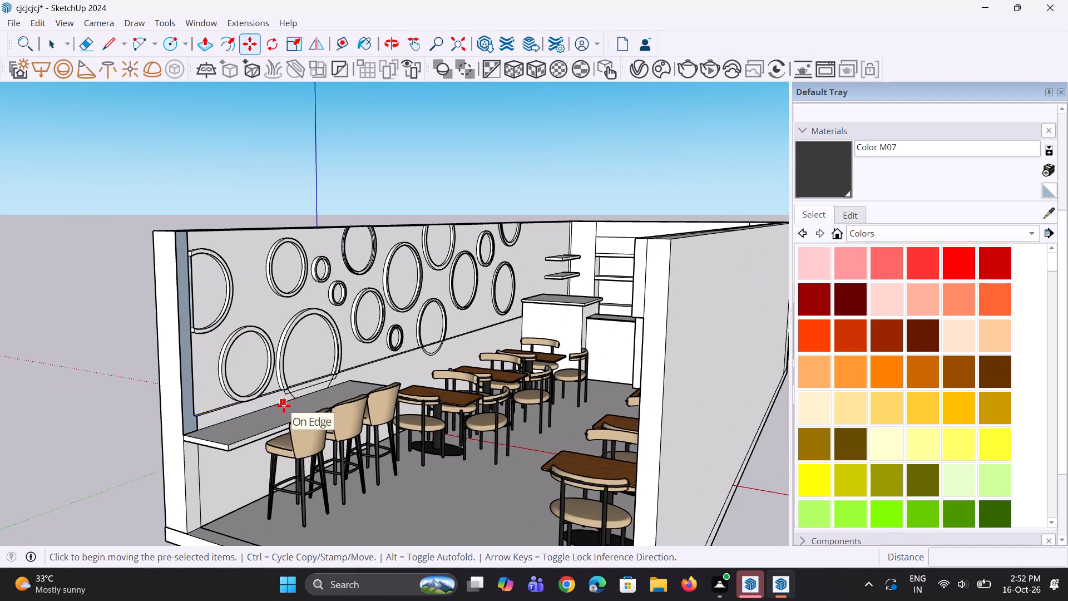
key("ctrl+z")
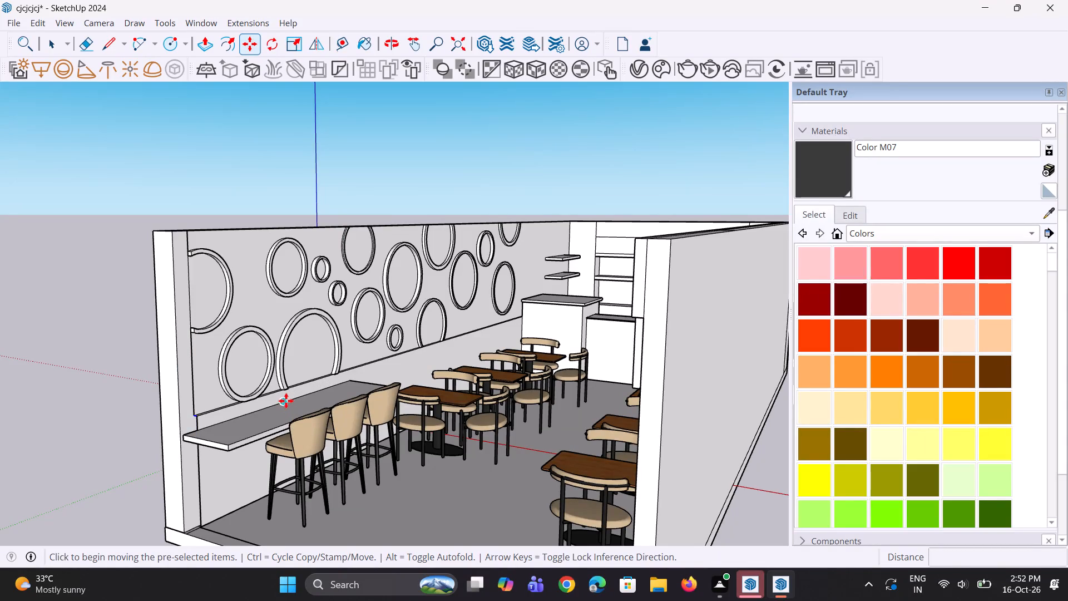
key("ctrl+z")
key("ctrl+z")
key("ctrl+z")
key("ctrl+z")
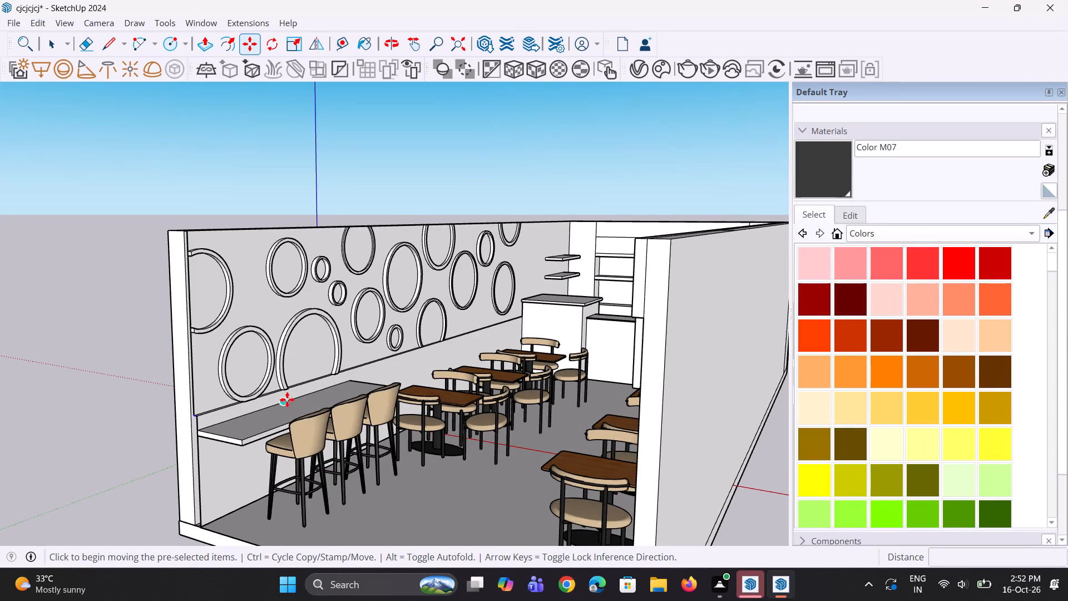
key("ctrl+z")
key("space")
key("space")
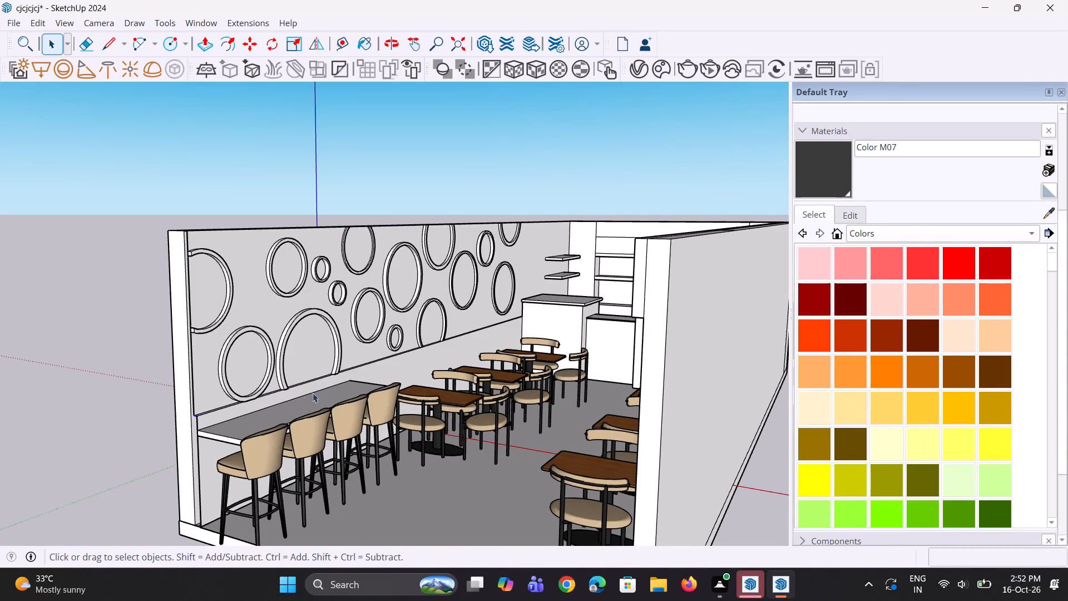
Move the three table sets along the ring wall about 1' 1/8" toward the service counters.
scroll(388, 403, "down", 2)
middle_click_drag(388, 403, 397, 520)
scroll(543, 279, "up", 5)
middle_click_drag(558, 334, 535, 352)
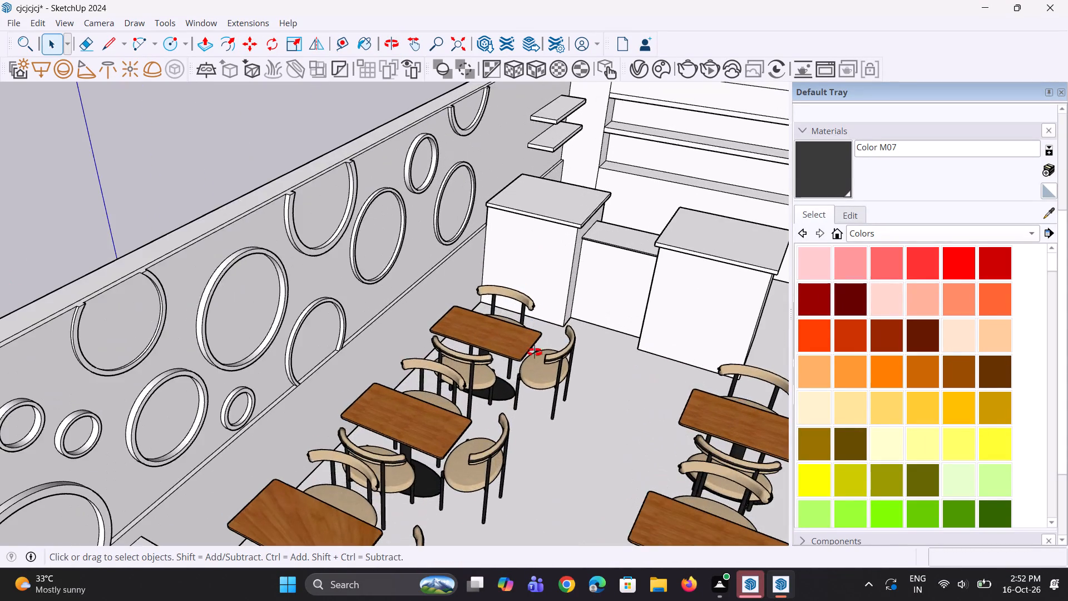
middle_click_drag(535, 352, 307, 393)
left_click(603, 439)
scroll(586, 401, "down", 5)
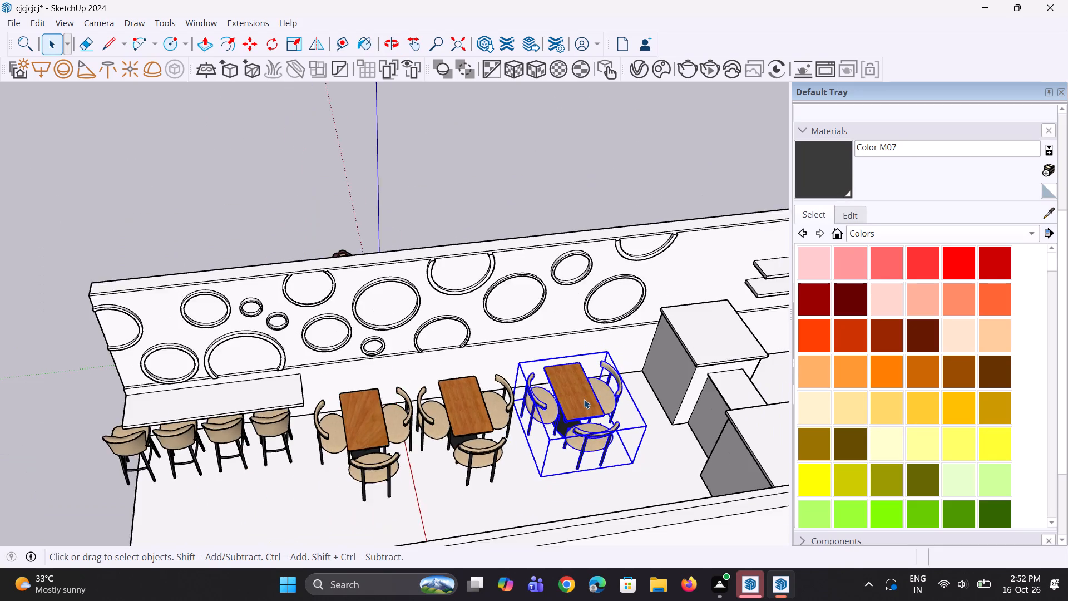
scroll(584, 399, "down", 5)
scroll(542, 421, "up", 8)
left_click(484, 400, "ctrl")
left_click(359, 423, "ctrl")
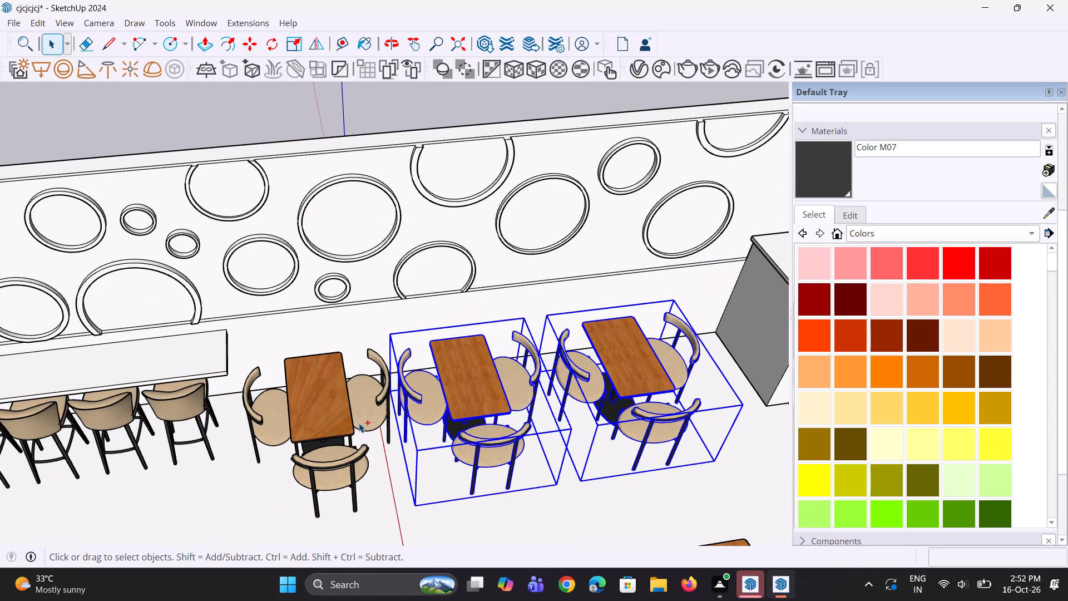
scroll(337, 411, "down", 10)
middle_click_drag(488, 395, 418, 549)
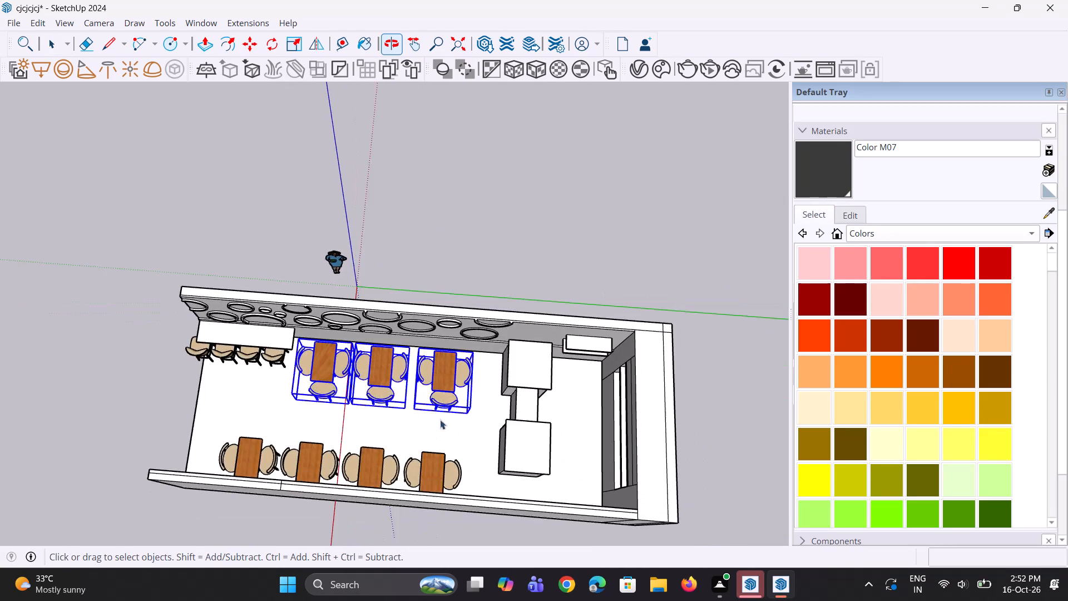
scroll(484, 370, "up", 4)
scroll(436, 416, "up", 2)
middle_click_drag(436, 416, 454, 361)
scroll(466, 436, "up", 3)
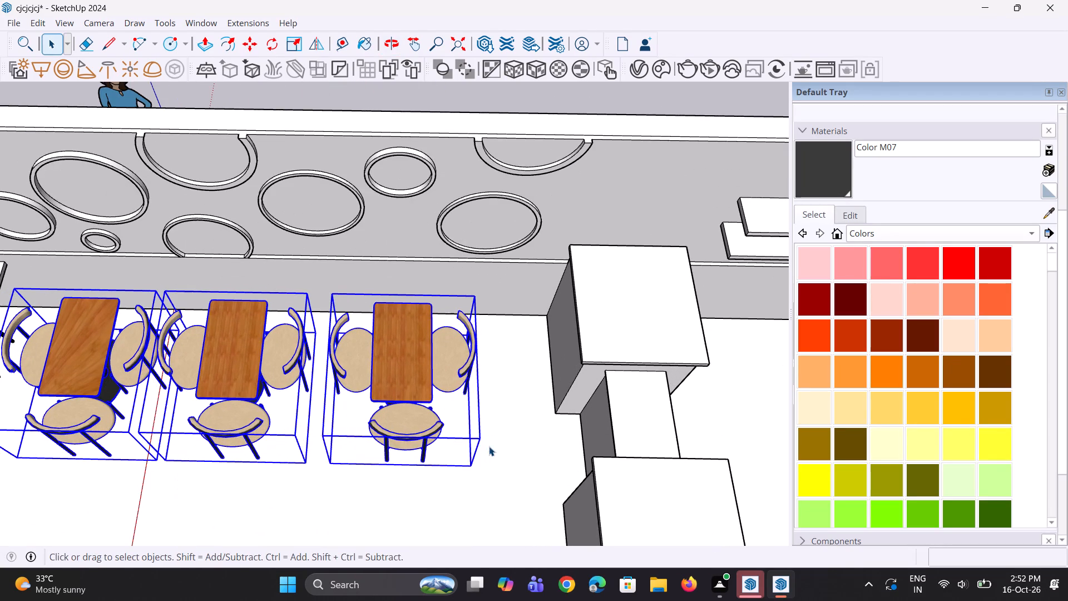
key("m")
left_click(472, 464)
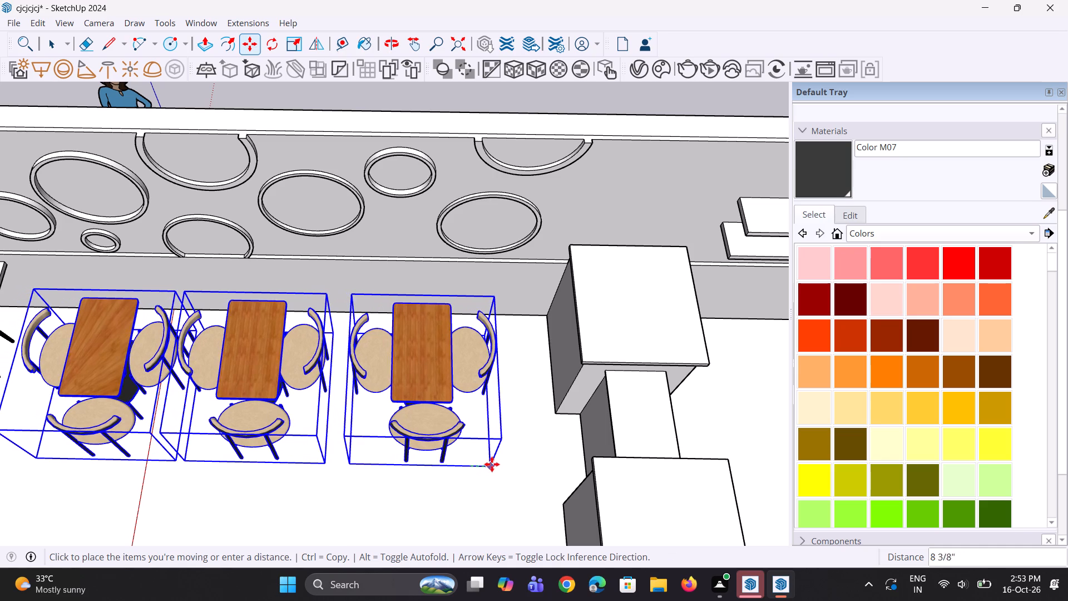
left_click(500, 465)
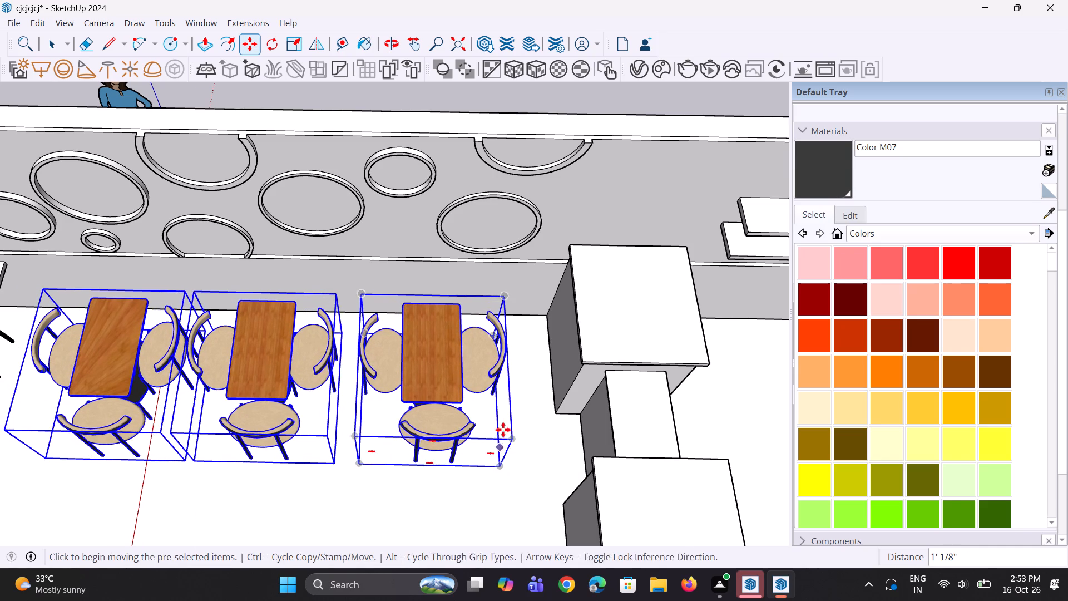
scroll(503, 429, "down", 6)
key("space")
key("space")
Push/Pull the bar counter's inner end face outward to lengthen the counter toward the table sets.
scroll(230, 363, "up", 8)
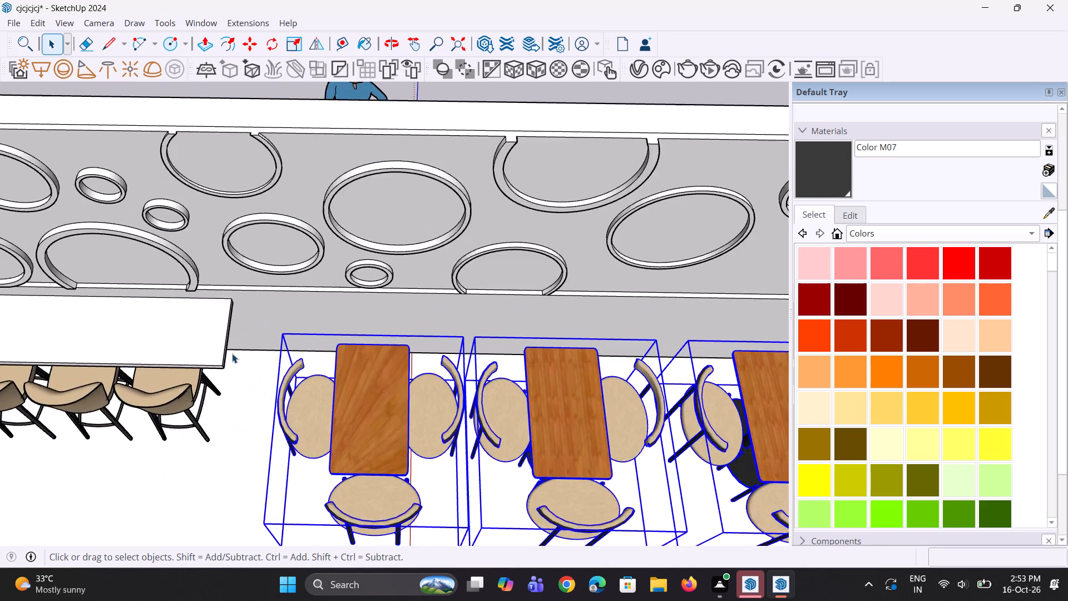
scroll(232, 353, "up", 2)
middle_click_drag(231, 349, 139, 324)
scroll(226, 321, "up", 3)
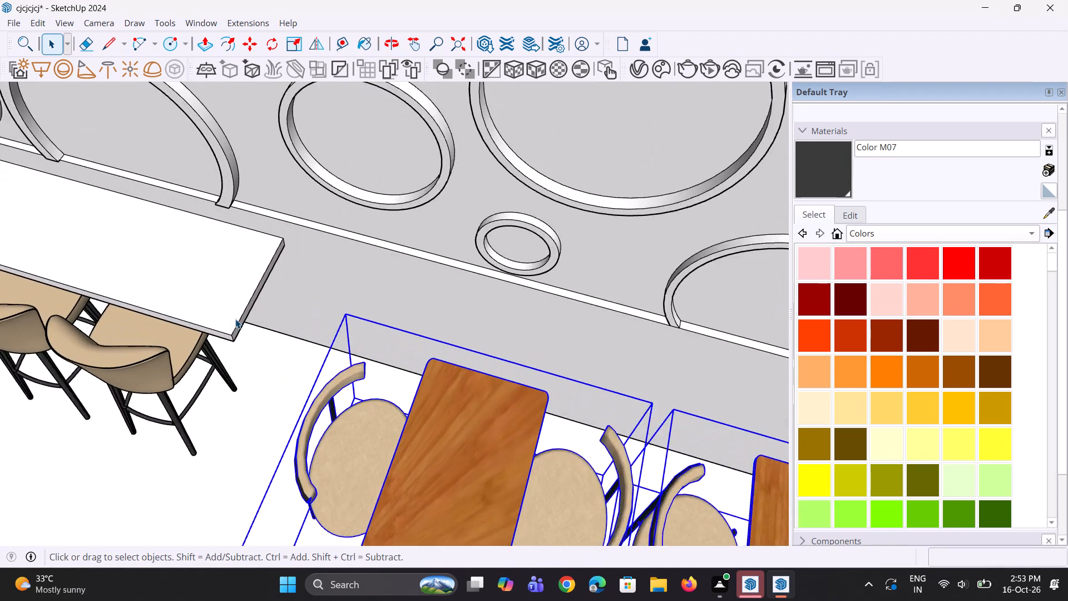
scroll(235, 319, "up", 1)
key("p")
scroll(253, 319, "up", 2)
left_click(248, 308)
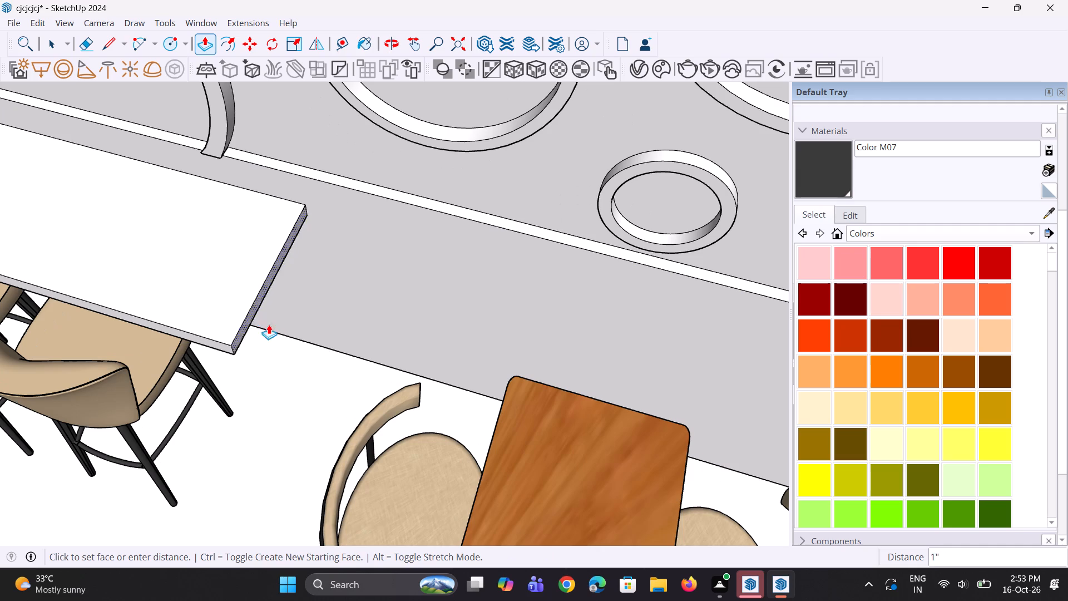
left_click(332, 369)
scroll(332, 348, "down", 5)
middle_click_drag(235, 343, 332, 330)
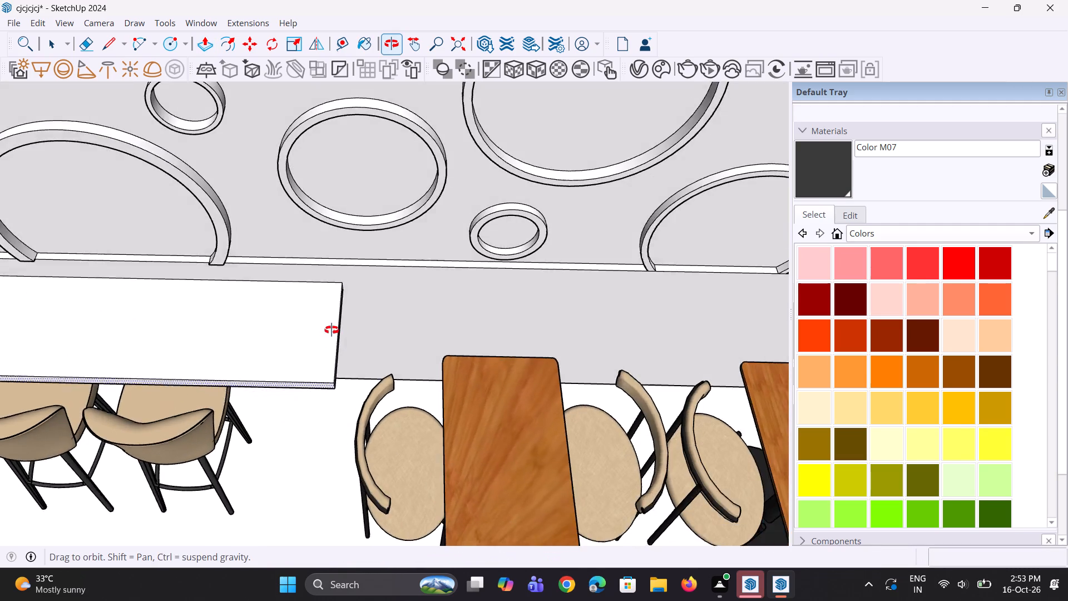
middle_click_drag(332, 330, 385, 323)
Move the bar stool nearest the table sets about 1' 1 1/8" along the counter toward the tables.
key("space")
key("space")
left_click(214, 446)
scroll(357, 352, "down", 5)
left_click(260, 441)
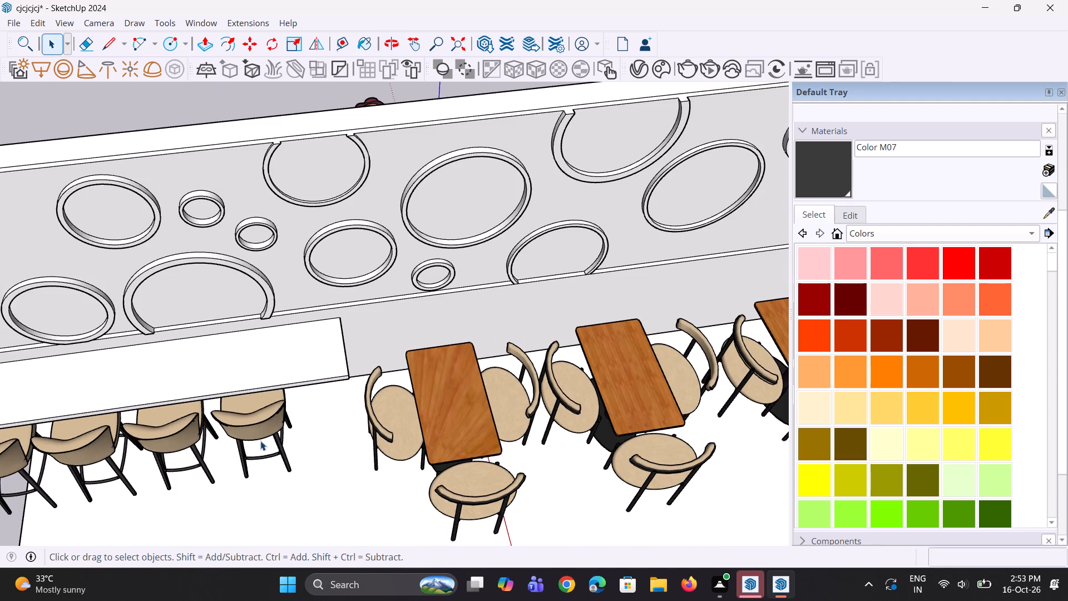
scroll(290, 486, "up", 5)
key("m")
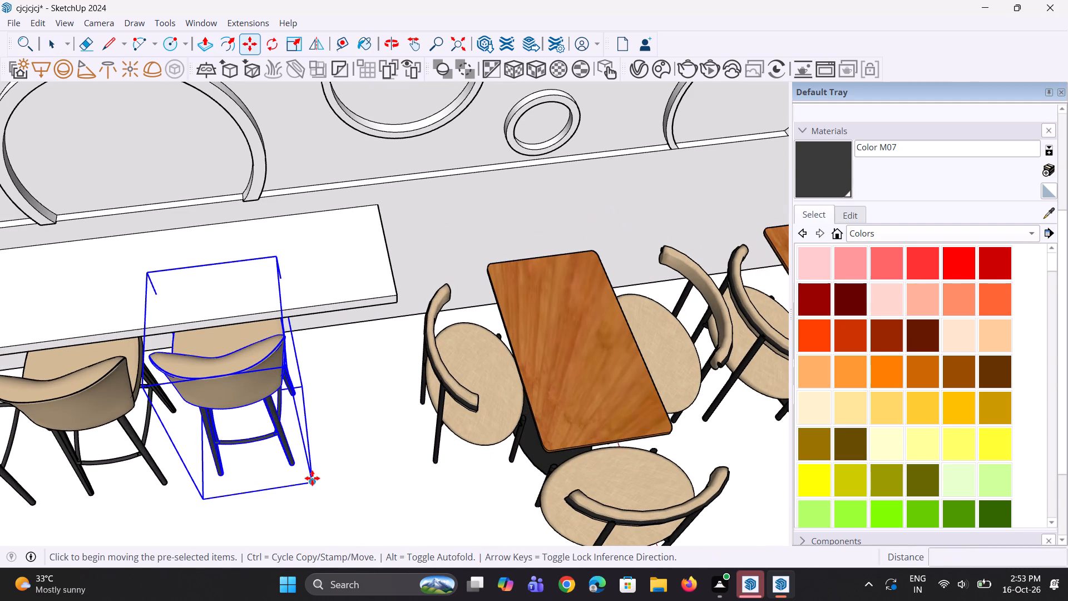
left_click(312, 478)
left_click(373, 477)
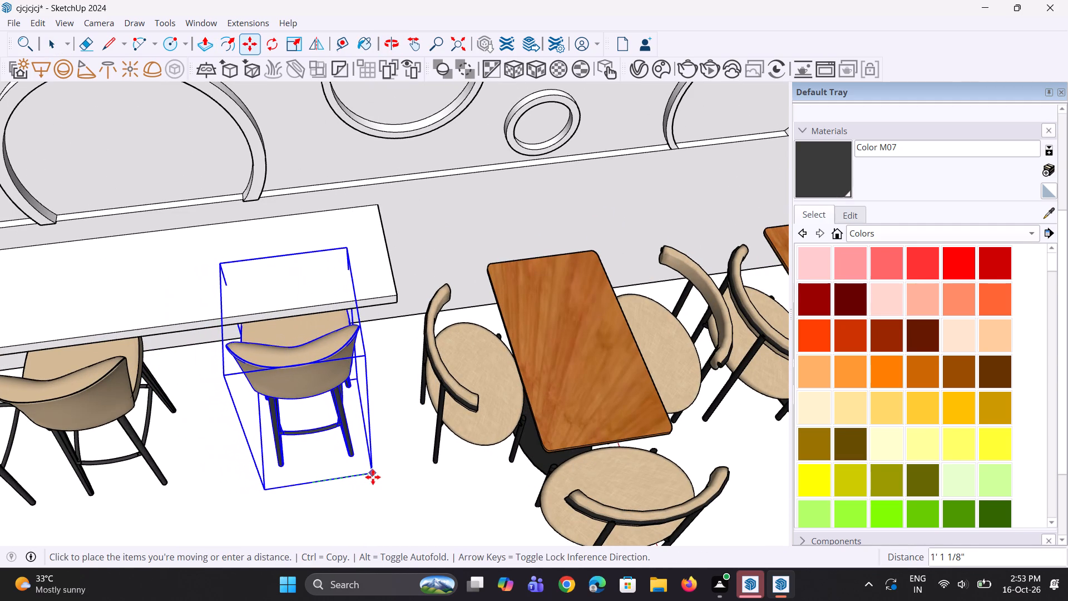
scroll(368, 471, "down", 4)
key("space")
key("space")
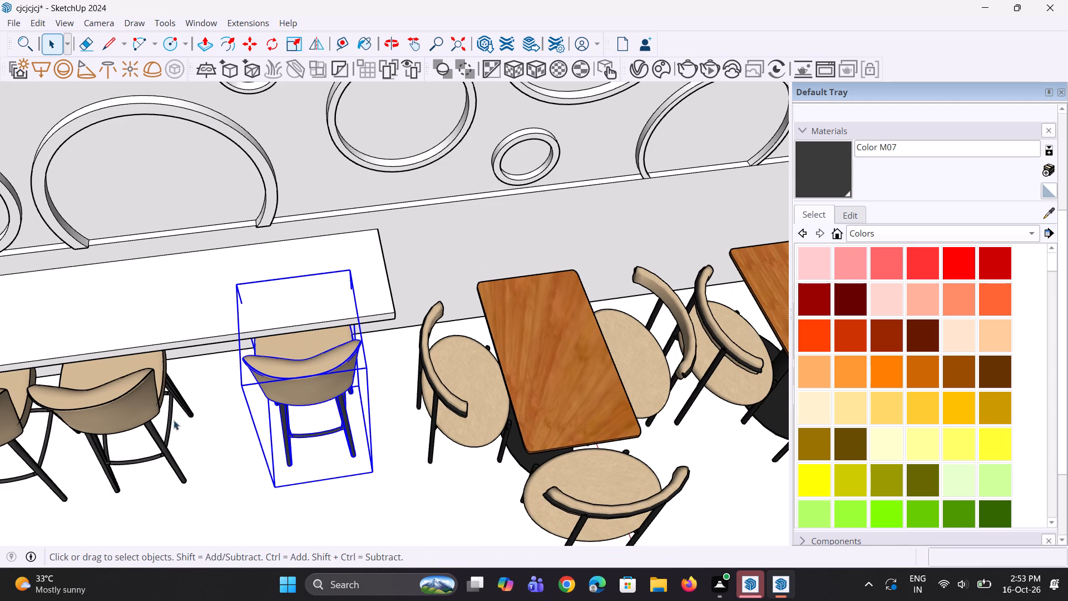
Move the second bar stool from the table sets about 11" along the counter toward the tables.
left_click(150, 413)
scroll(196, 466, "up", 4)
key("m")
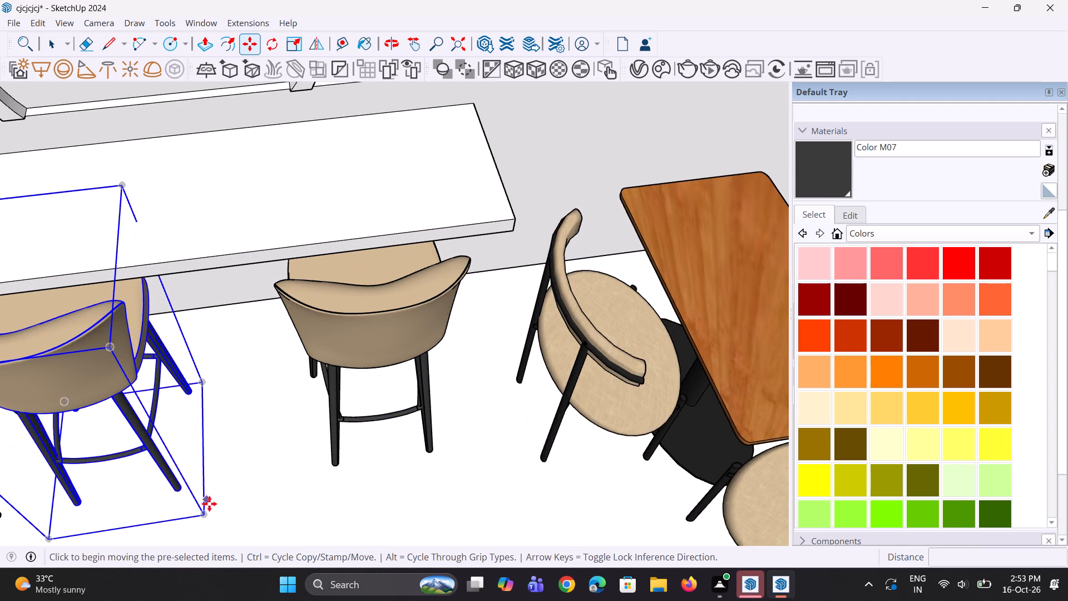
left_click(202, 509)
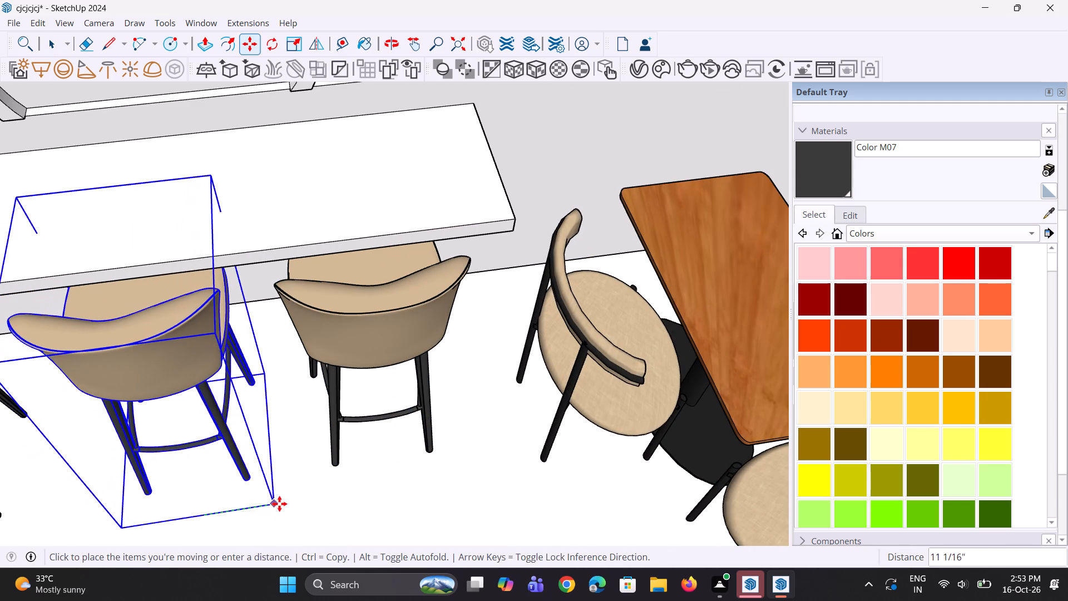
left_click(283, 503)
scroll(408, 423, "down", 10)
key("space")
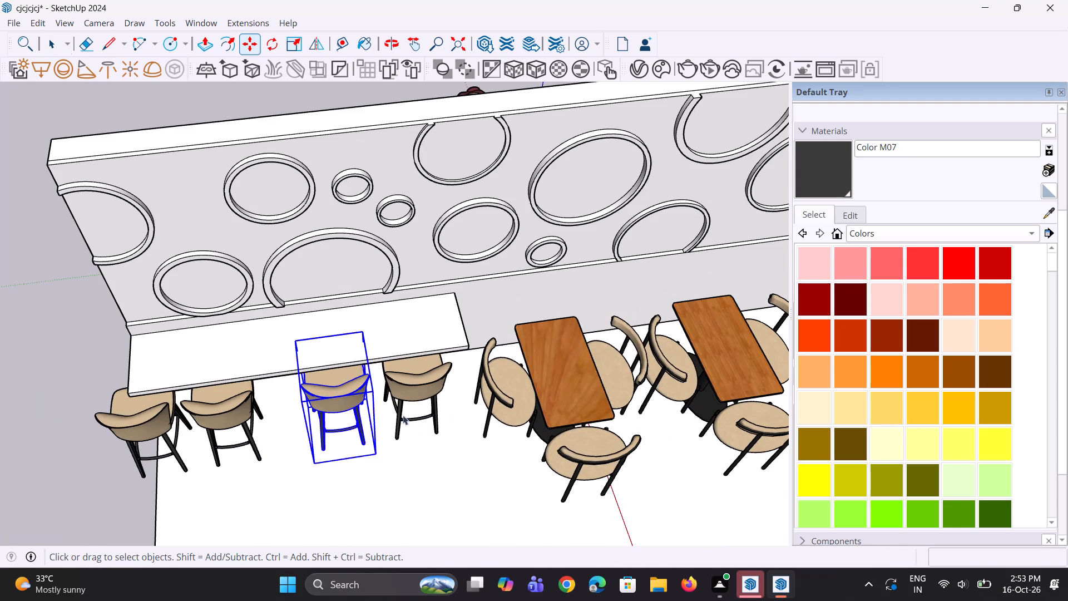
key("space")
Move the third bar stool from the table sets along the counter toward the tables to even the spacing.
left_click(246, 410)
scroll(252, 472, "up", 6)
key("m")
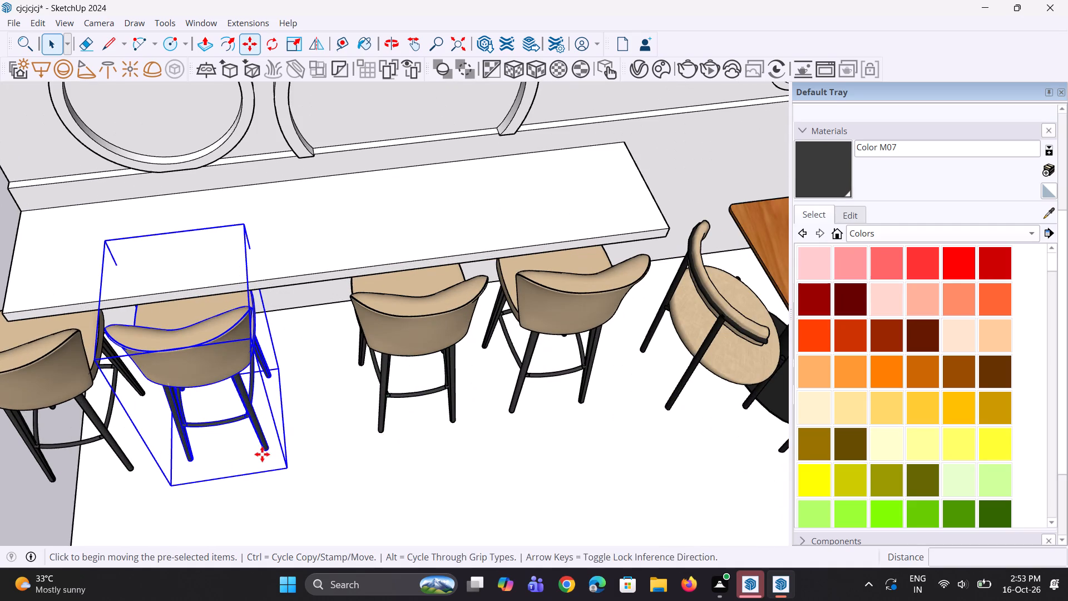
left_click(284, 472)
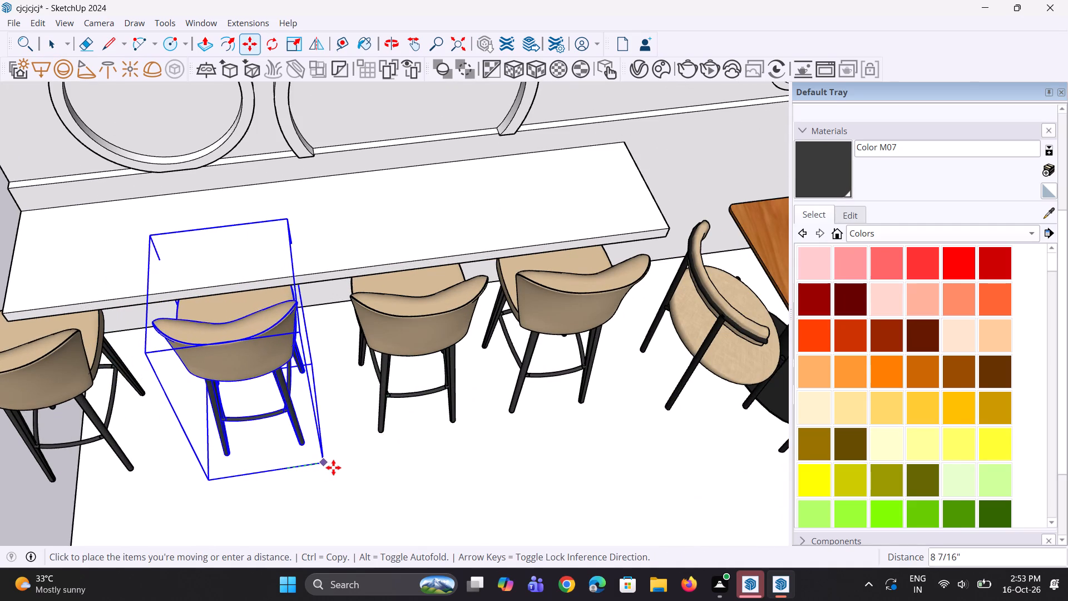
left_click(345, 467)
key("space")
key("b")
key("space")
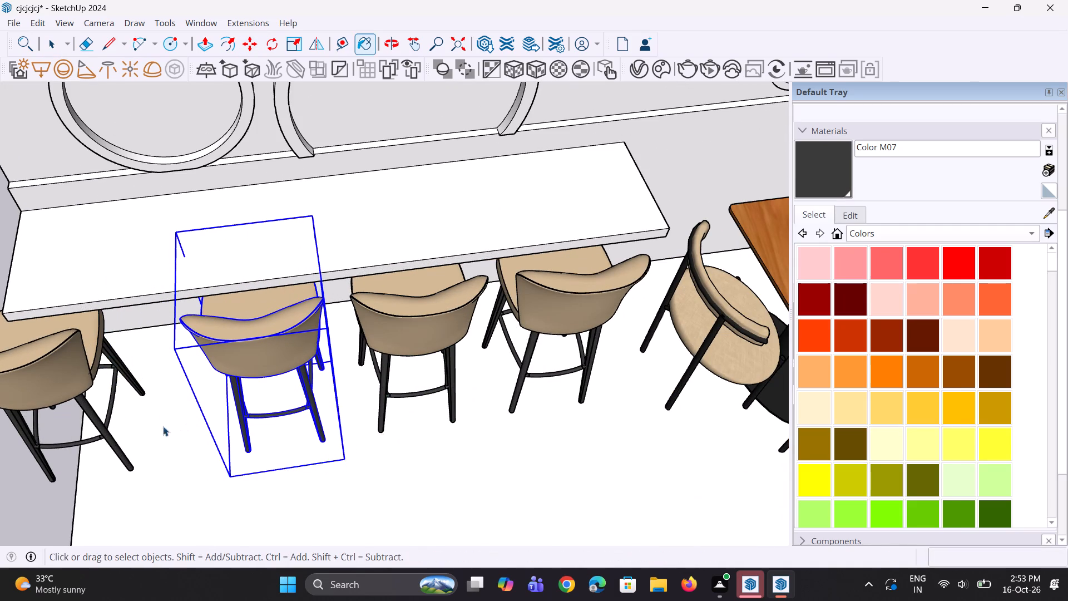
Move the frontmost bar stool about 1' along the counter toward the other stools.
left_click(80, 433)
left_click(101, 435)
key("m")
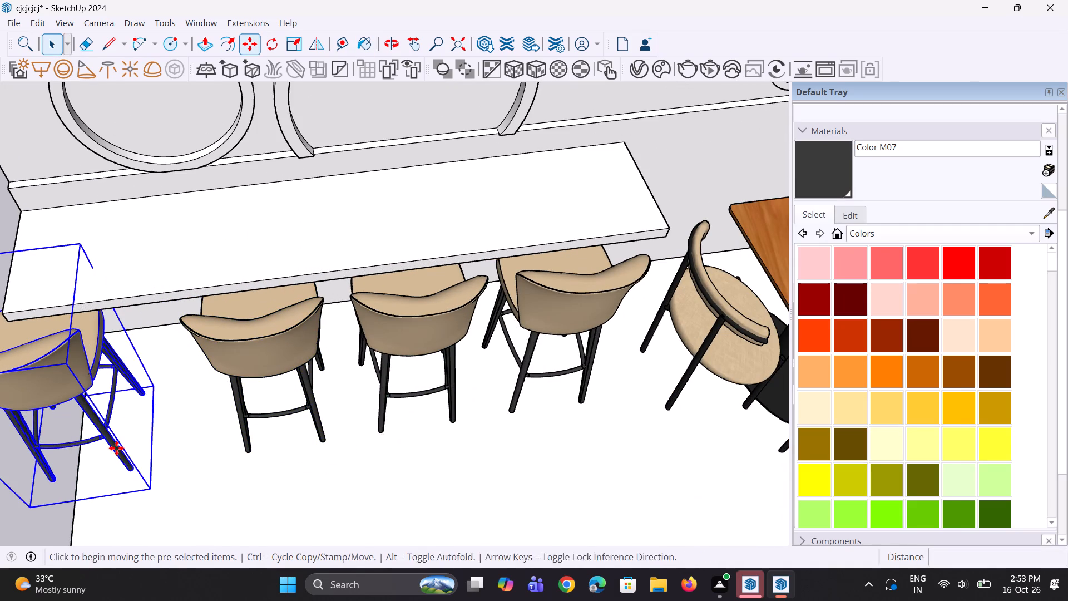
left_click(150, 488)
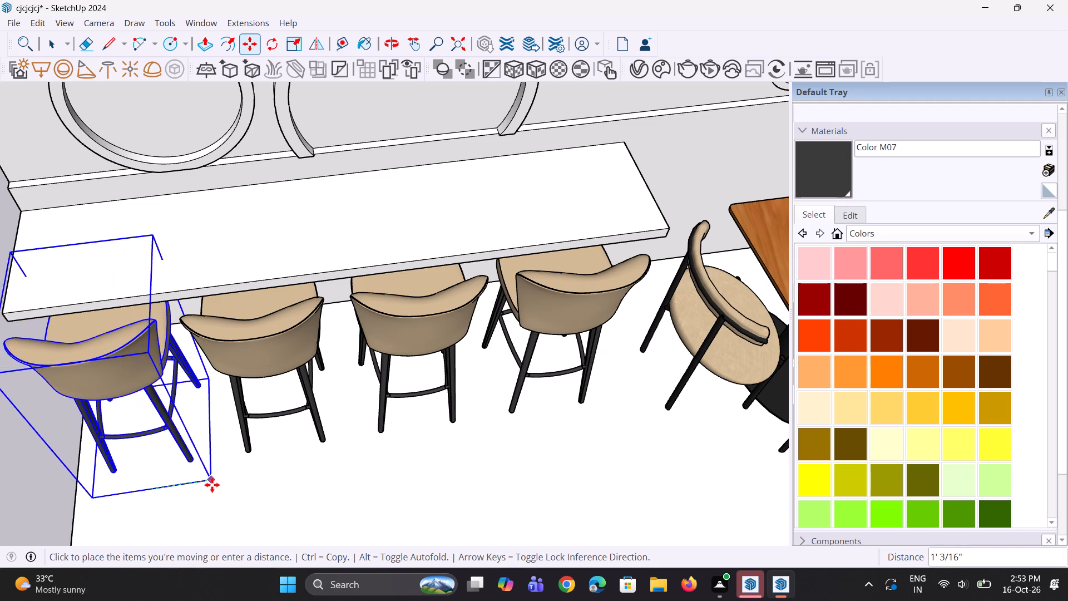
left_click(212, 484)
middle_click_drag(227, 455, 381, 399)
scroll(381, 399, "up", 1)
scroll(382, 399, "down", 11)
key("space")
key("space")
left_click(159, 454)
Delete the vertical edge between the two ends of the cut-off ring at the ring wall's front end.
scroll(179, 416, "down", 5)
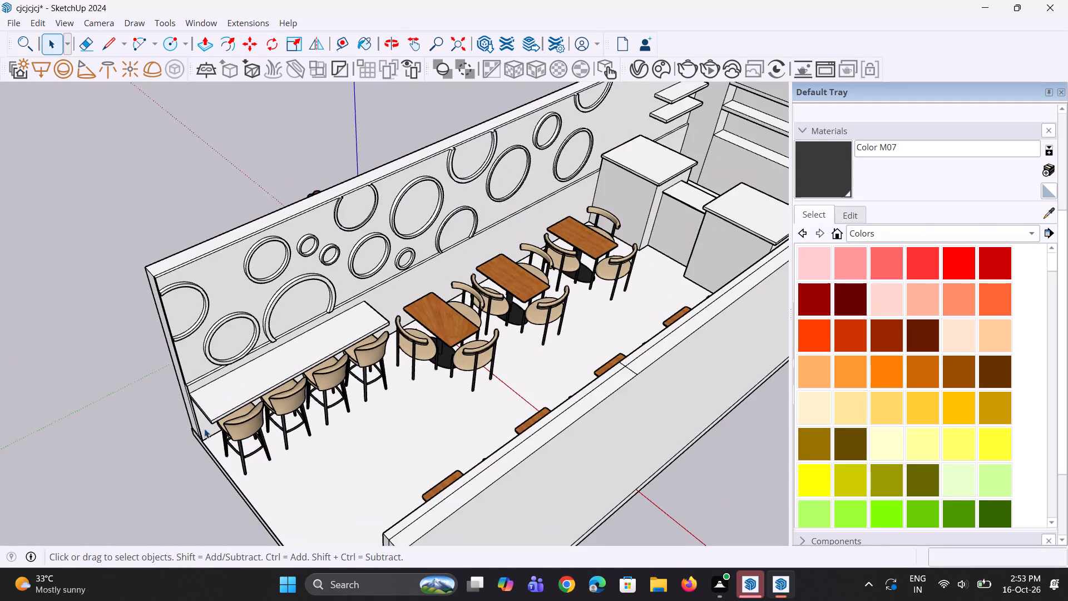
middle_click_drag(207, 431, 385, 313)
scroll(581, 430, "up", 3)
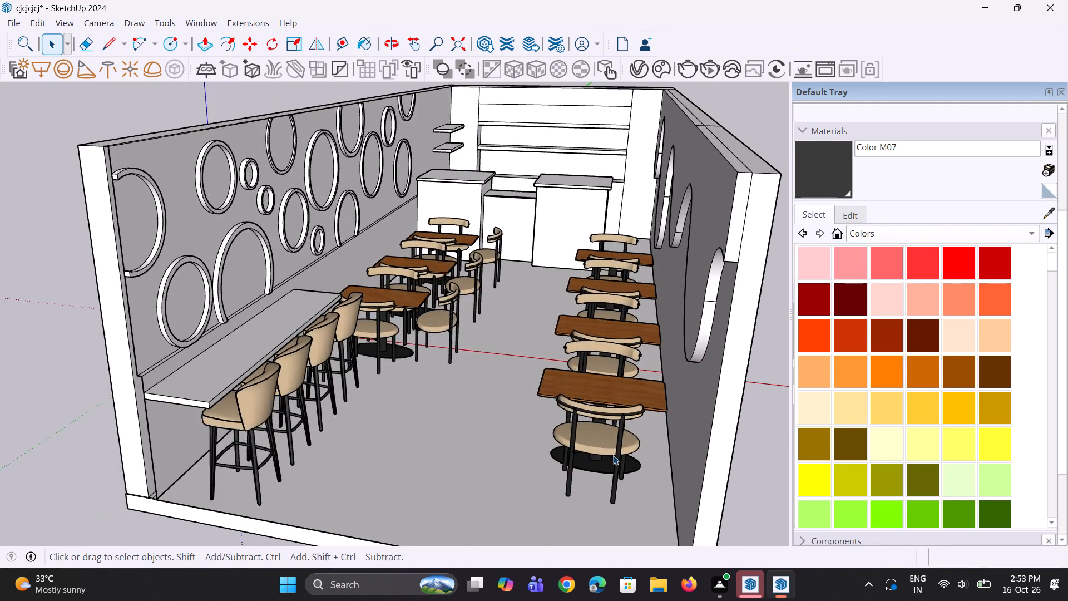
scroll(613, 455, "up", 3)
scroll(572, 472, "down", 5)
middle_click_drag(560, 455, 620, 451)
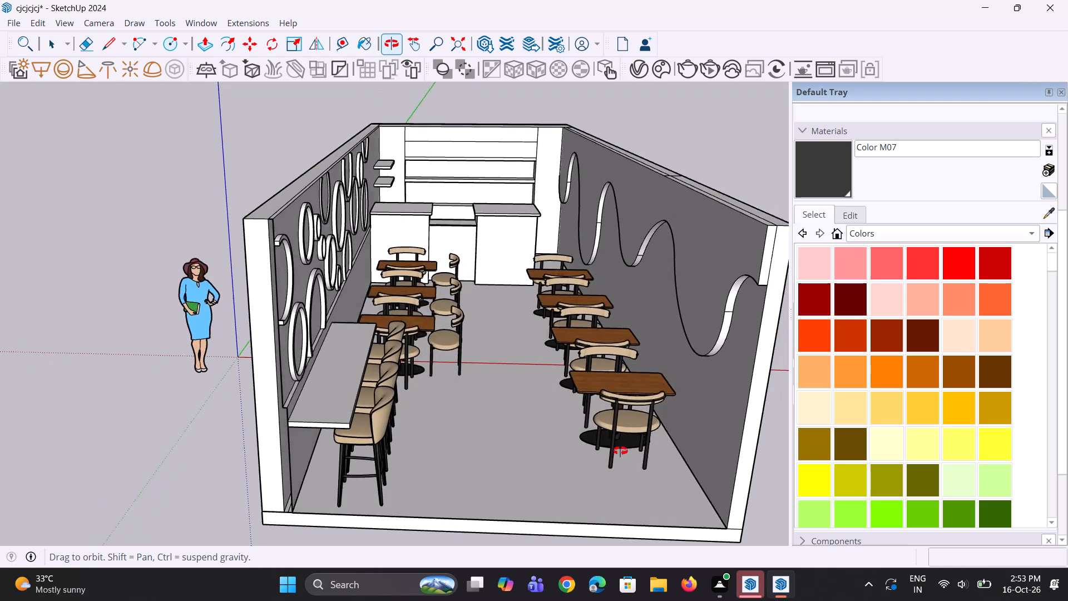
middle_click_drag(620, 451, 592, 512)
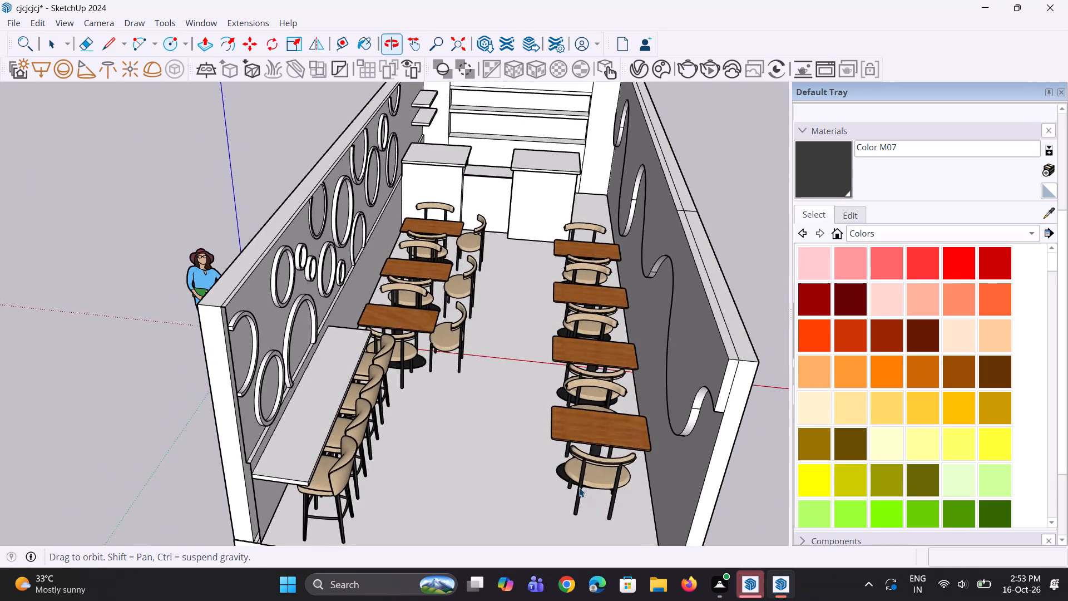
scroll(310, 353, "up", 2)
scroll(201, 326, "up", 12)
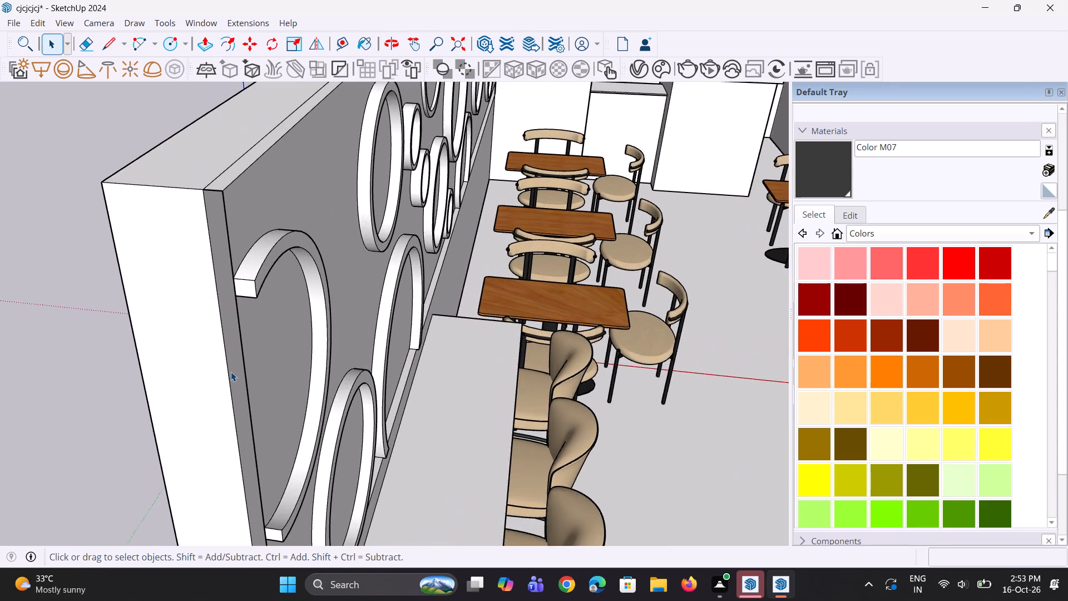
scroll(231, 372, "up", 3)
left_click(254, 365)
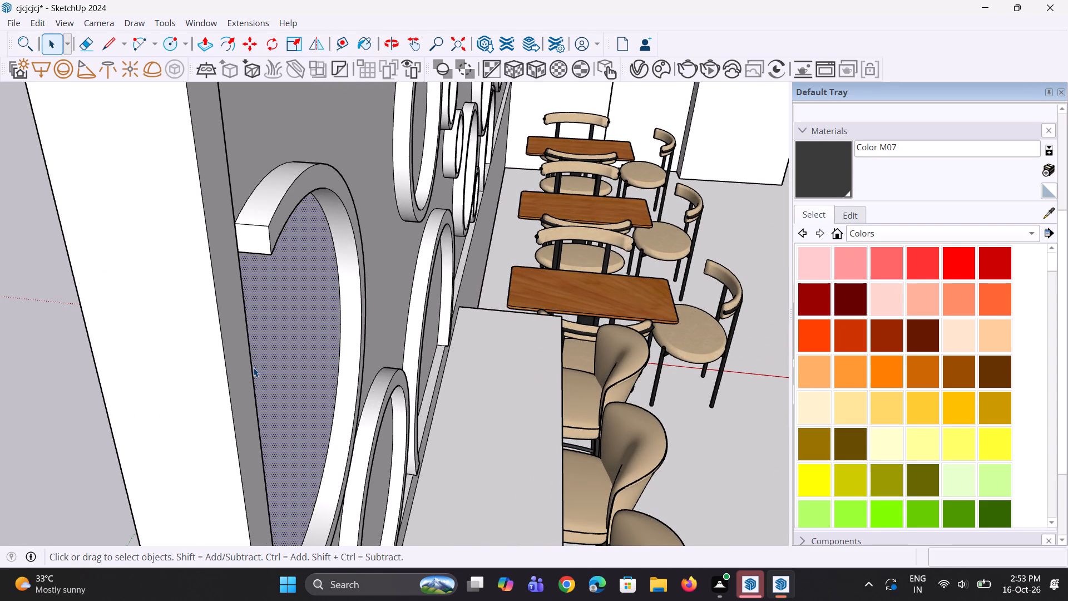
left_click(253, 368)
scroll(234, 405, "down", 5)
middle_click_drag(302, 392, 216, 407)
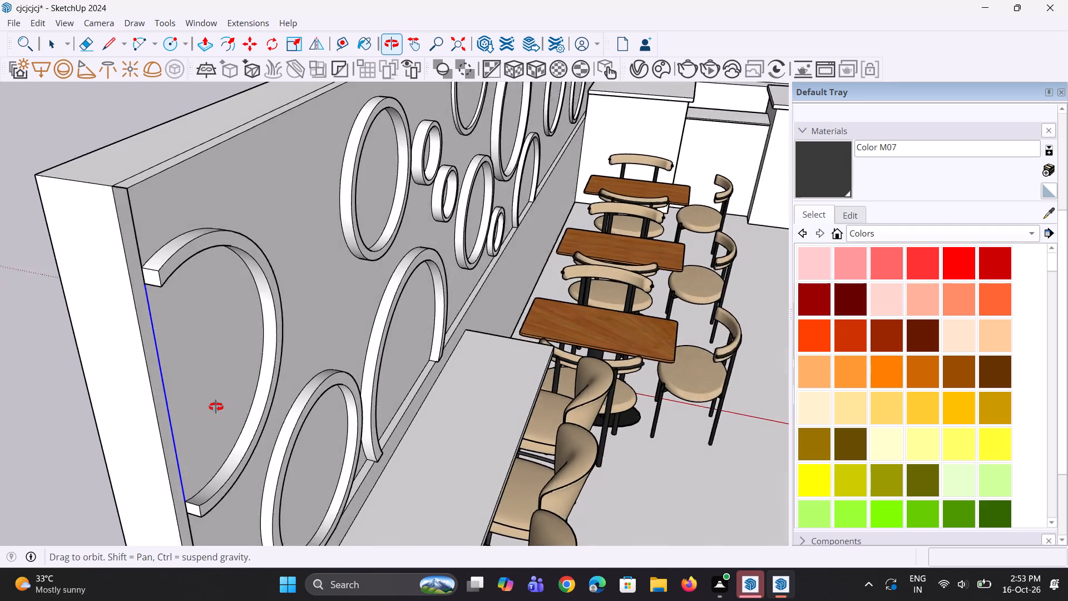
middle_click_drag(216, 407, 195, 417)
key("Delete")
Erase the remaining vertical edge segments above and below the cut-off ring at the wall's front end.
scroll(84, 308, "up", 1)
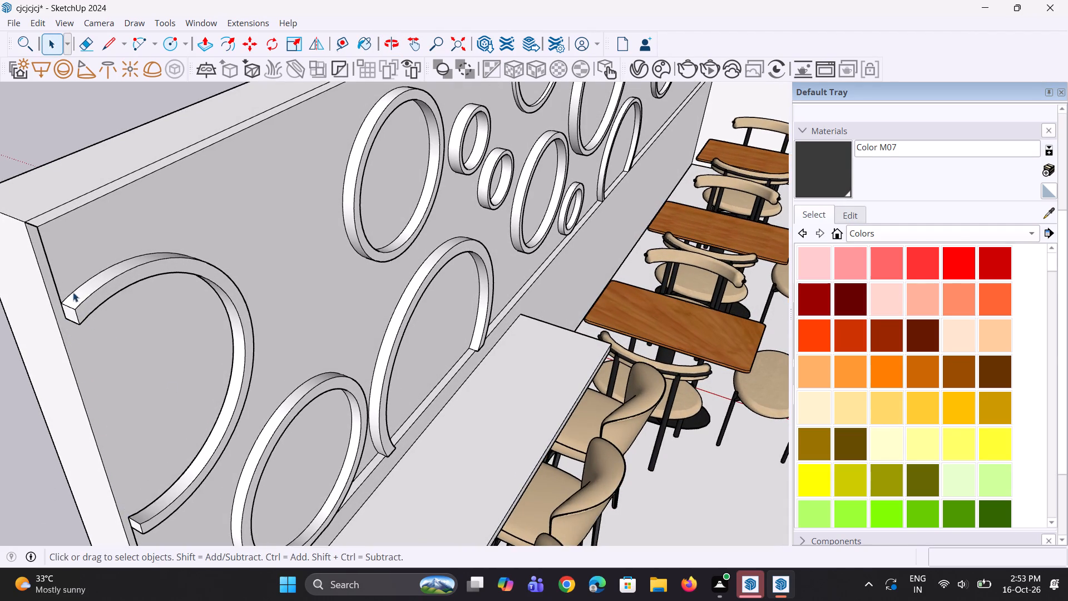
scroll(52, 290, "up", 1)
left_click(57, 290)
scroll(57, 290, "up", 1)
key("Delete")
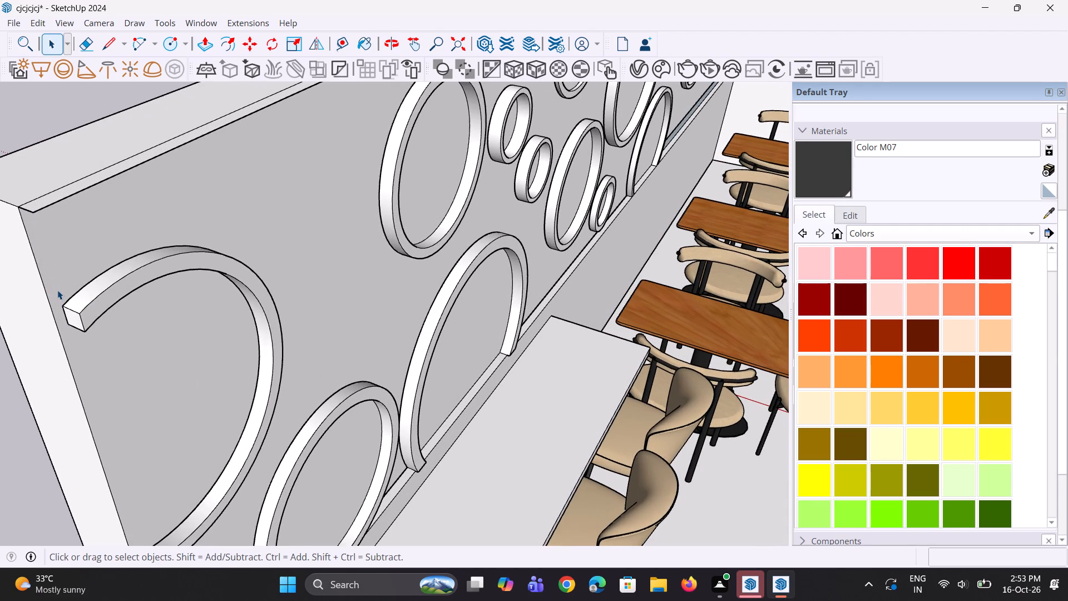
scroll(62, 273, "down", 8)
scroll(139, 426, "up", 7)
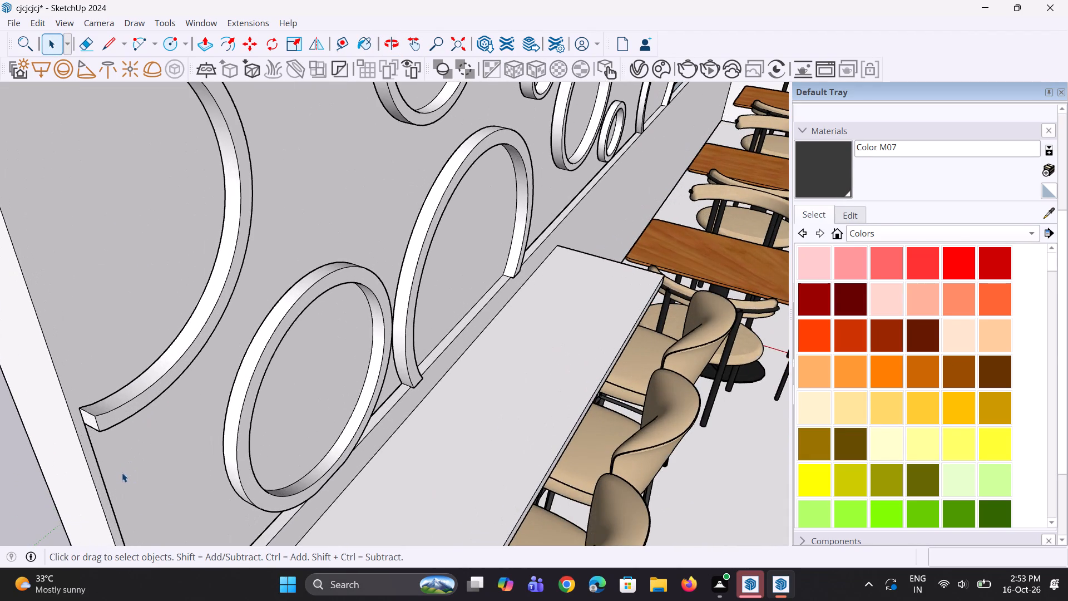
scroll(139, 422, "down", 5)
key("e")
scroll(150, 351, "down", 5)
scroll(143, 474, "up", 8)
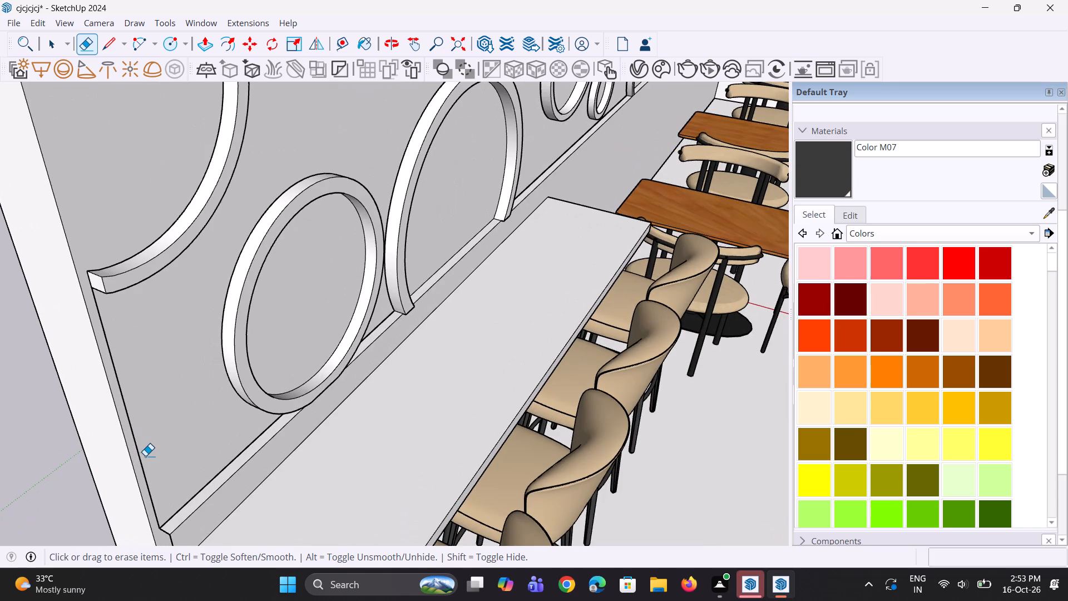
left_click(140, 455)
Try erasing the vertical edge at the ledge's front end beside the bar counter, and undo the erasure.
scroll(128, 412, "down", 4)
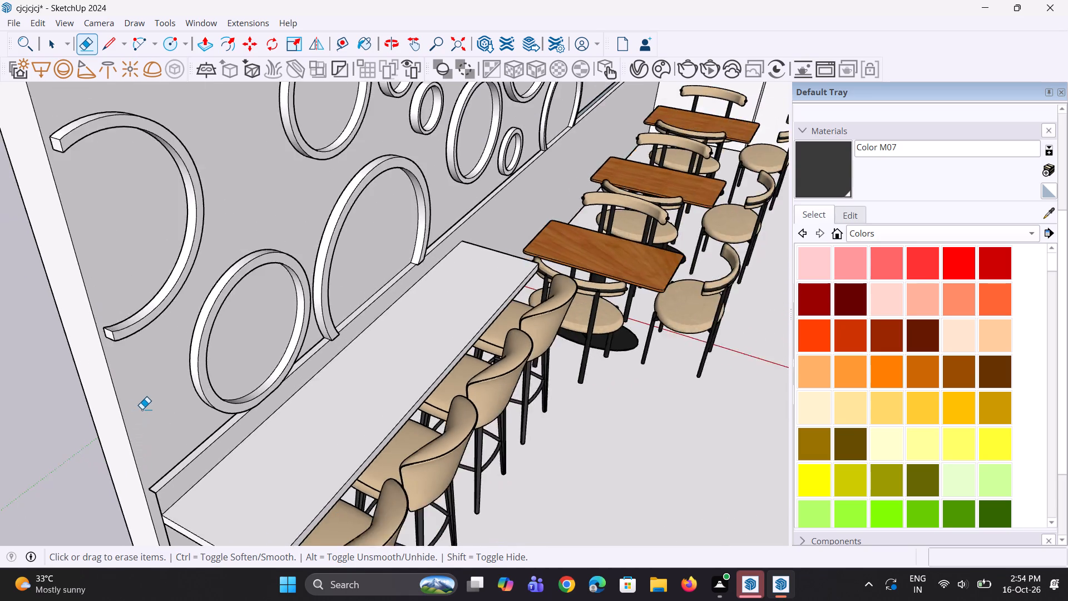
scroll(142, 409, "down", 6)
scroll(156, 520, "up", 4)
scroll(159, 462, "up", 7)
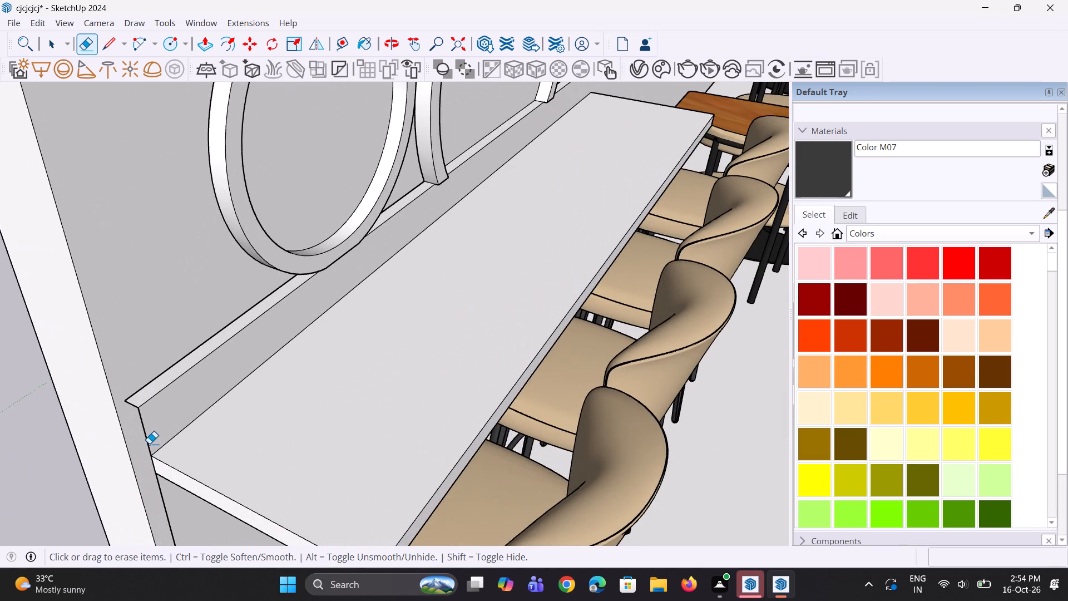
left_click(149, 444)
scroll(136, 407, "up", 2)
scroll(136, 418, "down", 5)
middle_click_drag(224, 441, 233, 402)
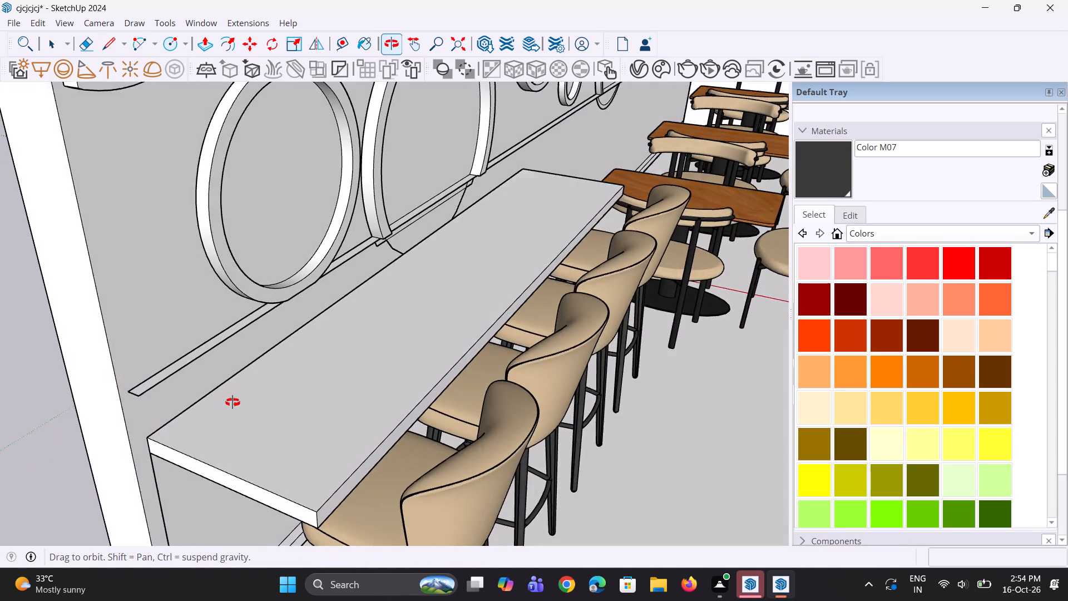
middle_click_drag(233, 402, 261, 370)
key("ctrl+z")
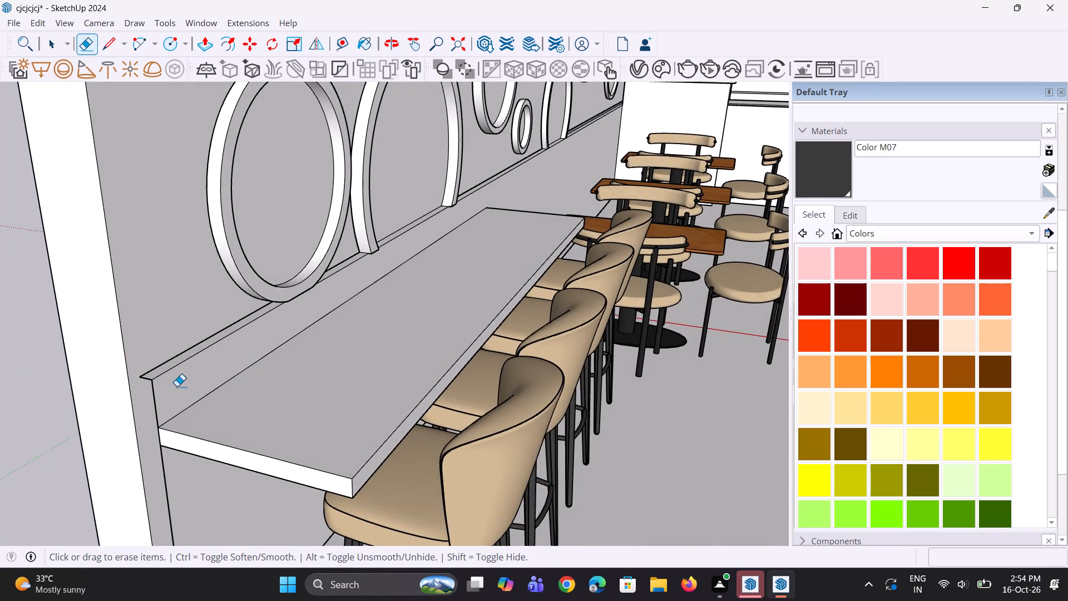
Erase the line splitting the narrow end face inside the hollow ledge behind the bar counter.
scroll(144, 387, "up", 9)
middle_click_drag(175, 391, 290, 354)
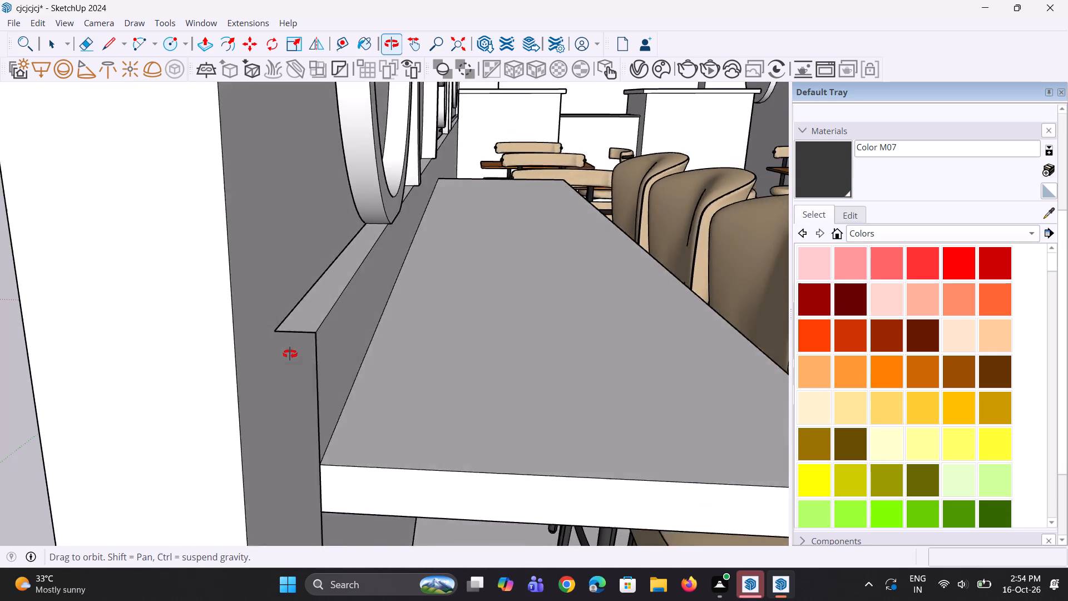
middle_click_drag(290, 354, 308, 334)
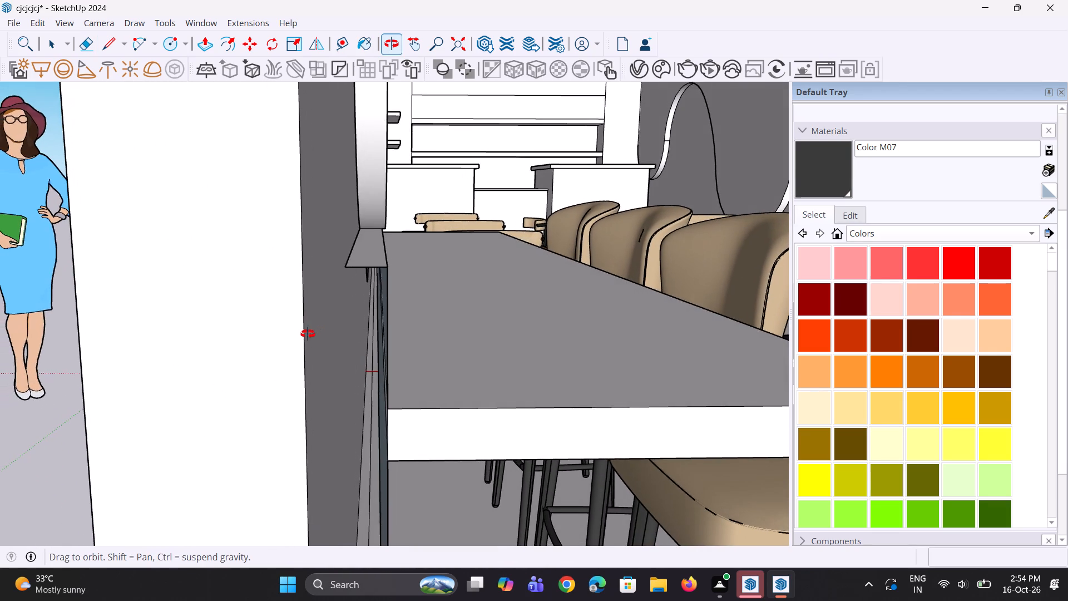
middle_click_drag(308, 334, 316, 335)
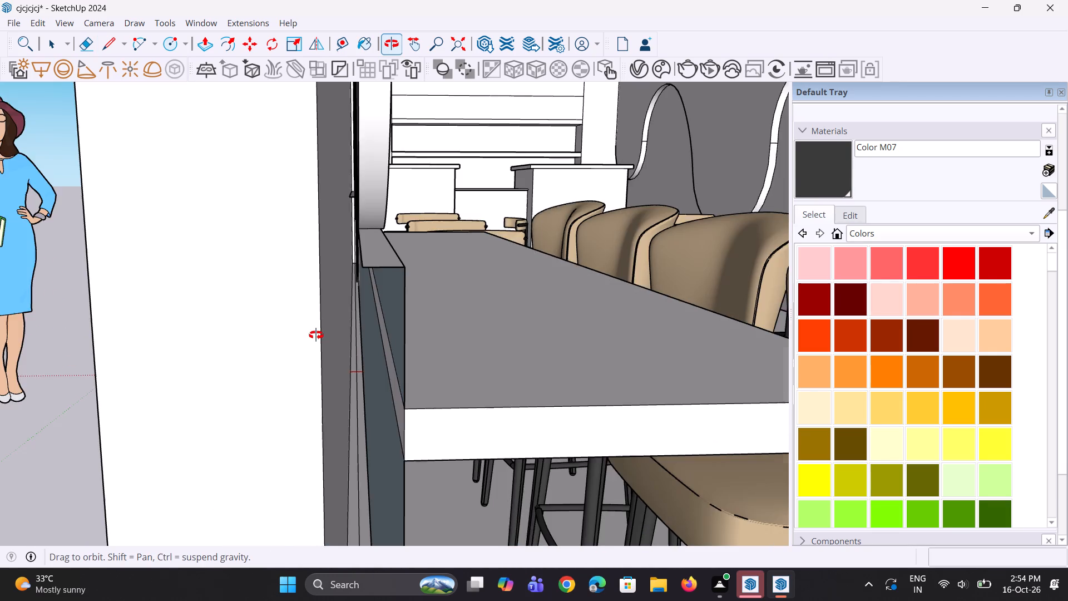
middle_click_drag(316, 335, 322, 323)
scroll(379, 343, "up", 3)
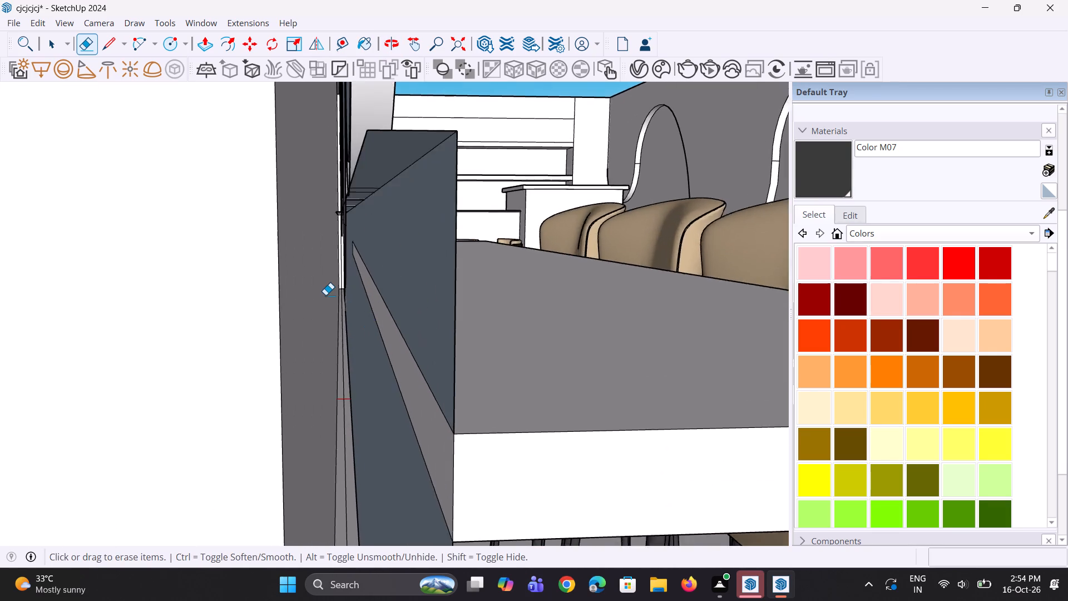
scroll(325, 294, "up", 9)
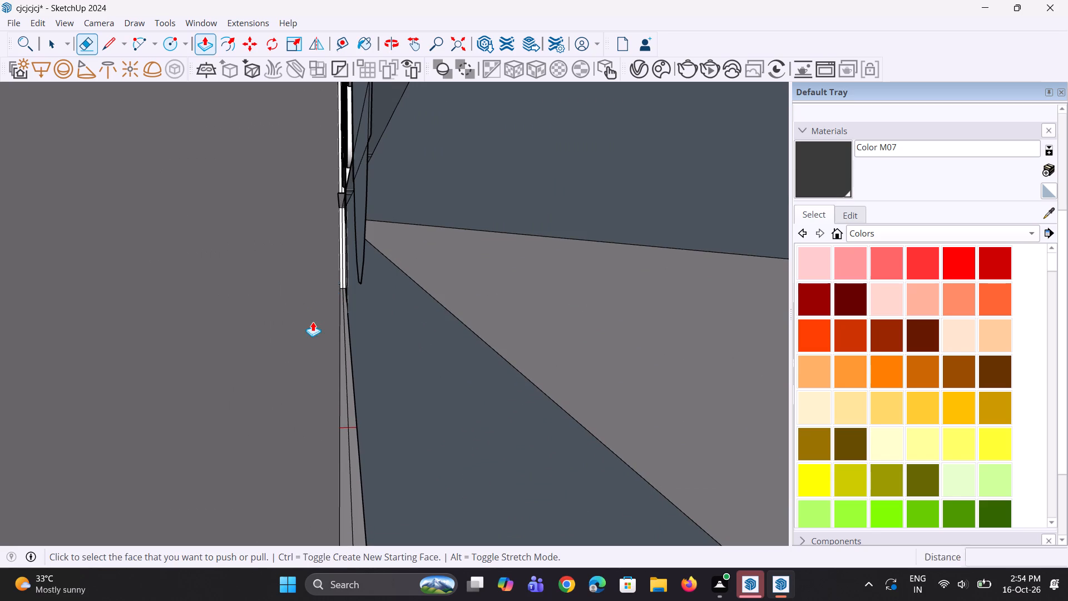
key("p")
scroll(320, 286, "up", 19)
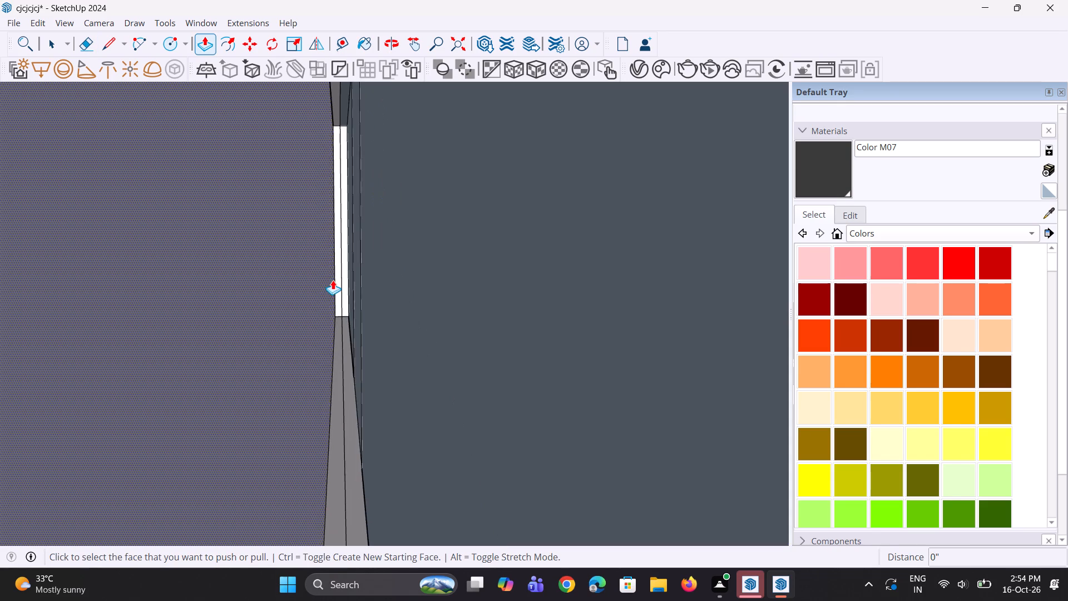
scroll(333, 280, "up", 12)
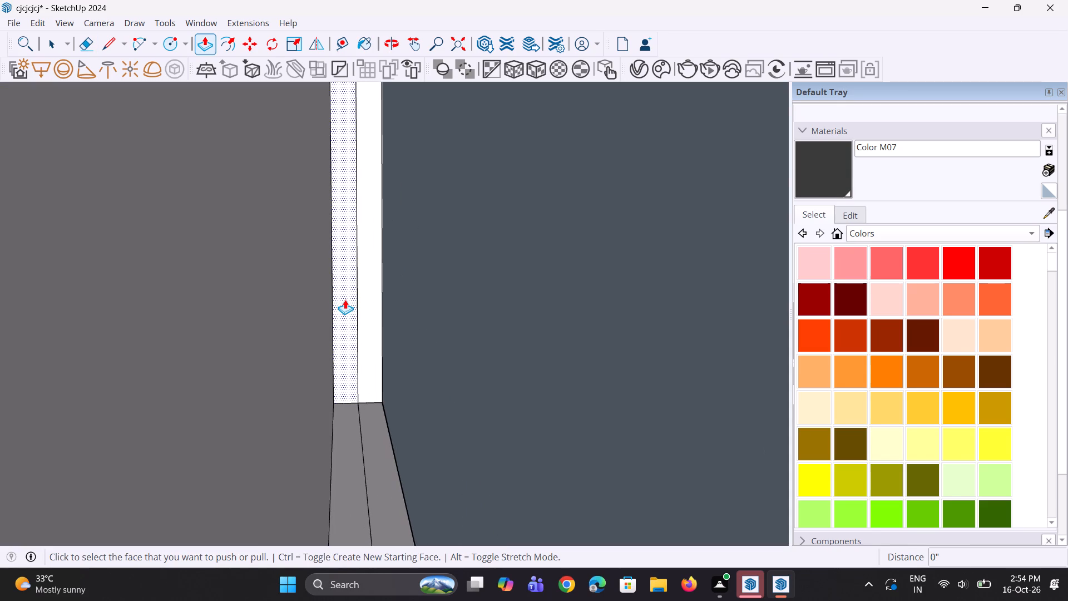
key("e")
left_click(356, 319)
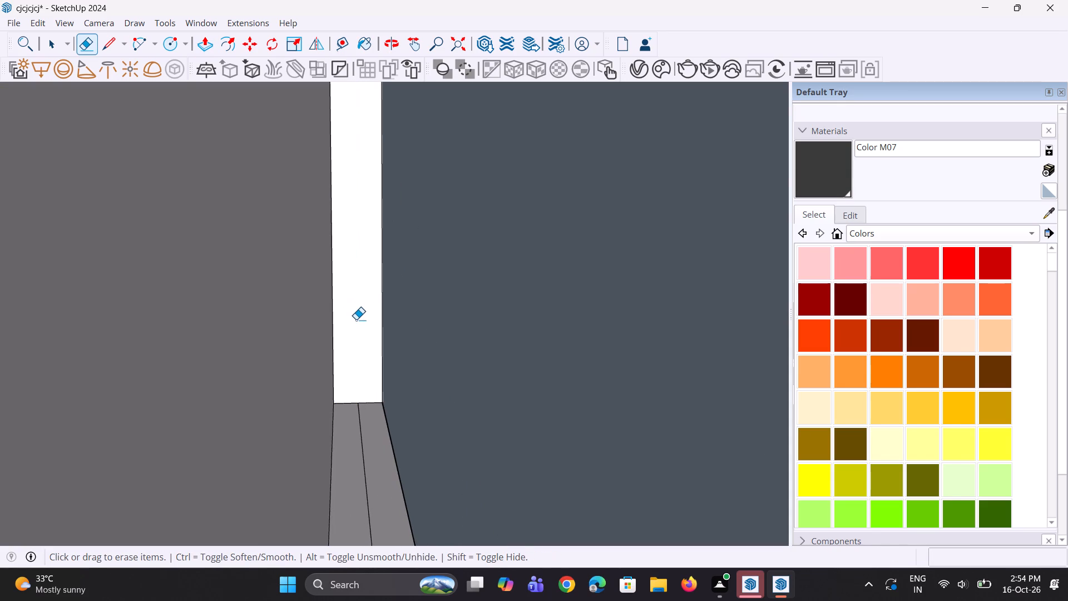
Push/Pull the ledge's merged end face 37' 8 15/16" out to the ring wall's front end.
key("p")
left_click(351, 320)
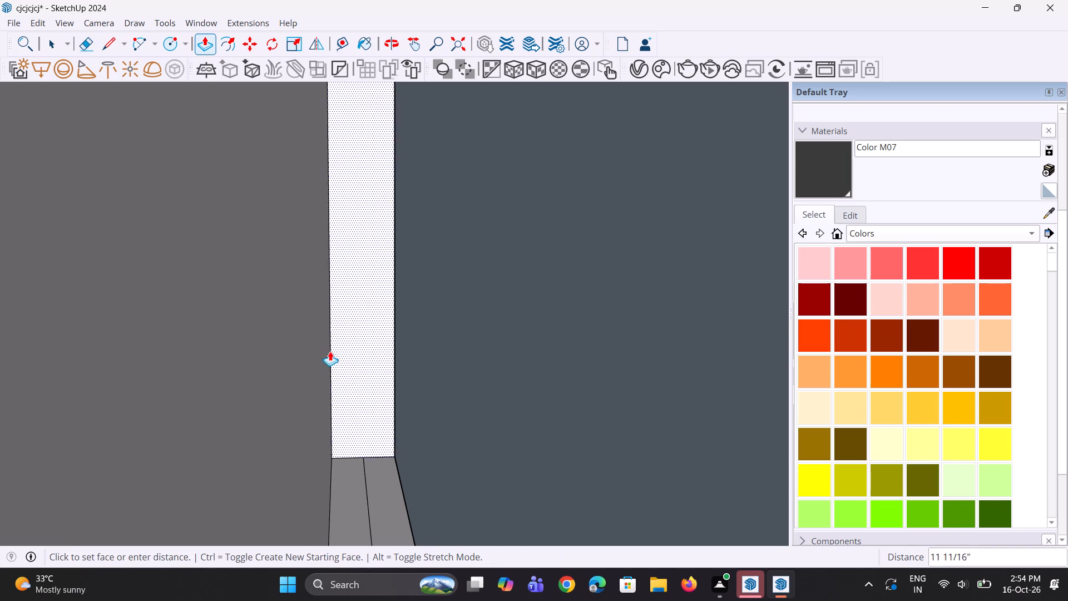
scroll(330, 351, "down", 20)
scroll(330, 351, "down", 4)
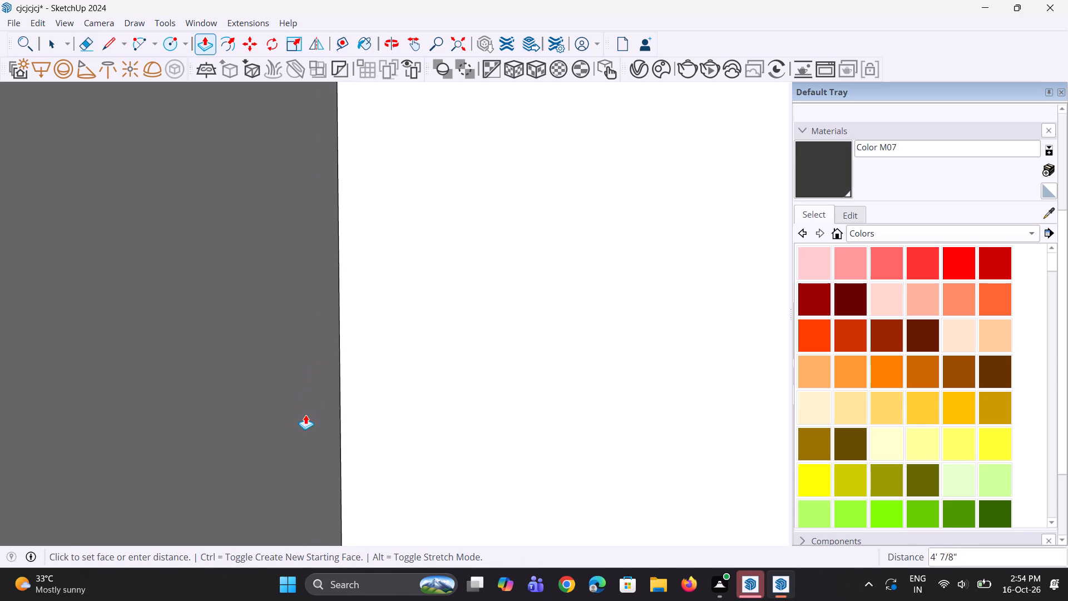
scroll(303, 420, "down", 20)
scroll(303, 420, "down", 6)
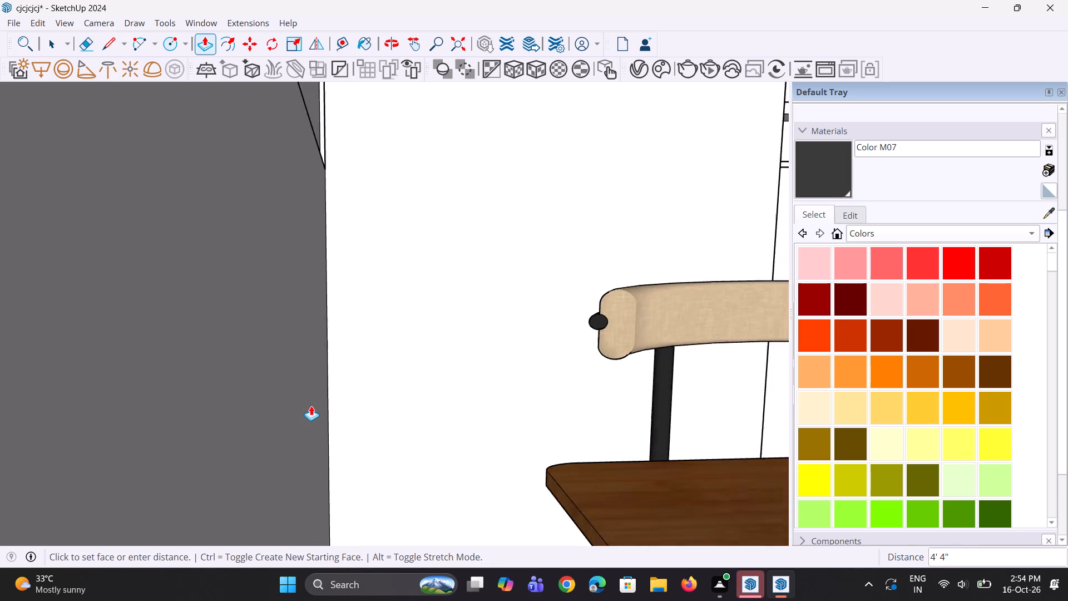
scroll(311, 406, "down", 20)
scroll(311, 406, "down", 9)
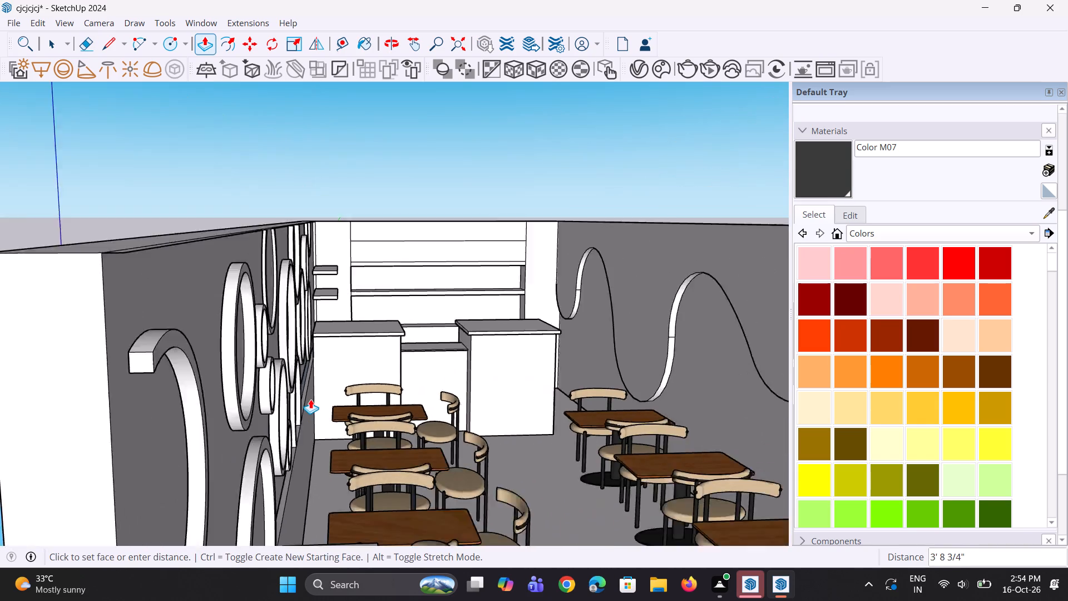
scroll(310, 399, "down", 5)
scroll(271, 447, "up", 3)
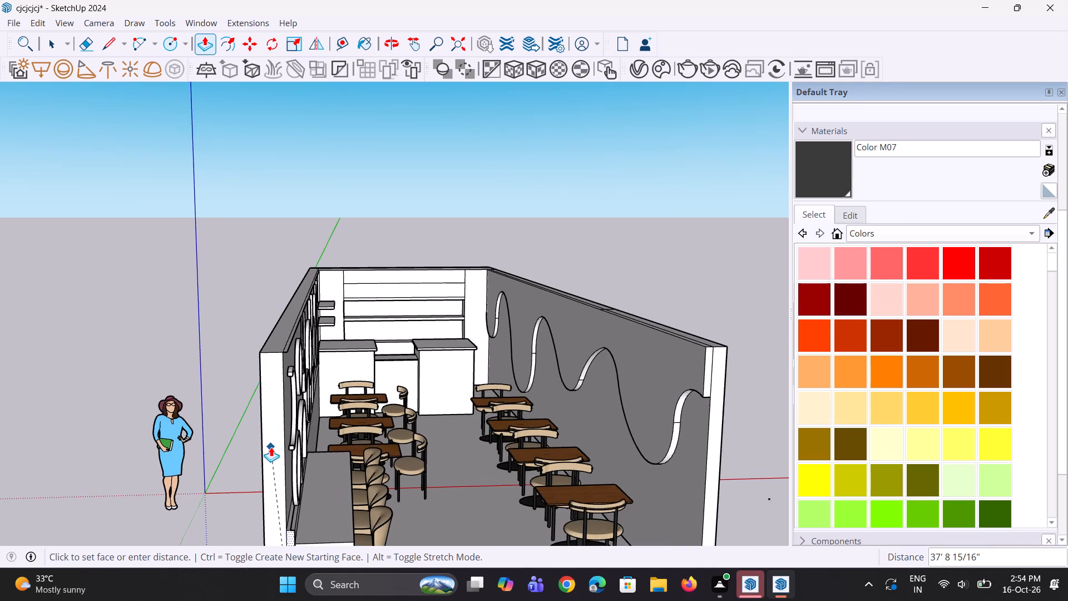
scroll(271, 446, "down", 13)
scroll(274, 494, "up", 7)
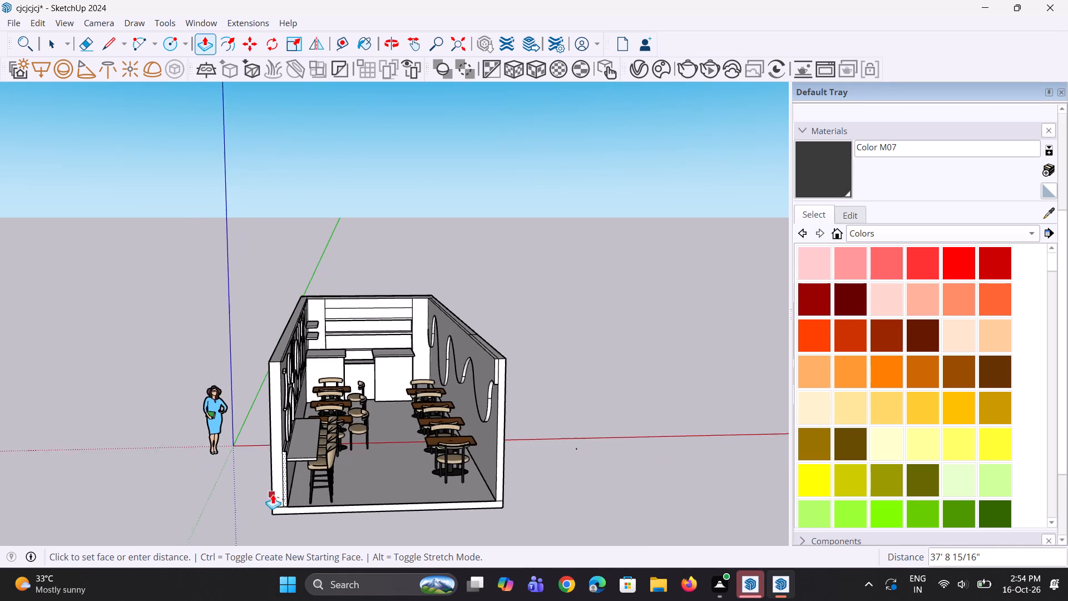
scroll(273, 494, "up", 5)
left_click(280, 492)
Erase the lengthwise line dividing the ledge's top surface near its front end.
scroll(293, 471, "up", 4)
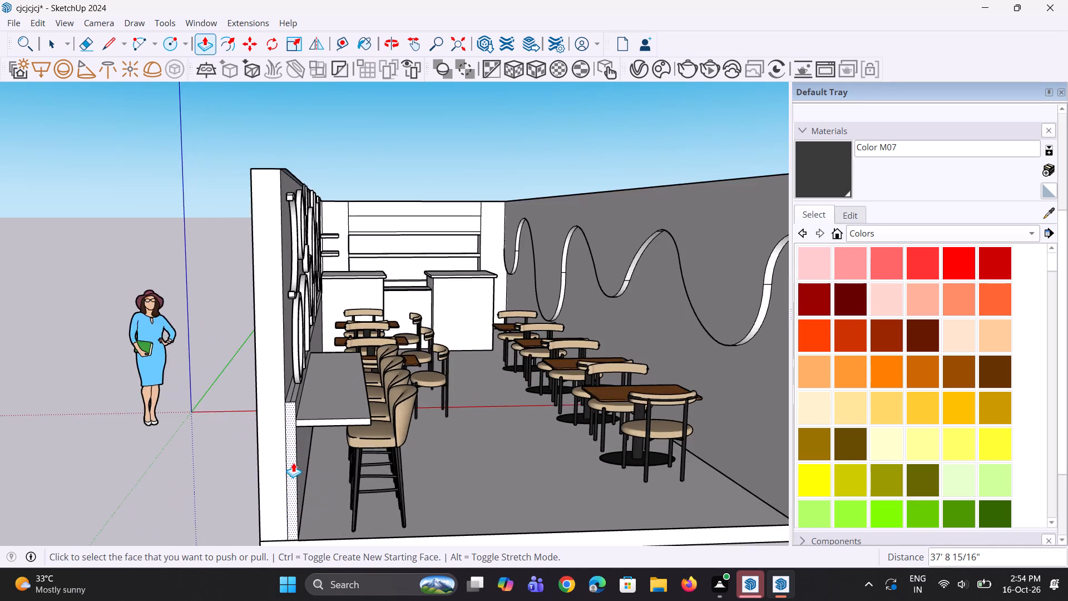
scroll(293, 462, "up", 7)
middle_click_drag(294, 439, 289, 457)
scroll(279, 381, "up", 6)
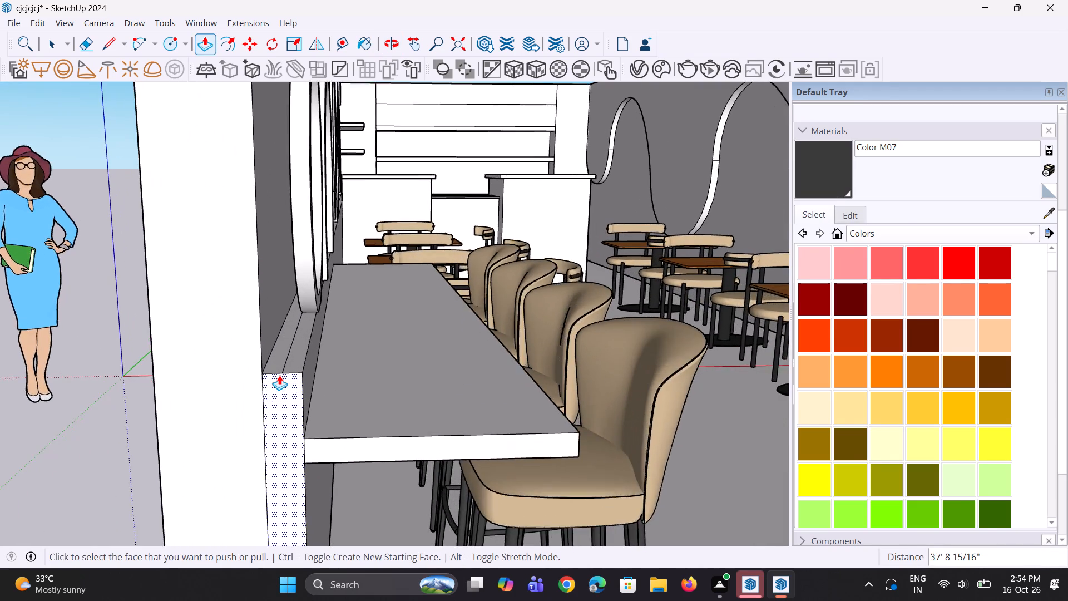
scroll(279, 375, "up", 4)
middle_click_drag(314, 388, 264, 414)
scroll(234, 394, "up", 3)
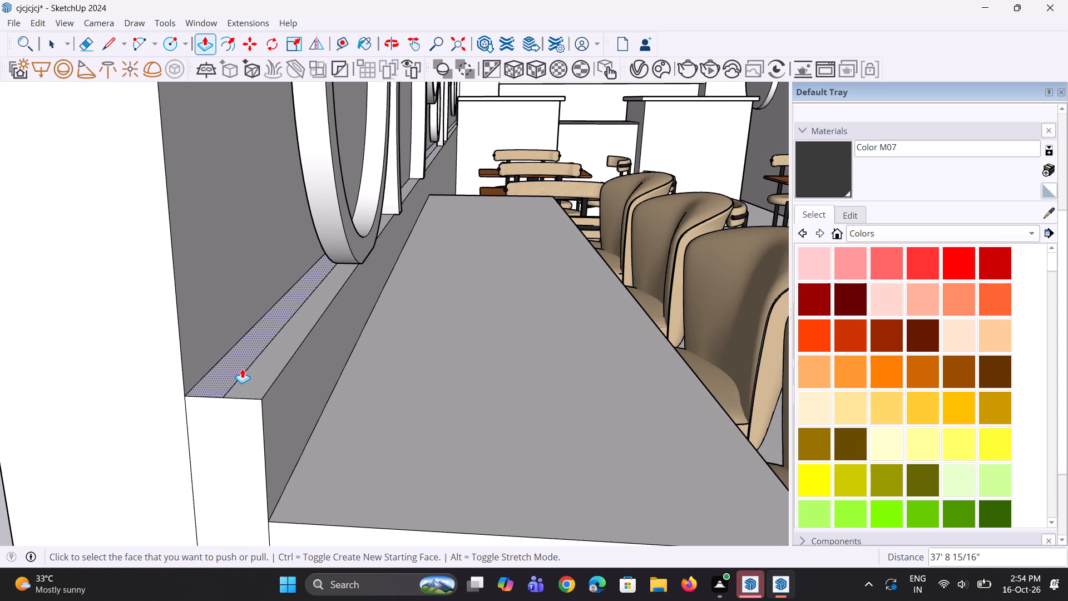
key("e")
left_click(243, 377)
Erase the remaining lengthwise line segments dividing the ledge's top surface between the rings, from the bar counter toward the service counter.
scroll(187, 391, "down", 8)
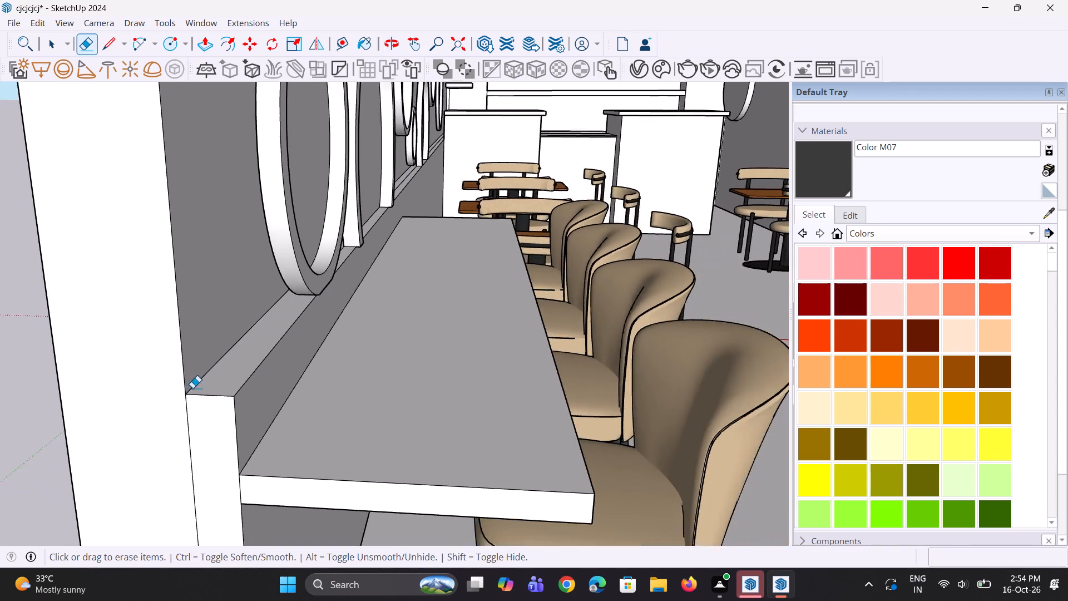
scroll(192, 388, "down", 3)
middle_click_drag(278, 392, 198, 395)
scroll(200, 397, "down", 5)
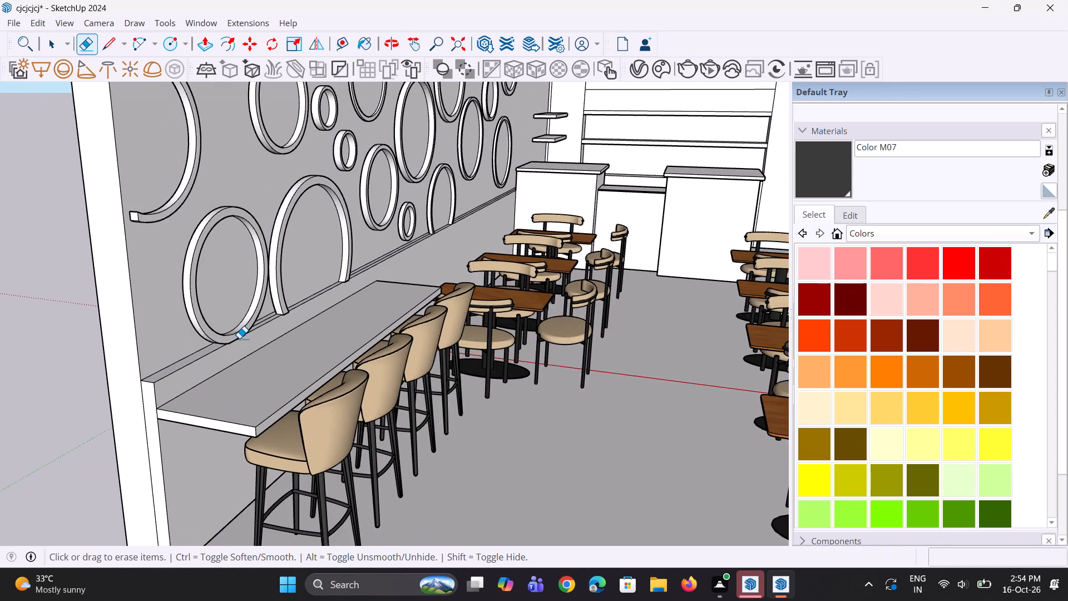
middle_click_drag(244, 352, 260, 452)
scroll(270, 359, "up", 12)
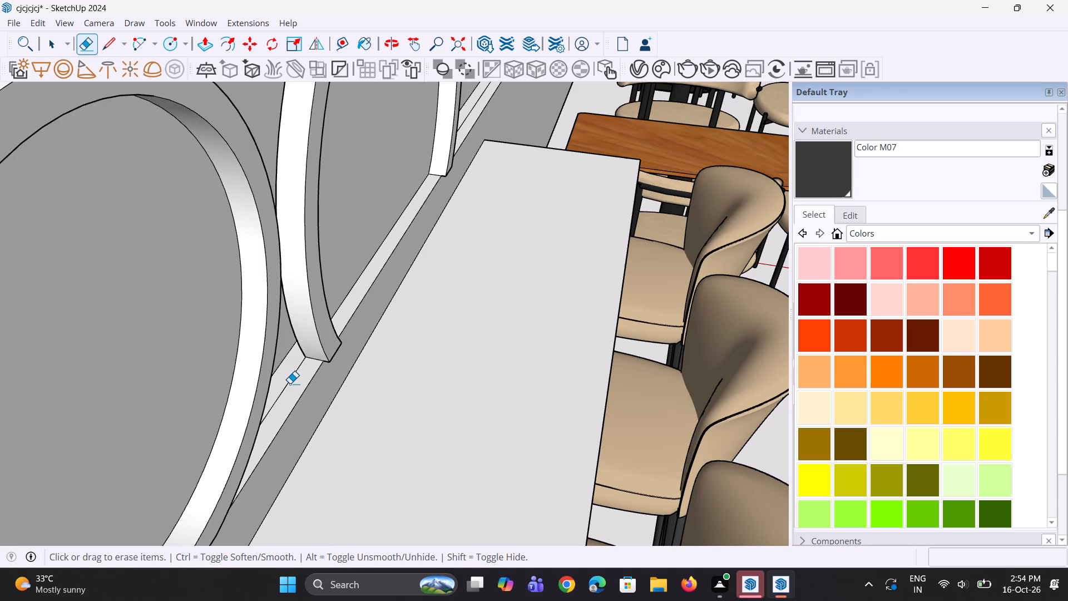
left_click(290, 382)
scroll(213, 446, "down", 6)
scroll(367, 245, "up", 5)
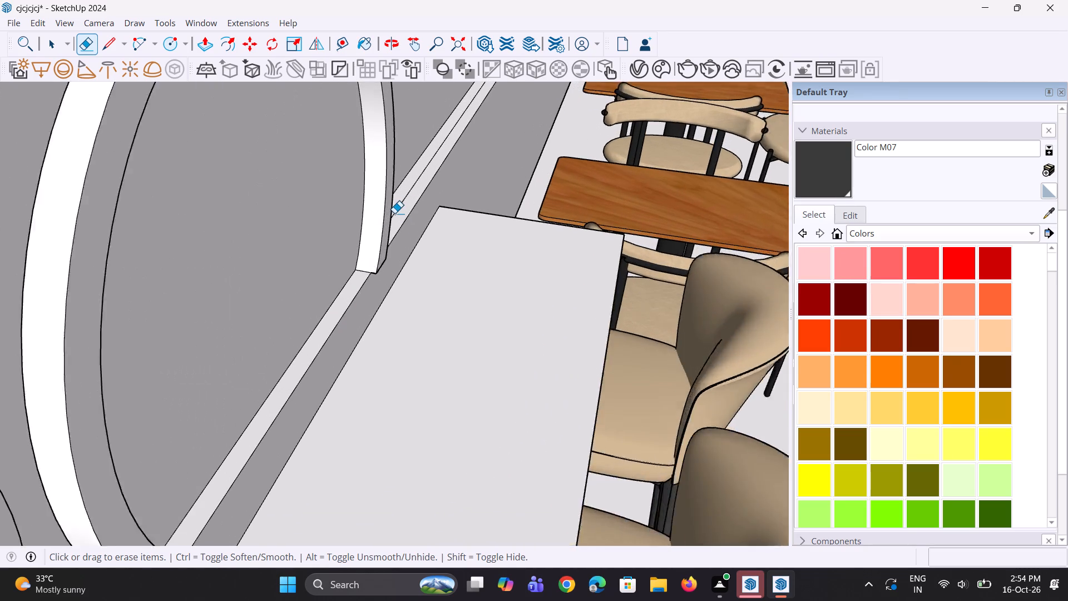
scroll(394, 213, "up", 1)
left_click(399, 208)
scroll(291, 371, "down", 11)
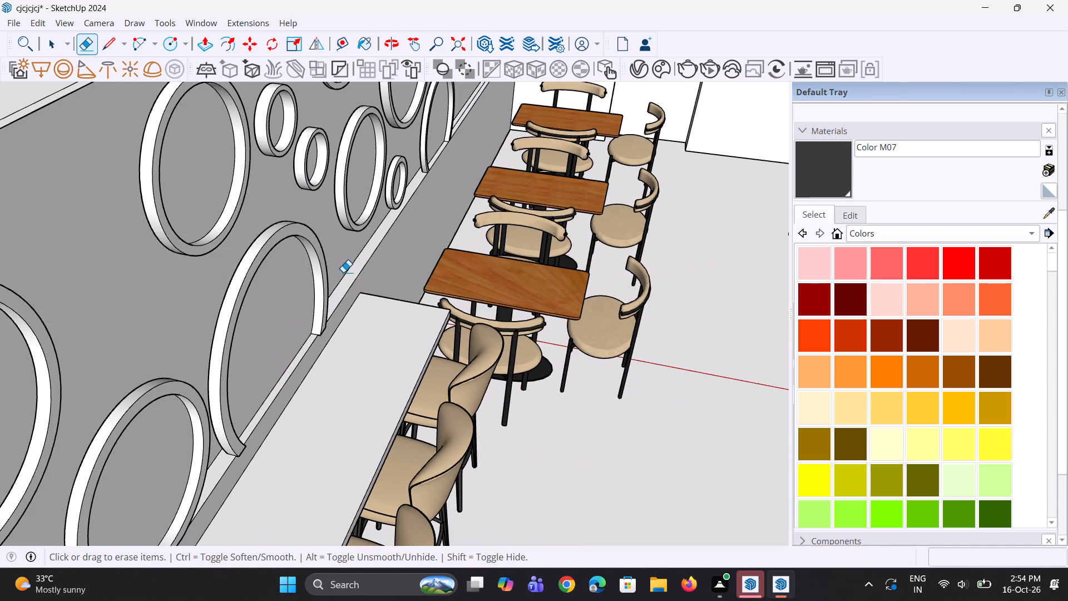
scroll(258, 414, "down", 10)
scroll(356, 209, "up", 10)
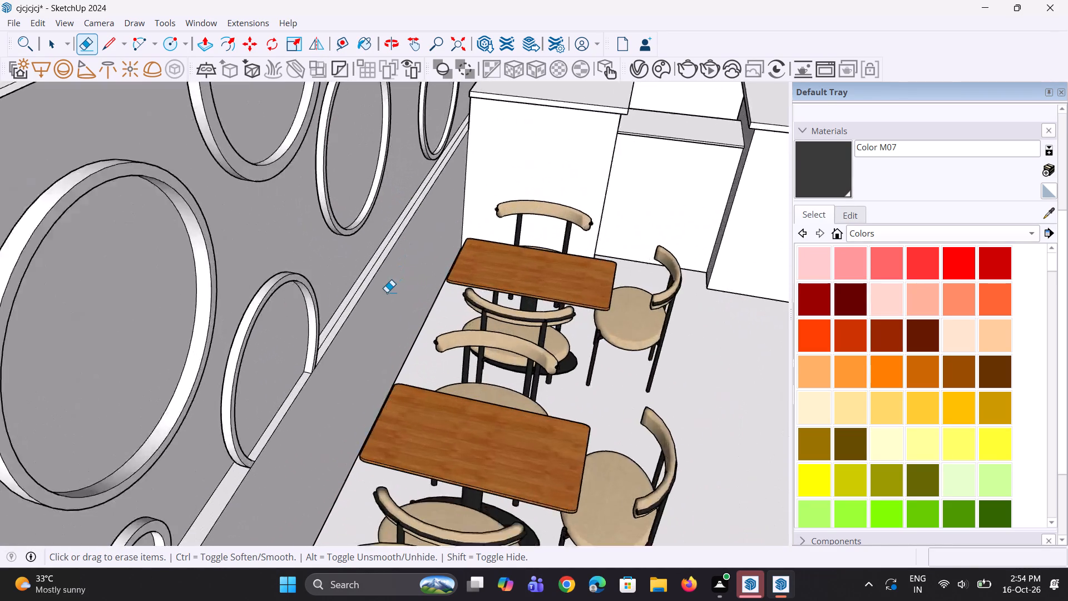
scroll(387, 292, "up", 10)
left_click(304, 342)
Erase the extra vertical line above the ledge's far end, in the rear wall corner below the small shelves.
scroll(259, 435, "down", 10)
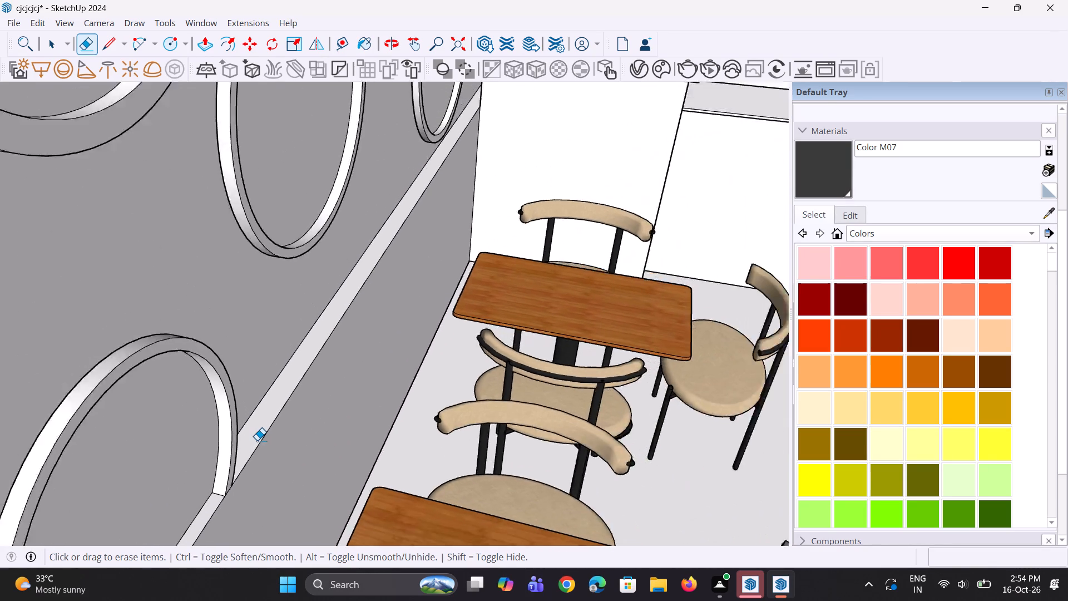
scroll(257, 440, "down", 13)
middle_click_drag(357, 260, 380, 254)
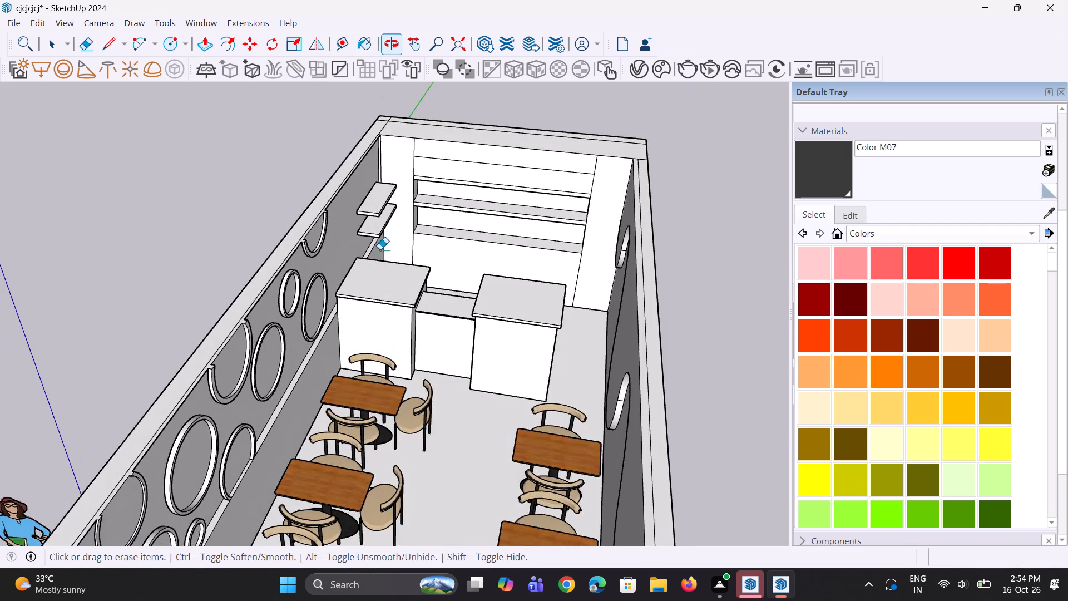
scroll(382, 244, "up", 10)
middle_click_drag(372, 242, 353, 198)
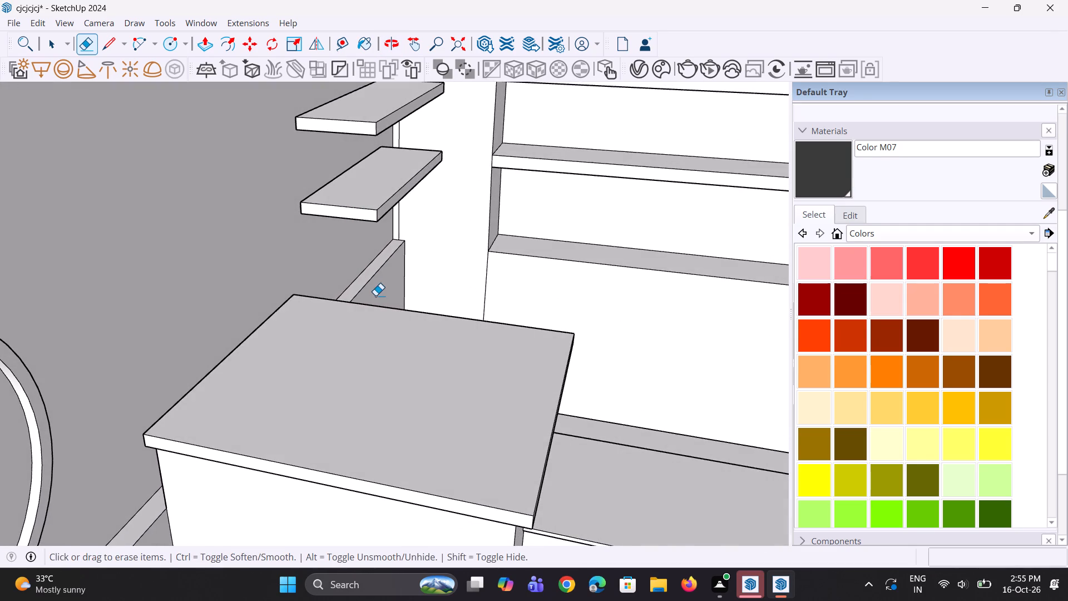
scroll(376, 295, "down", 1)
scroll(403, 229, "up", 3)
left_click(397, 226)
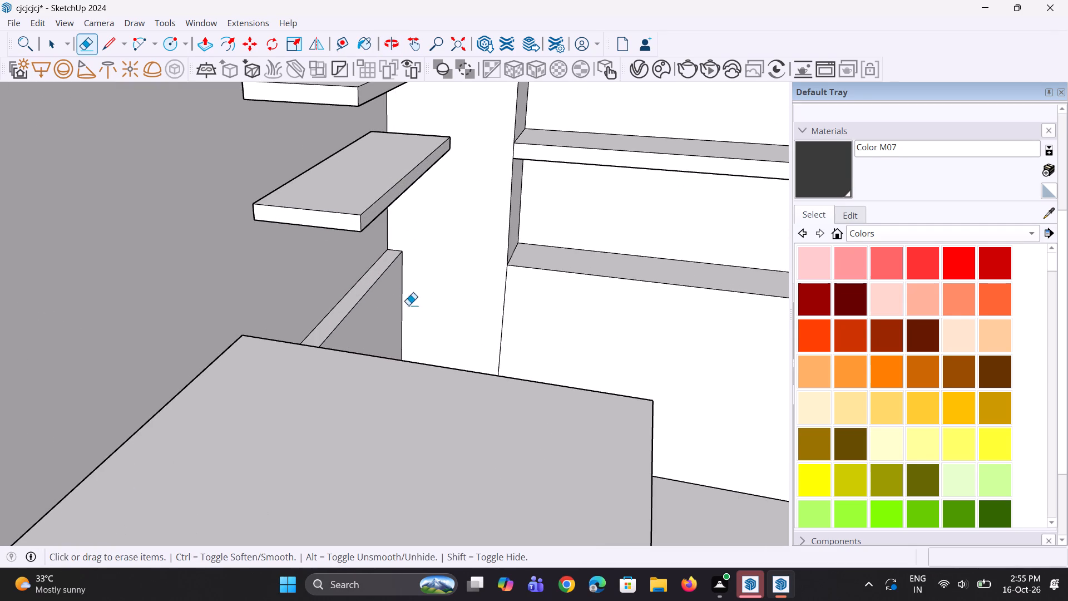
scroll(408, 305, "down", 15)
middle_click_drag(439, 296, 451, 244)
scroll(439, 293, "up", 1)
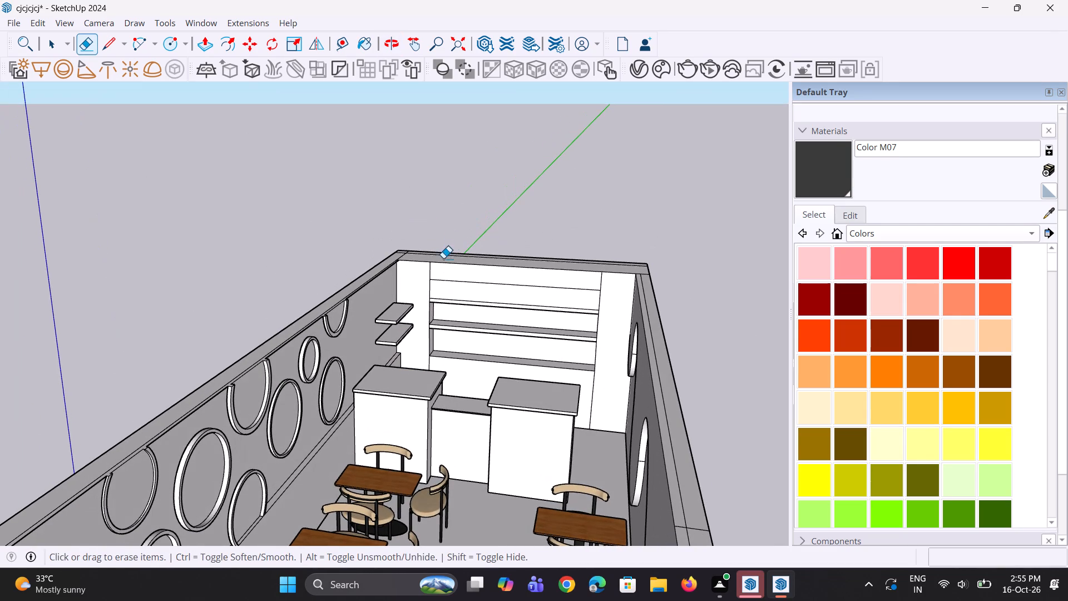
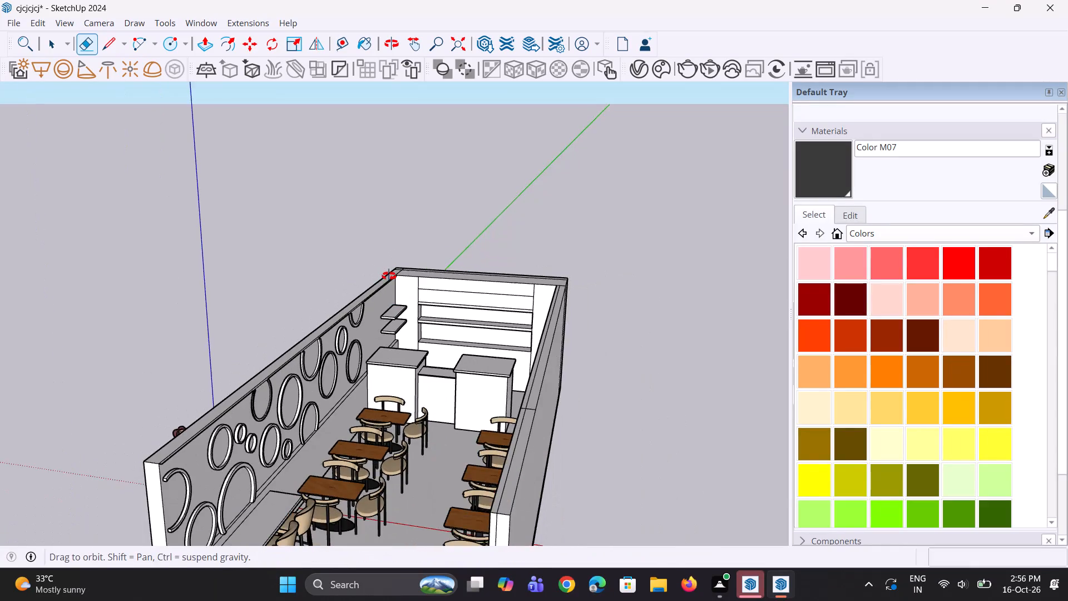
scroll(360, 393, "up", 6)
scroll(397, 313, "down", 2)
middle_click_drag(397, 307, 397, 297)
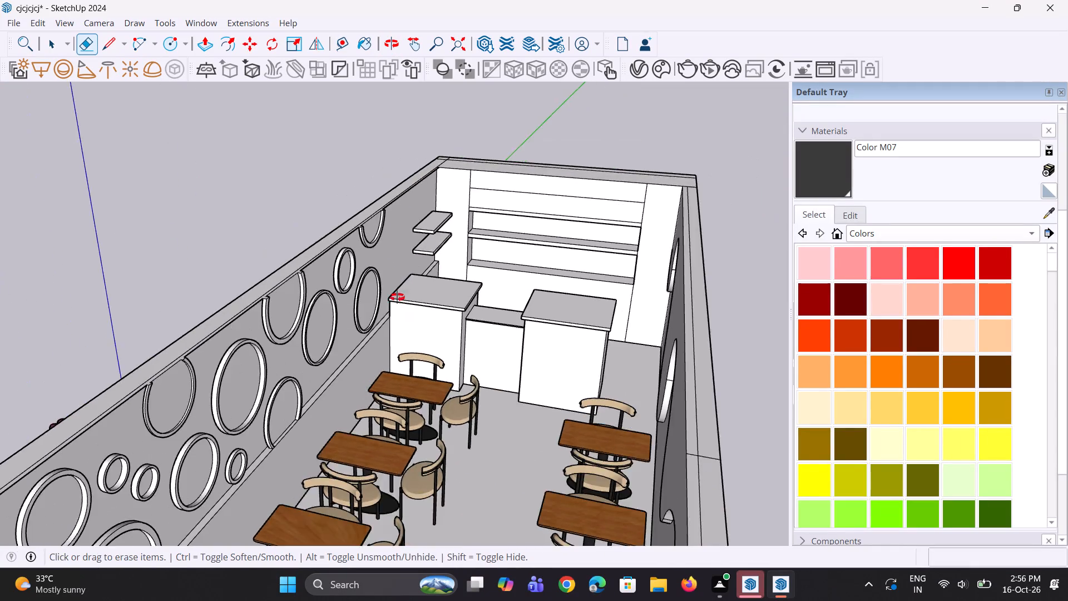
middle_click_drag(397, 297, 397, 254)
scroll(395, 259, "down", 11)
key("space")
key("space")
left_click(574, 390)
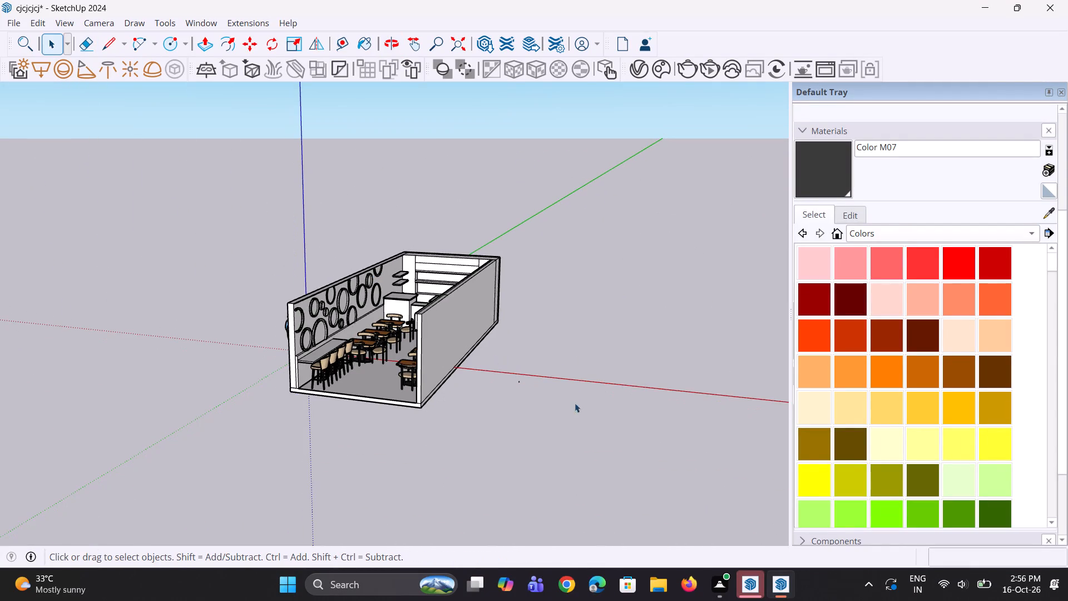
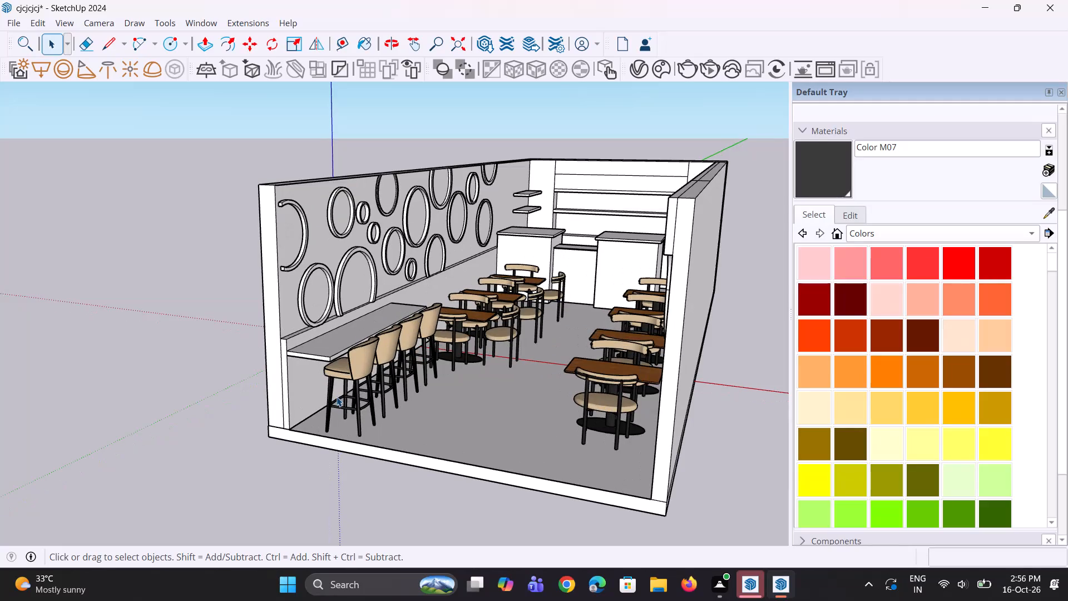
Undo the recent edits back to before the bar stool was copied along the wall counter.
key("ctrl+z")
key("ctrl+z")
key("ctrl+z")
key("ctrl+z")
key("ctrl+z")
key("ctrl+z")
key("ctrl+z")
key("ctrl+z")
key("ctrl+z")
key("ctrl+z")
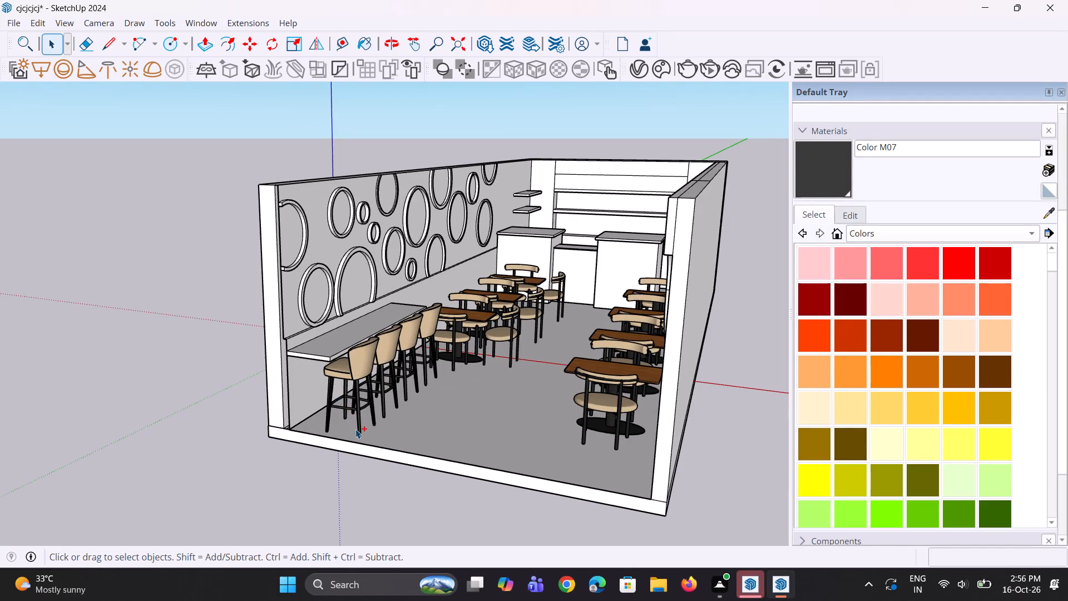
key("ctrl+z")
key("ctrl+z")
key("ctrl+z")
key("ctrl+z")
key("ctrl+z")
key("ctrl+z")
key("ctrl+z")
key("ctrl+z")
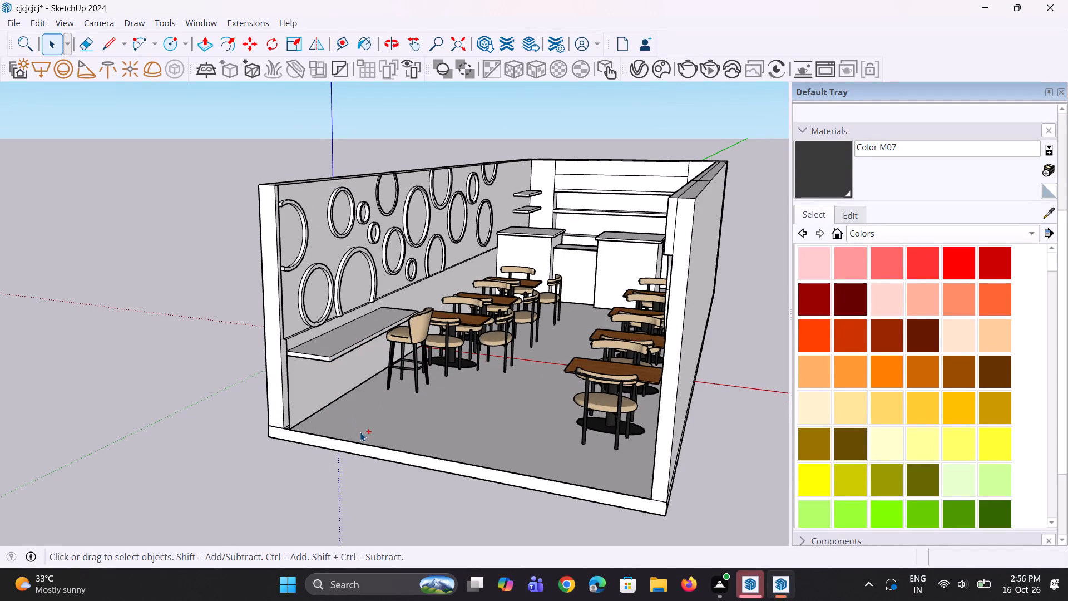
key("ctrl+z")
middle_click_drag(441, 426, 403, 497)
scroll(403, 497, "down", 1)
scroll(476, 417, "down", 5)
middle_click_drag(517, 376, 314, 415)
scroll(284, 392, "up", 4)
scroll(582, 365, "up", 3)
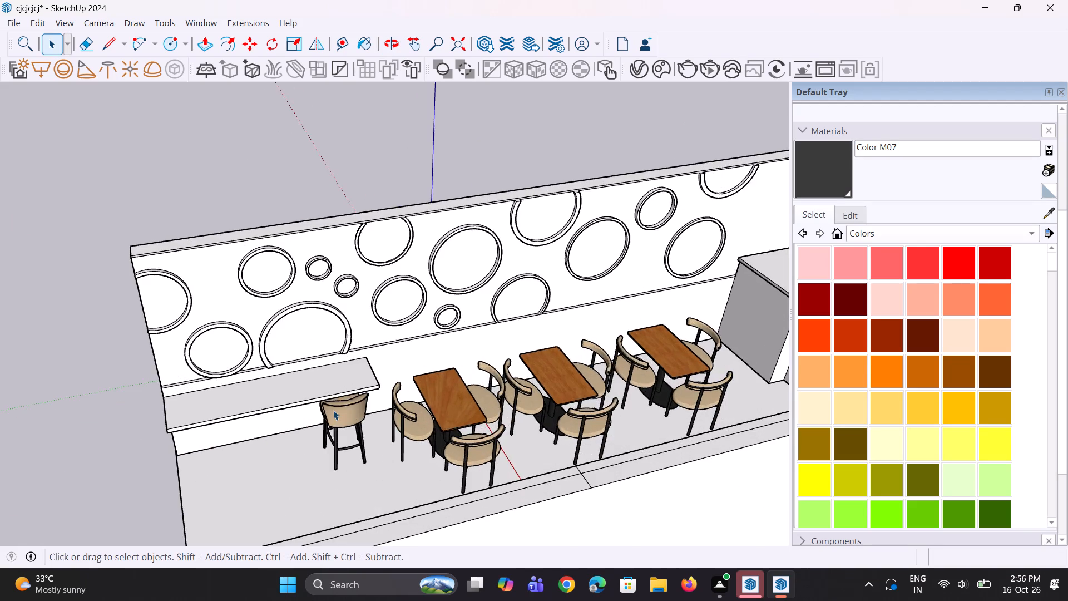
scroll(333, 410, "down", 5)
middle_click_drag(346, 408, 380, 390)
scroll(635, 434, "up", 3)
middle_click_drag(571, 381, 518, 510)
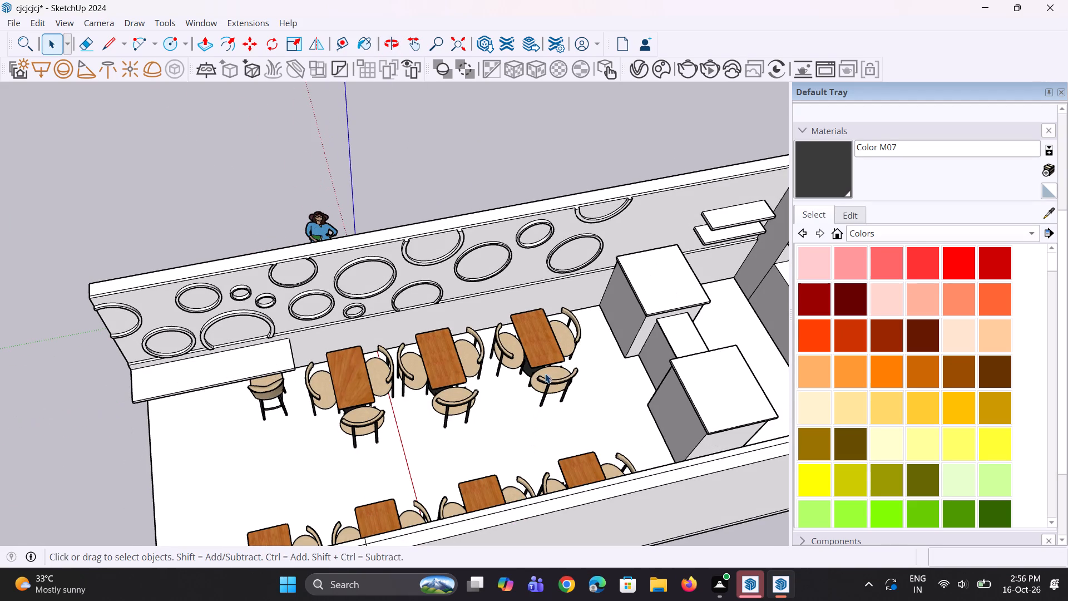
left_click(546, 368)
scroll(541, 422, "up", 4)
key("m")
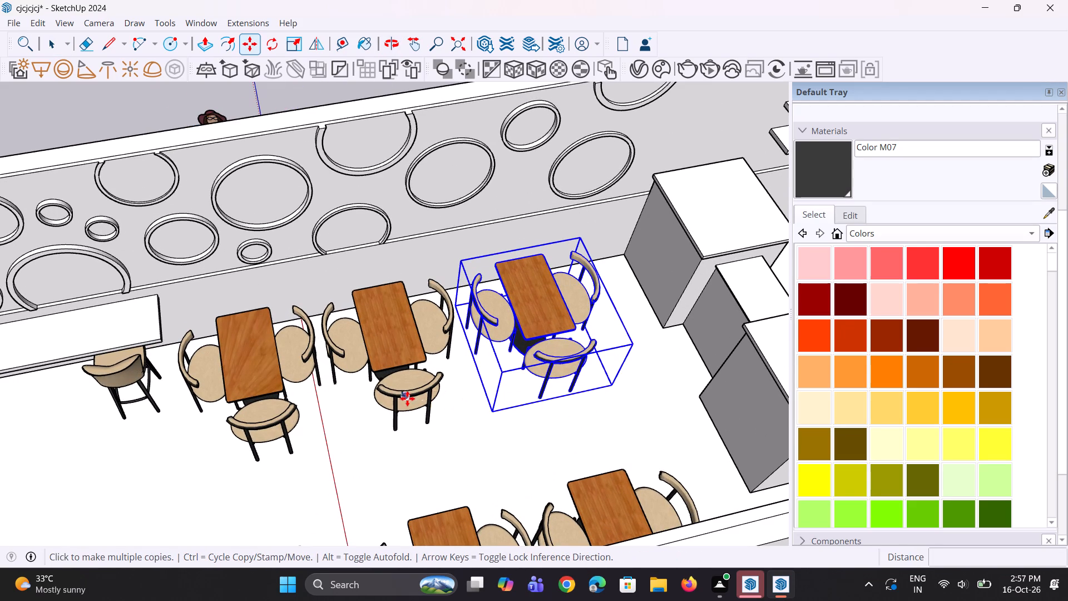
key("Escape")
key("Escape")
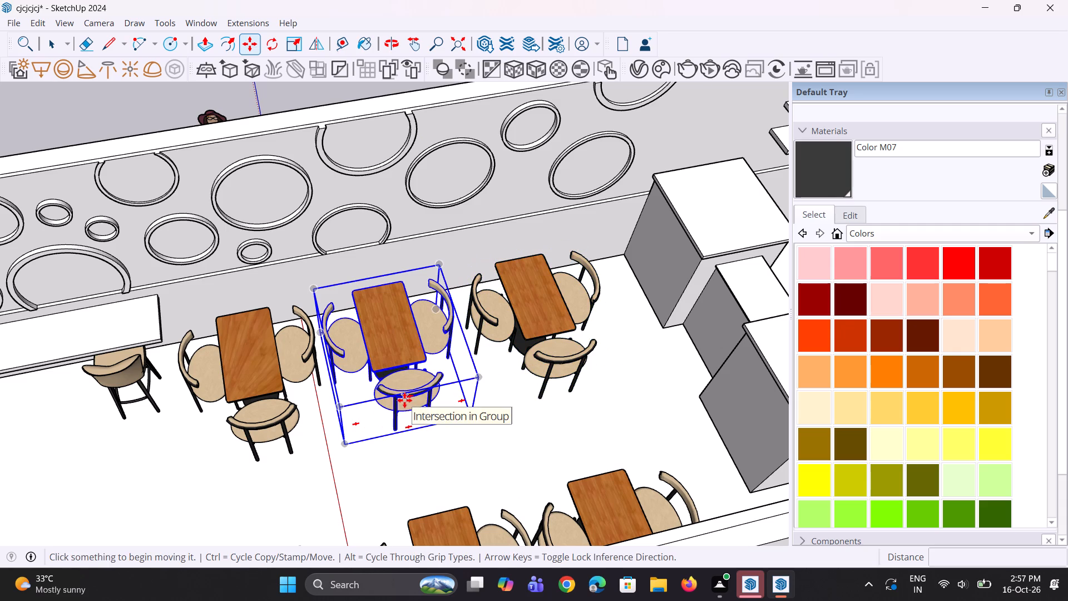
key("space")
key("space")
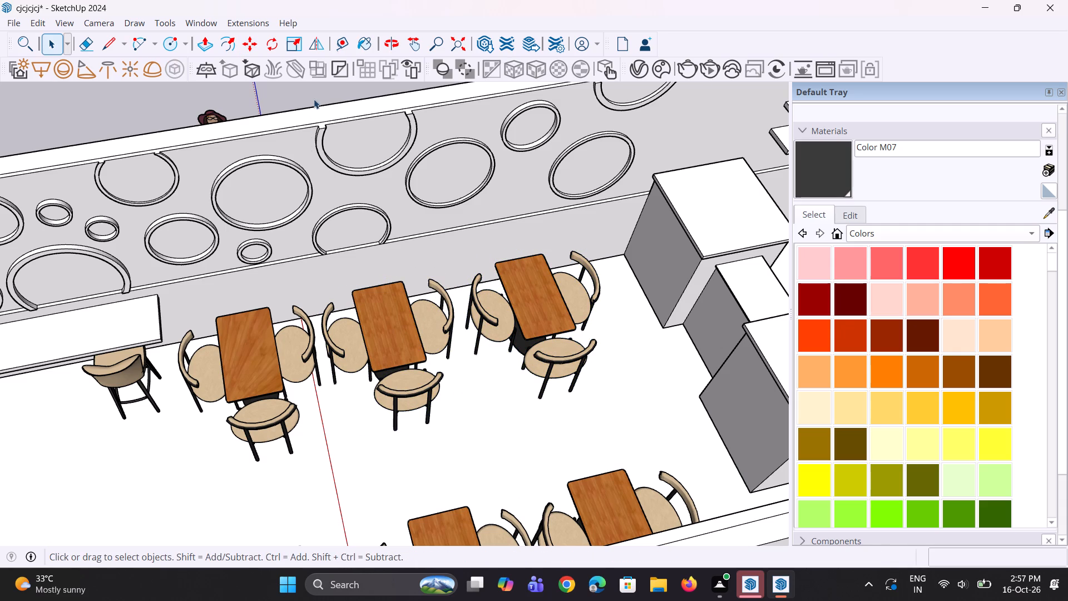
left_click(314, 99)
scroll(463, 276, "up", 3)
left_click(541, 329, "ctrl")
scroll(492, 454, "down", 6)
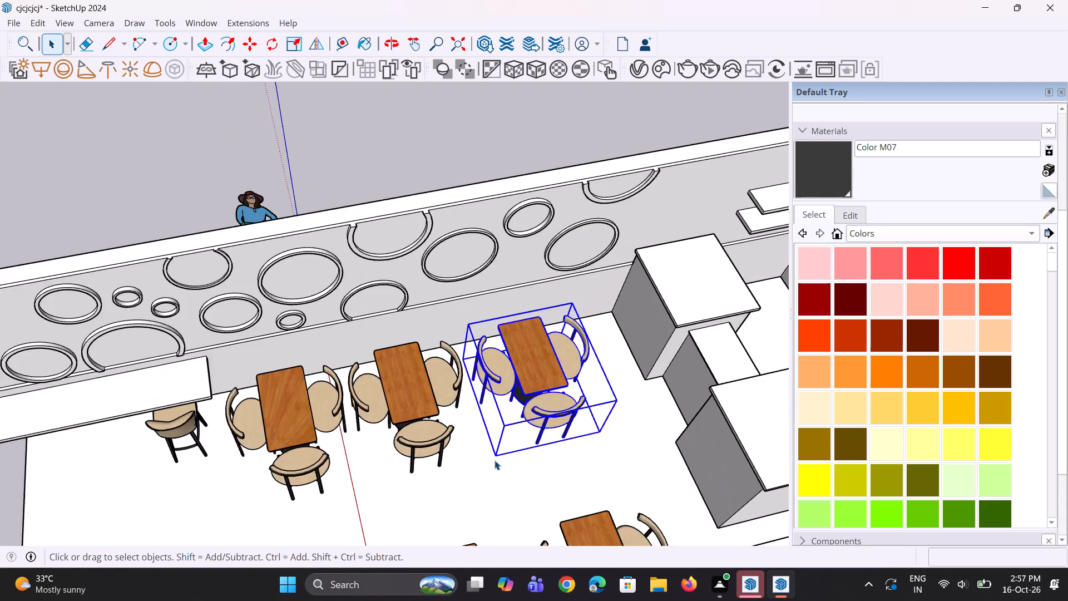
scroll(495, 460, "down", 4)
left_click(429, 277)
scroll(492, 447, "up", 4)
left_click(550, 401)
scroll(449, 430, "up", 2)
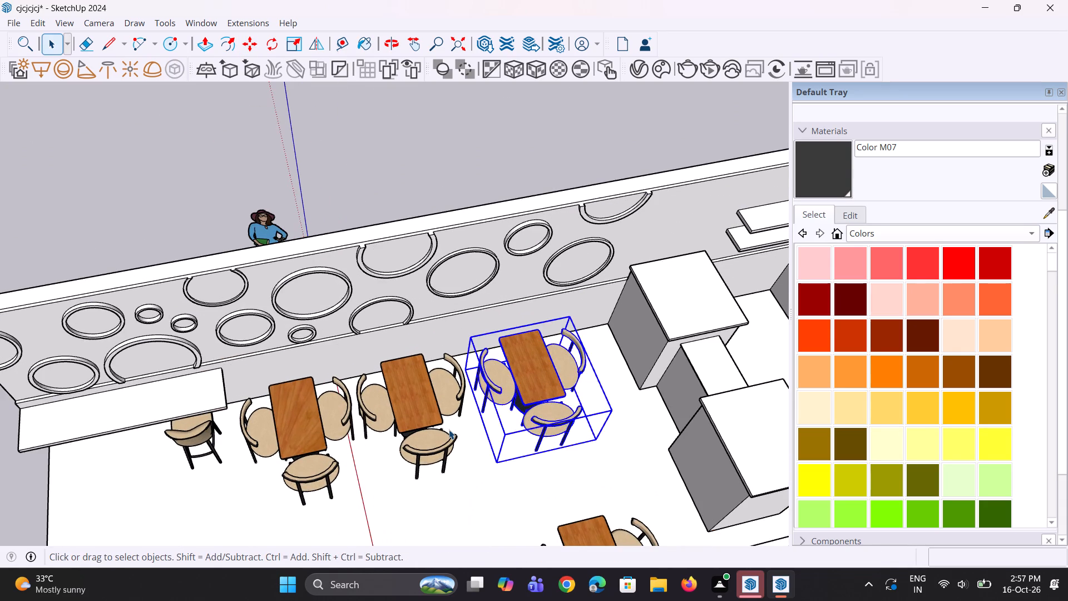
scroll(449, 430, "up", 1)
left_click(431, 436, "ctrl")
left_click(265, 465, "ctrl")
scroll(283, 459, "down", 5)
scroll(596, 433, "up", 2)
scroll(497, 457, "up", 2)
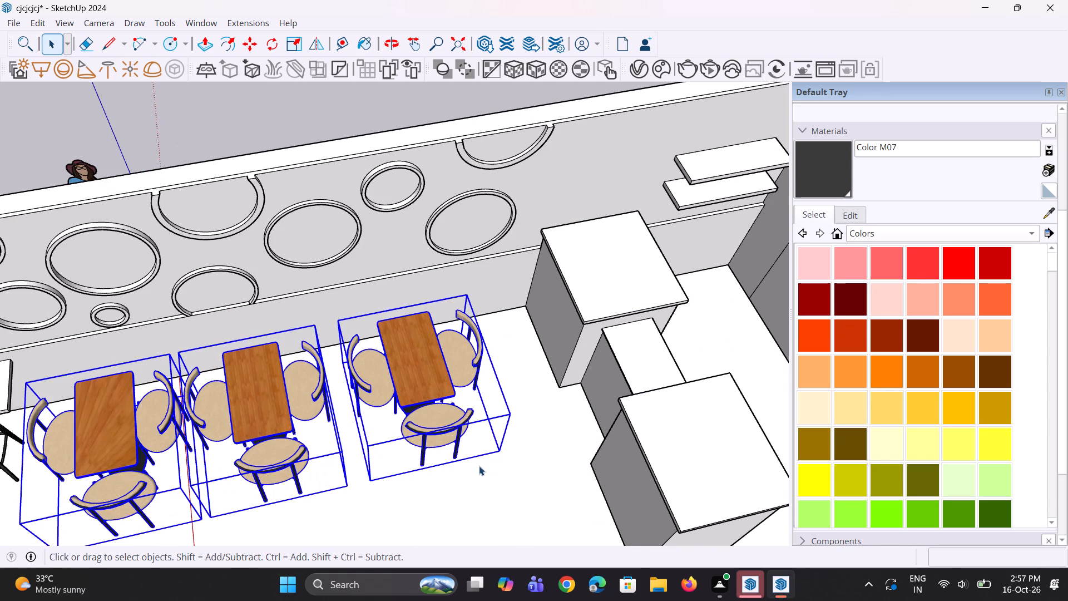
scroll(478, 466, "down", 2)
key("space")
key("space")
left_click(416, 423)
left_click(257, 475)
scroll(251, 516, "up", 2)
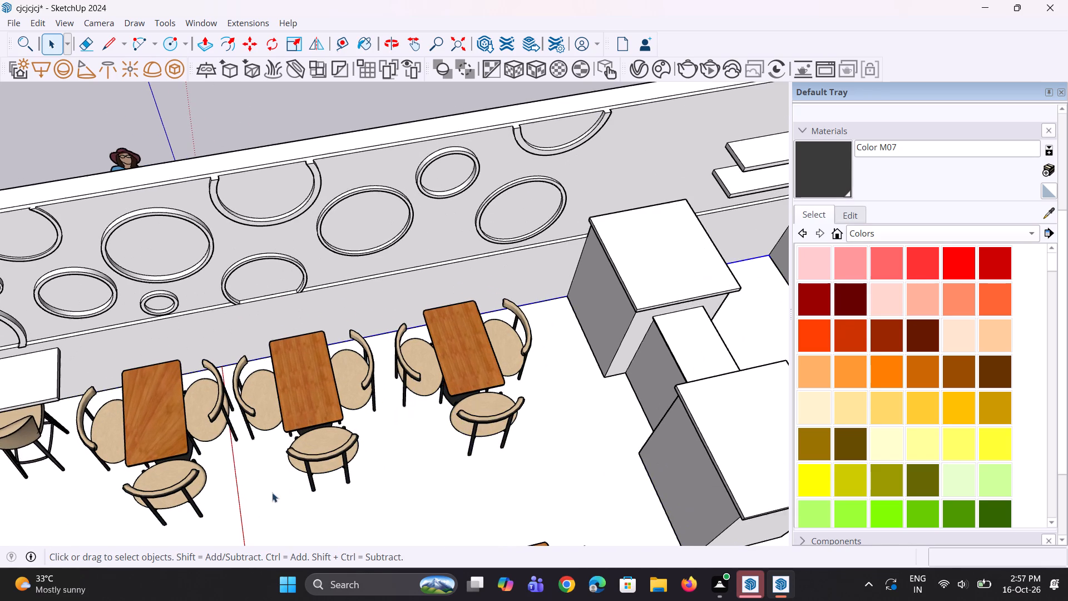
Move the middle table set beside the ring-decorated wall about 4 7/8" toward the table set nearest the service counters.
left_click(311, 463)
scroll(315, 473, "up", 1)
key("m")
scroll(373, 472, "up", 3)
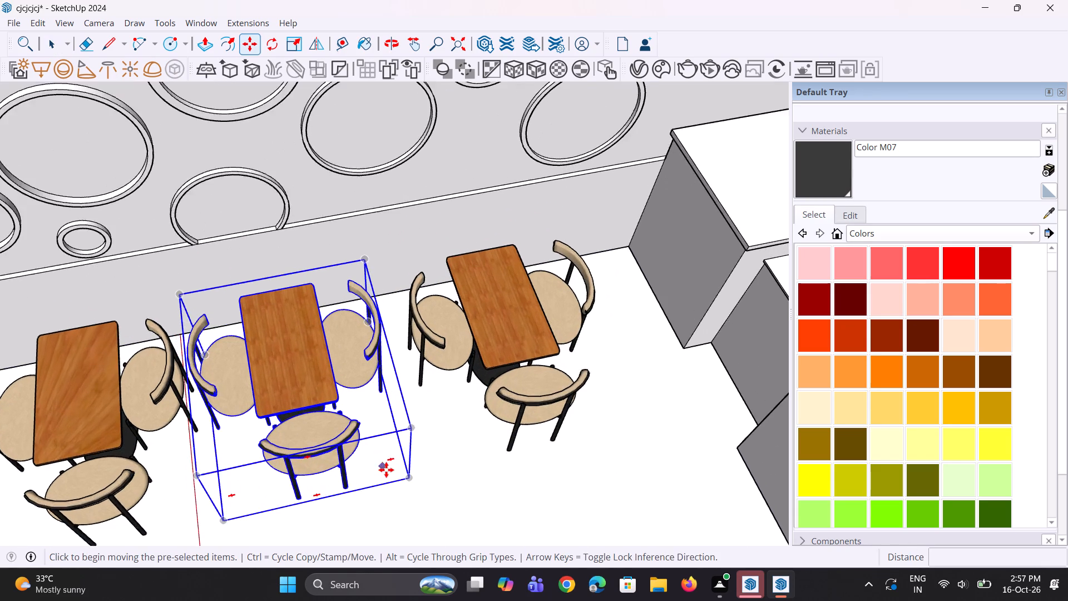
scroll(386, 470, "up", 1)
left_click(412, 482)
left_click(433, 478)
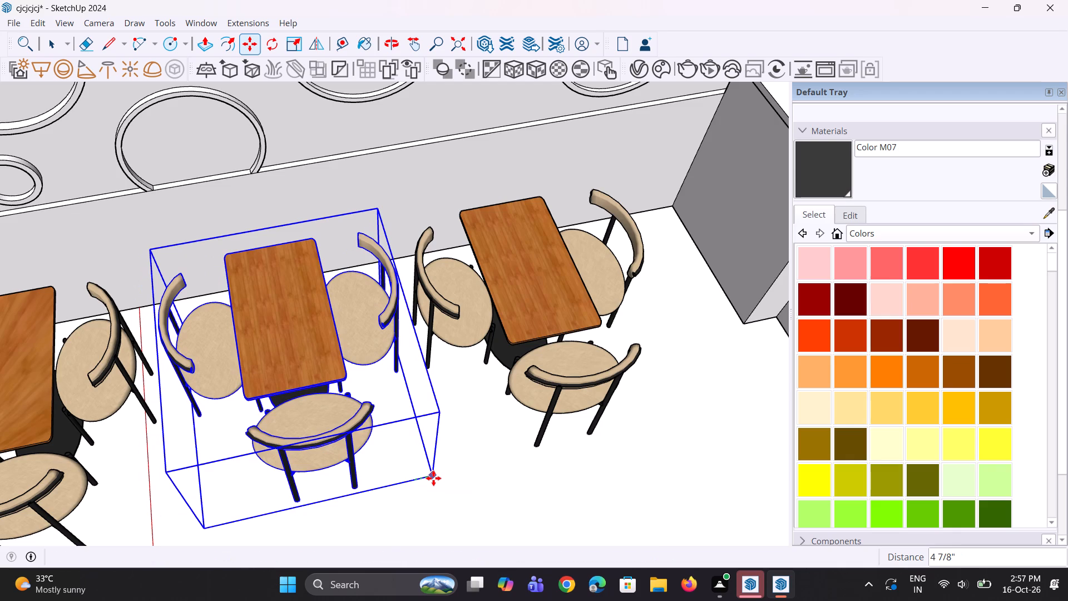
scroll(445, 475, "down", 5)
key("space")
key("space")
Move the table set nearest the bar stool slightly along the ring-decorated wall toward the middle table set.
left_click(220, 472)
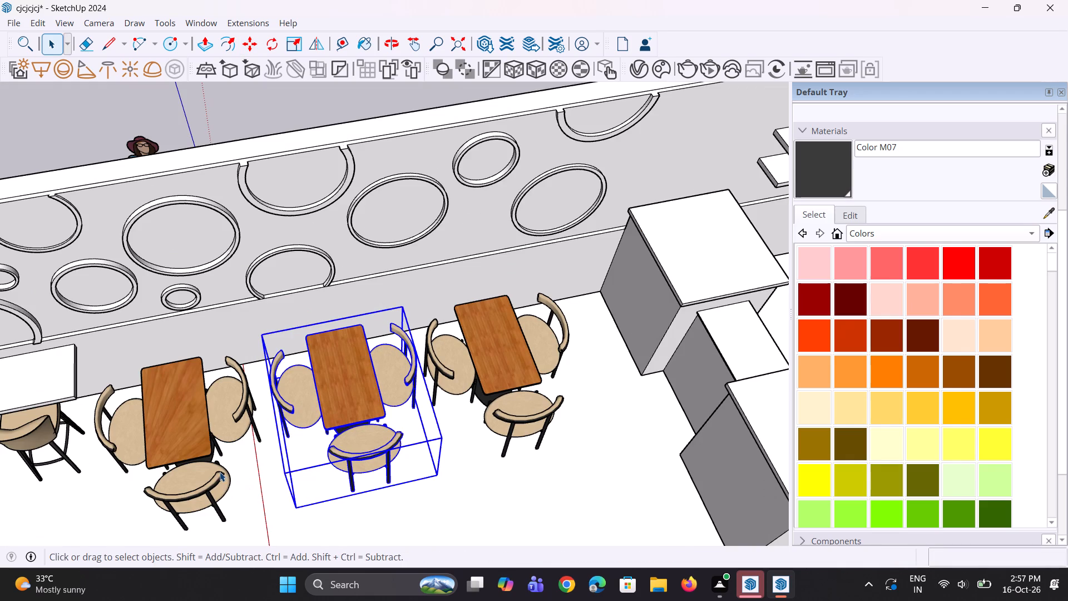
scroll(232, 502, "up", 1)
key("m")
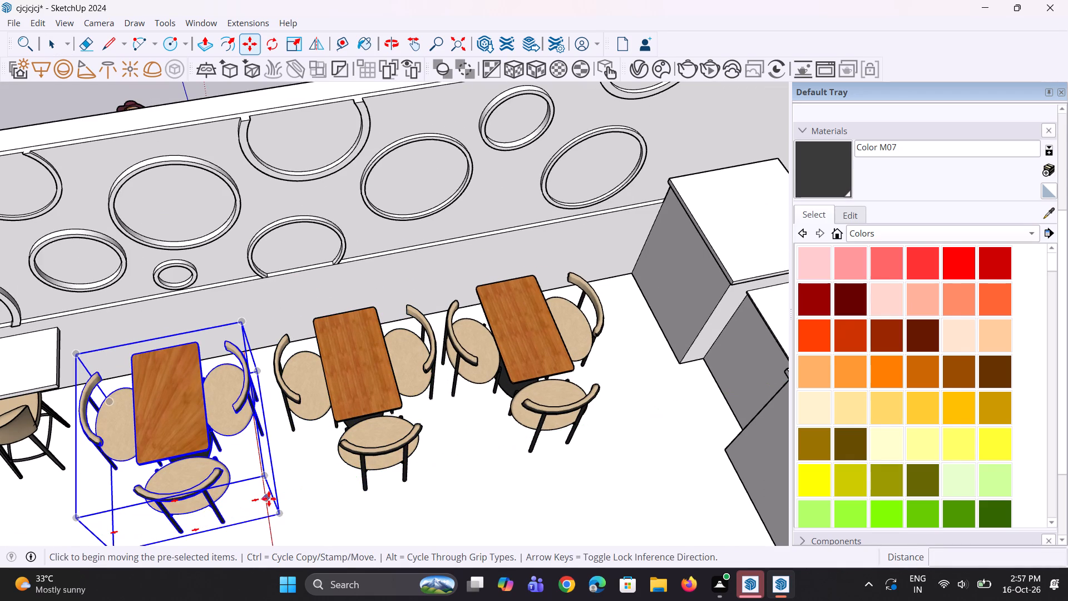
left_click(279, 509)
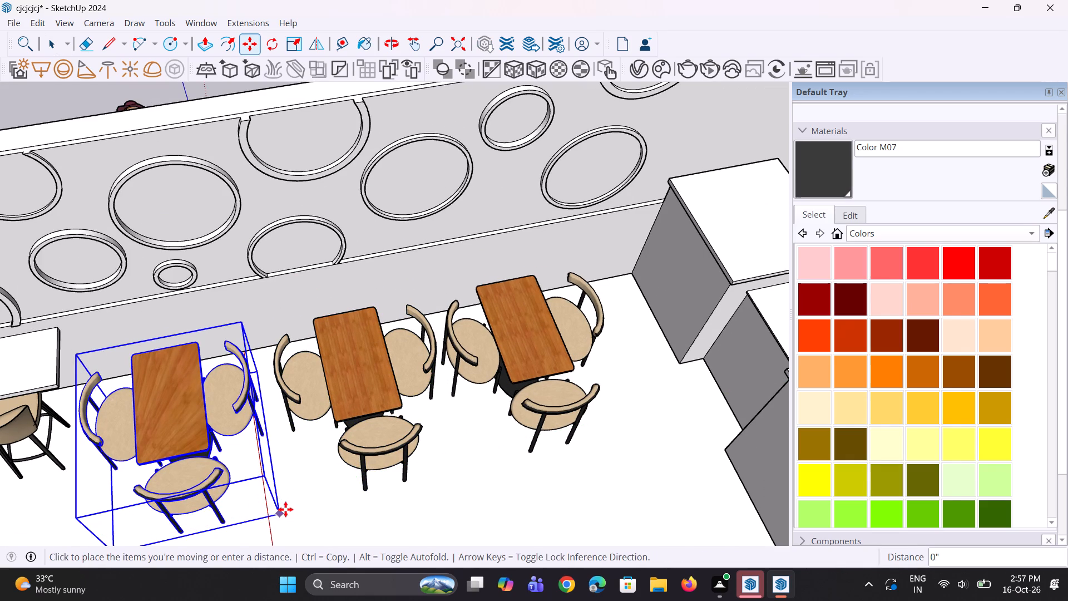
left_click(289, 509)
scroll(313, 495, "down", 5)
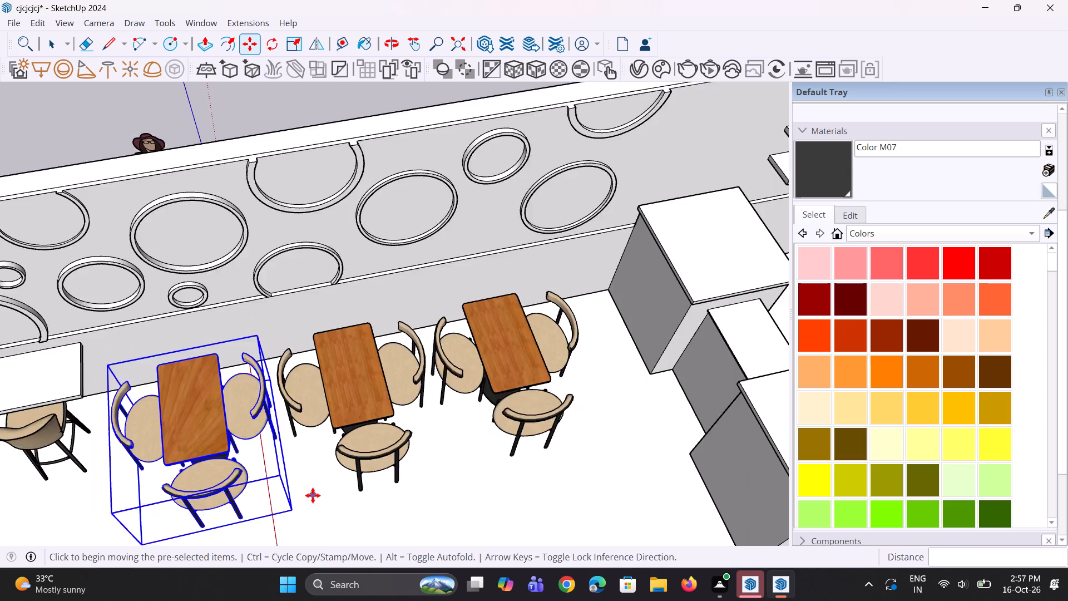
key("space")
key("space")
key("space")
left_click(377, 192)
Move all three table sets along the ring-decorated wall together about 10 9/16" toward the service counters.
scroll(260, 465, "up", 2)
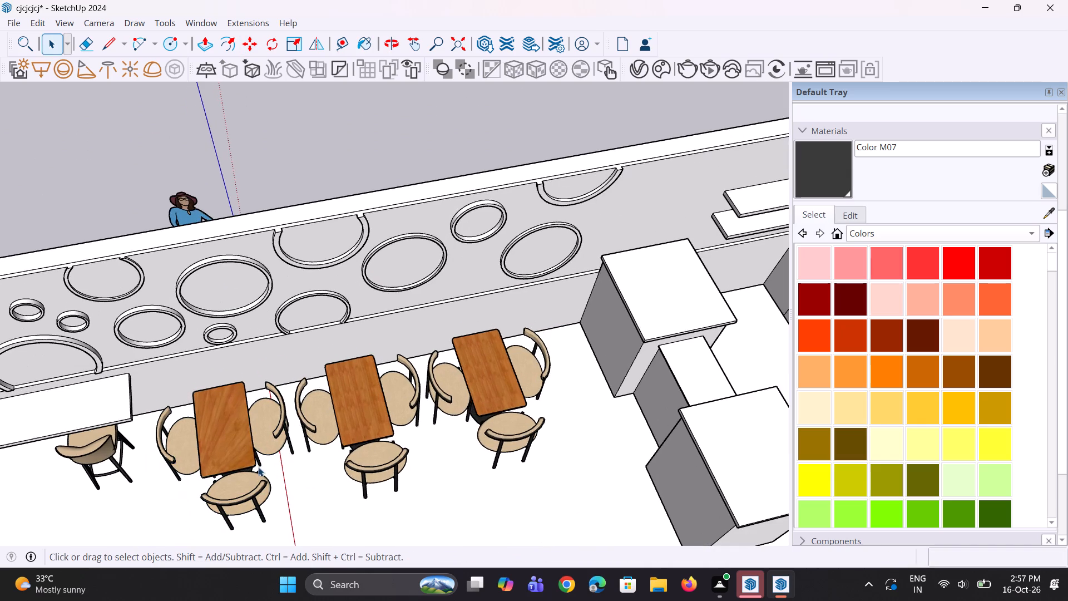
scroll(258, 467, "down", 2)
left_click(255, 428)
scroll(324, 428, "up", 2)
left_click(325, 428, "ctrl")
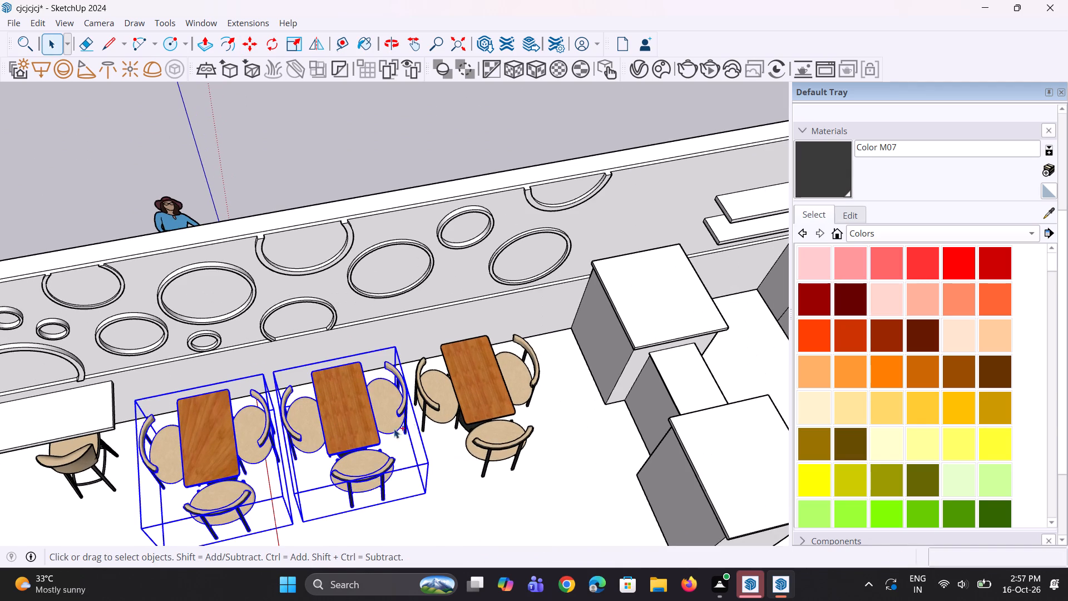
left_click(449, 413, "ctrl")
scroll(384, 423, "down", 4)
scroll(446, 466, "up", 4)
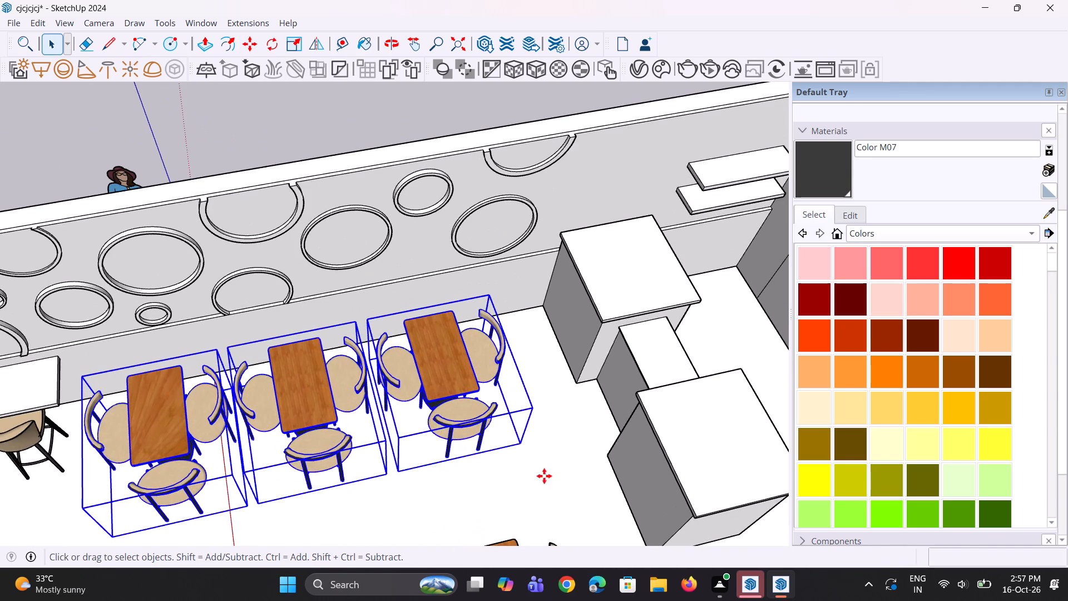
key("m")
scroll(557, 456, "up", 2)
left_click(514, 441)
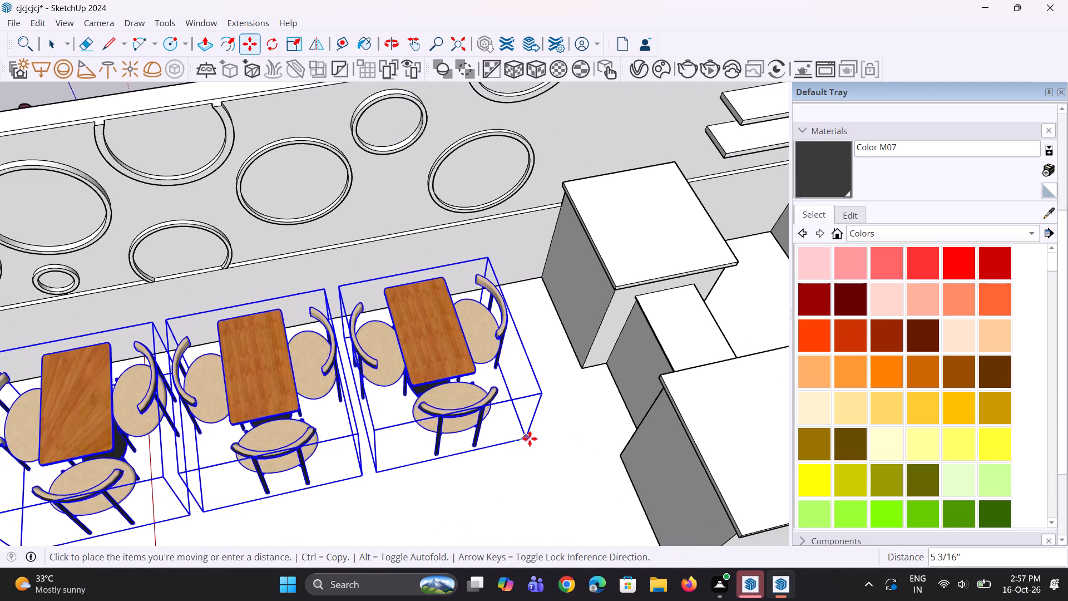
left_click(540, 435)
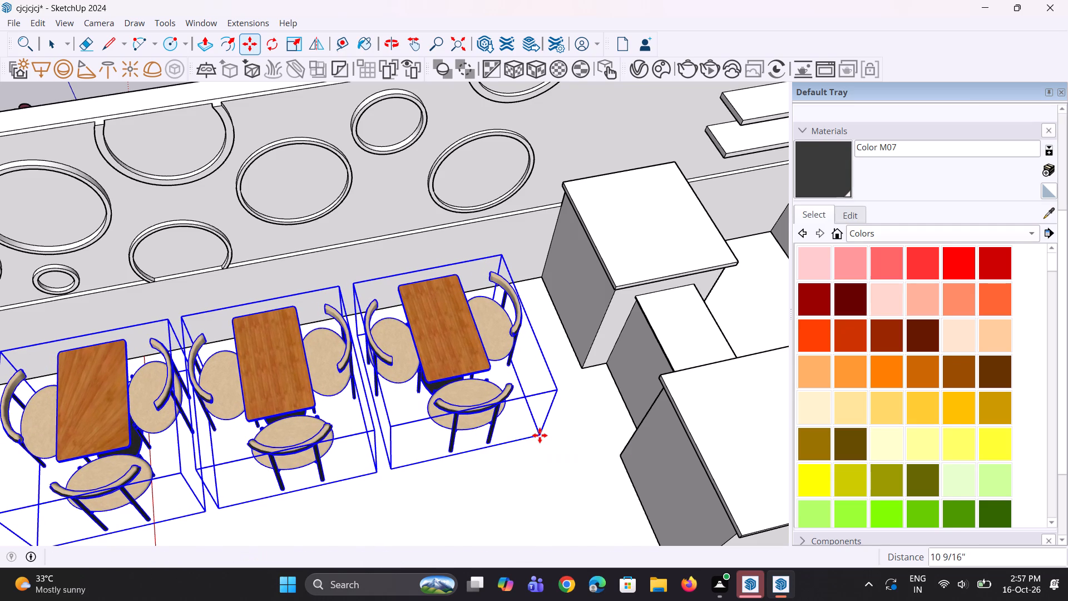
scroll(552, 443, "down", 10)
middle_click_drag(529, 450, 507, 404)
key("space")
key("space")
left_click(475, 236)
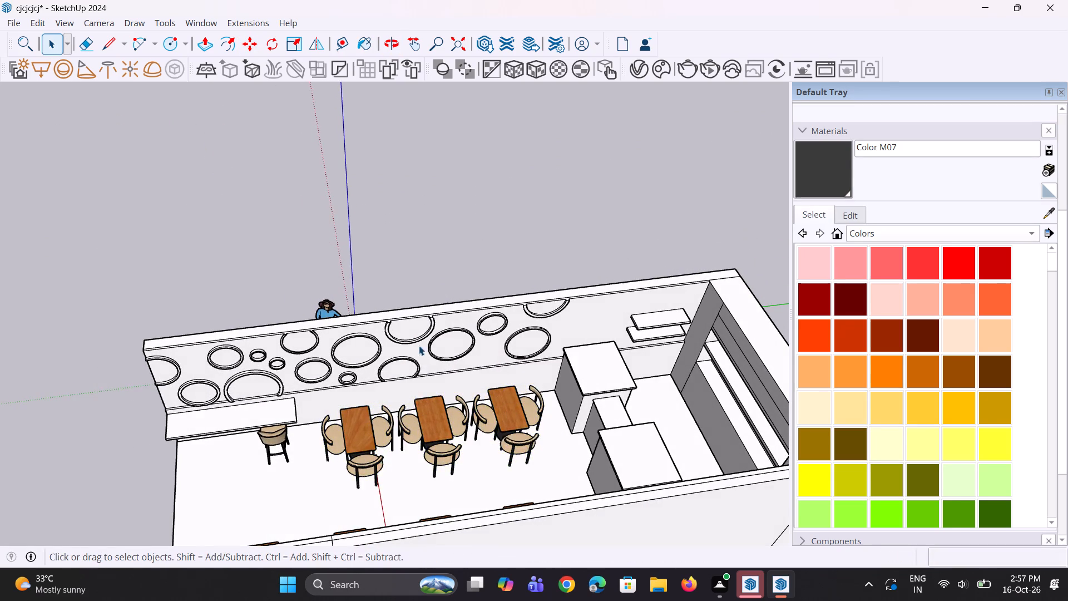
Extend the end face of the wall-mounted bar counter about 8 15/16" toward the tables with Push/Pull.
scroll(334, 433, "up", 8)
middle_click_drag(317, 423, 183, 423)
scroll(258, 369, "up", 7)
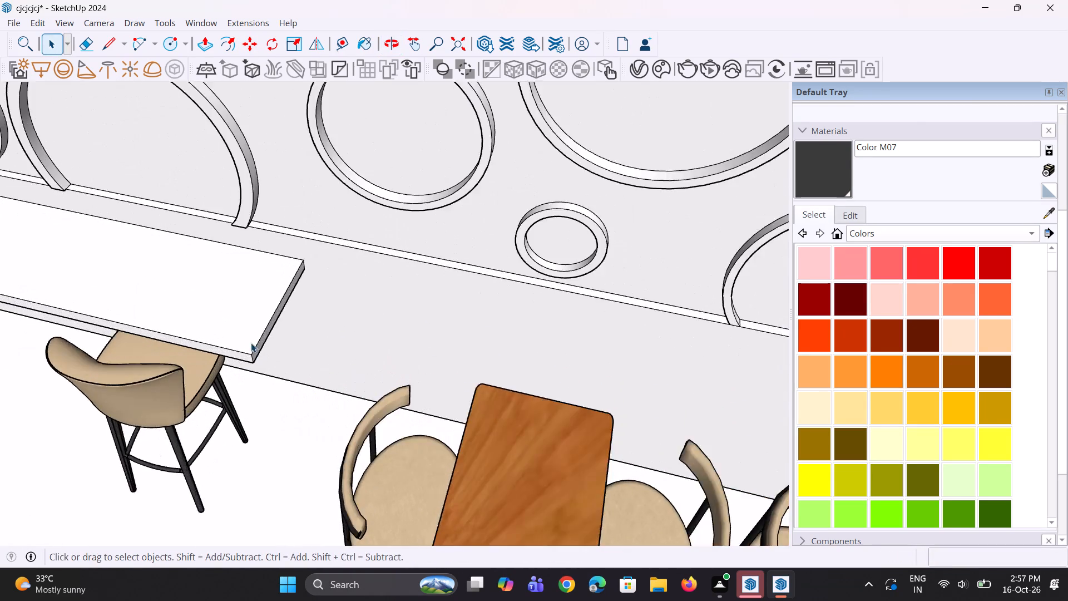
scroll(251, 343, "up", 6)
key("p")
left_click(263, 351)
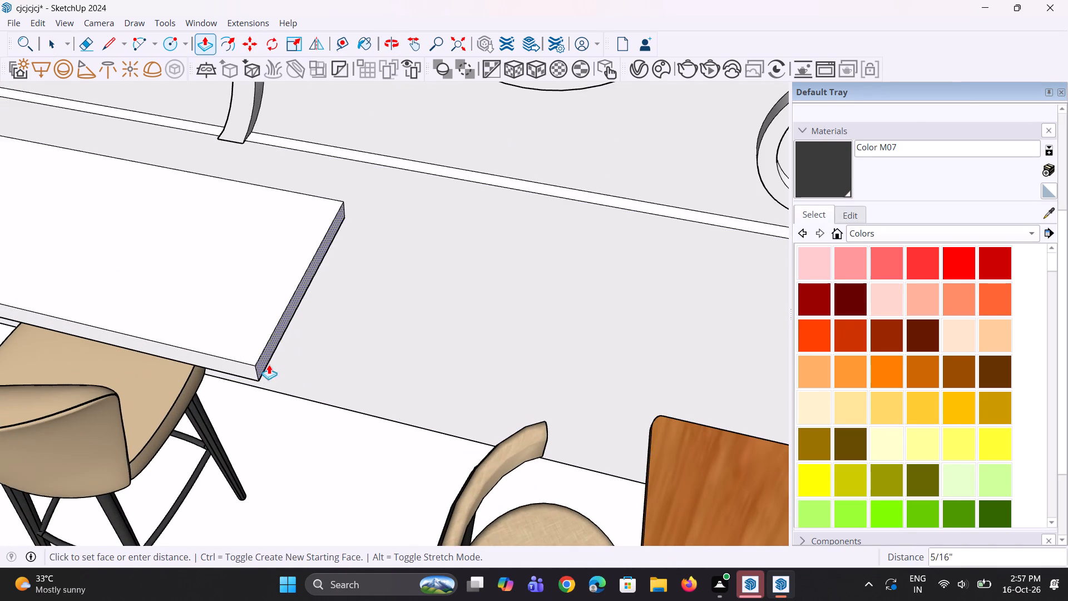
left_click(343, 418)
middle_click_drag(327, 484, 380, 420)
scroll(398, 419, "down", 5)
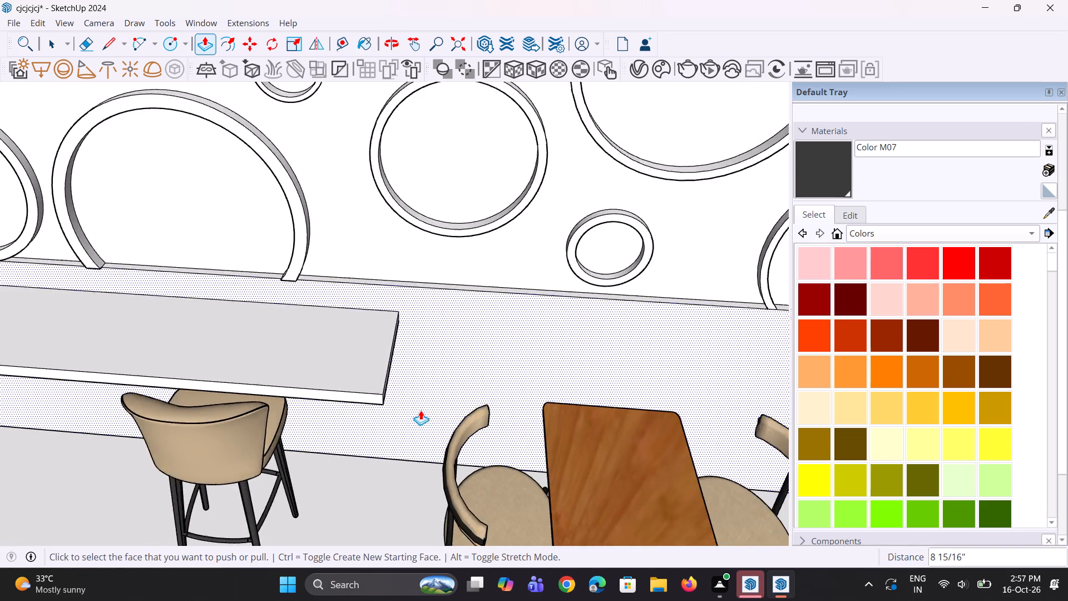
scroll(421, 410, "down", 6)
middle_click_drag(363, 412, 367, 417)
key("space")
key("space")
Move the bar stool about 1' 1 5/8" along the counter toward its table-side end.
left_click(294, 467)
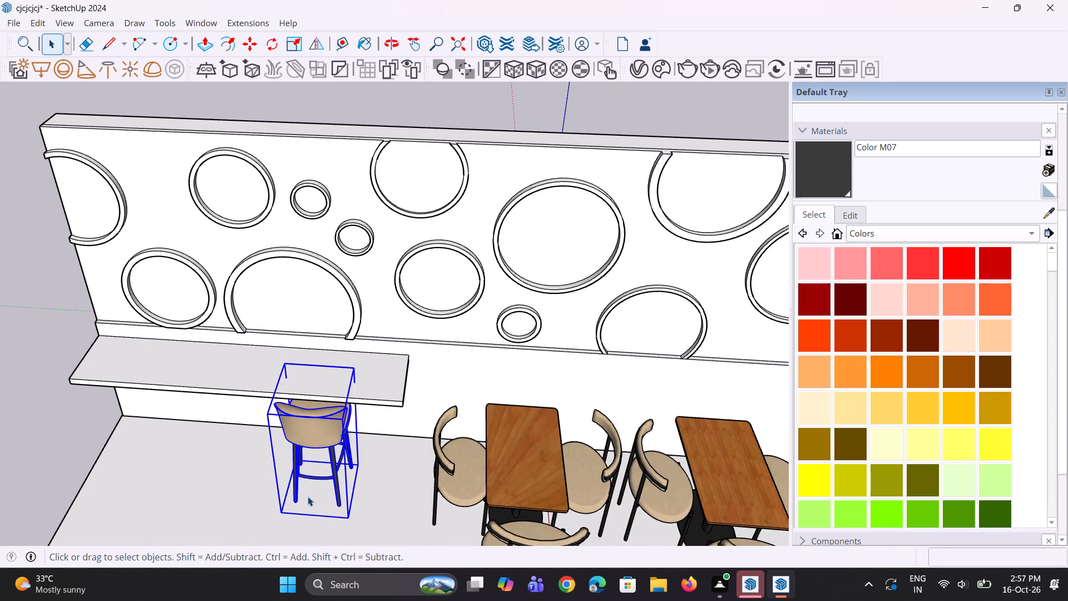
key("m")
scroll(317, 499, "up", 2)
left_click(353, 519)
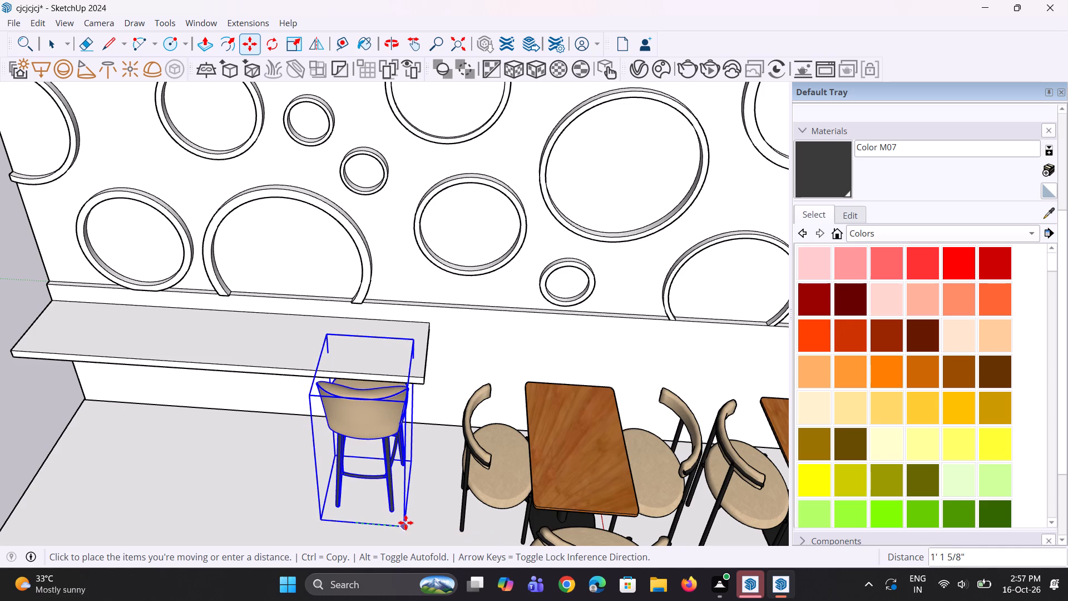
left_click(408, 524)
Copy the bar stool along the counter away from the tables at about 2' 2 5/8" spacing, making three copies.
scroll(446, 479, "down", 4)
middle_click_drag(286, 513, 325, 481)
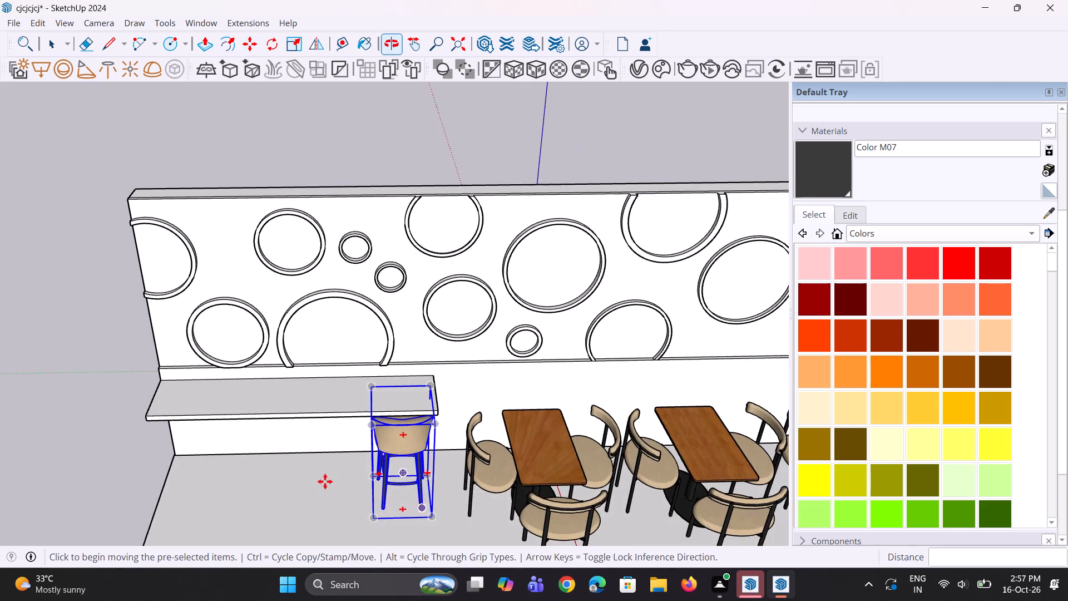
scroll(329, 519, "up", 6)
key("m")
scroll(367, 550, "up", 2, "ctrl")
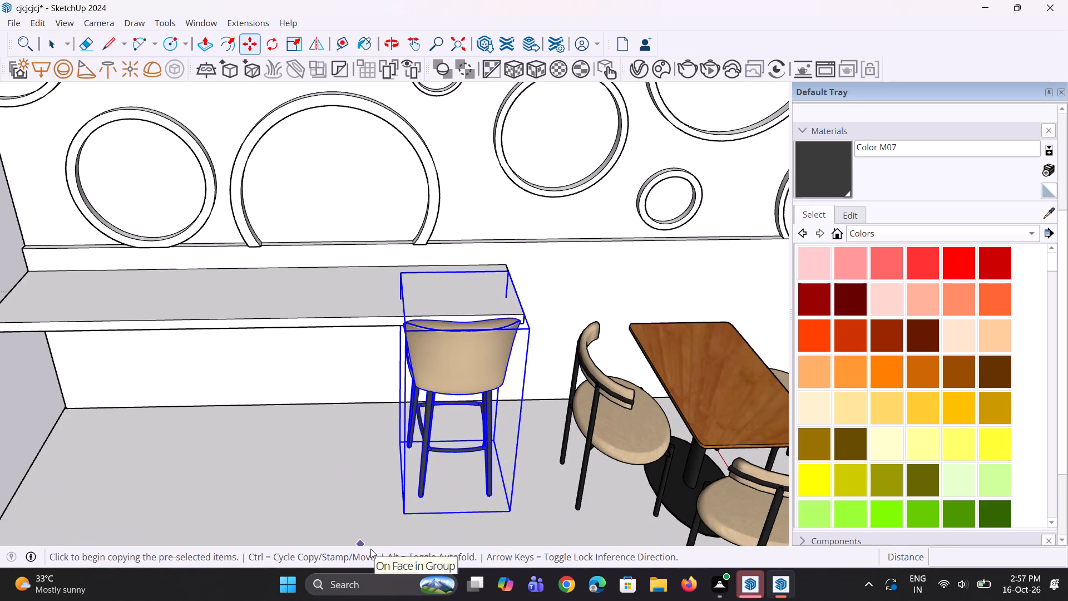
scroll(370, 549, "up", 1, "ctrl")
left_click(407, 514)
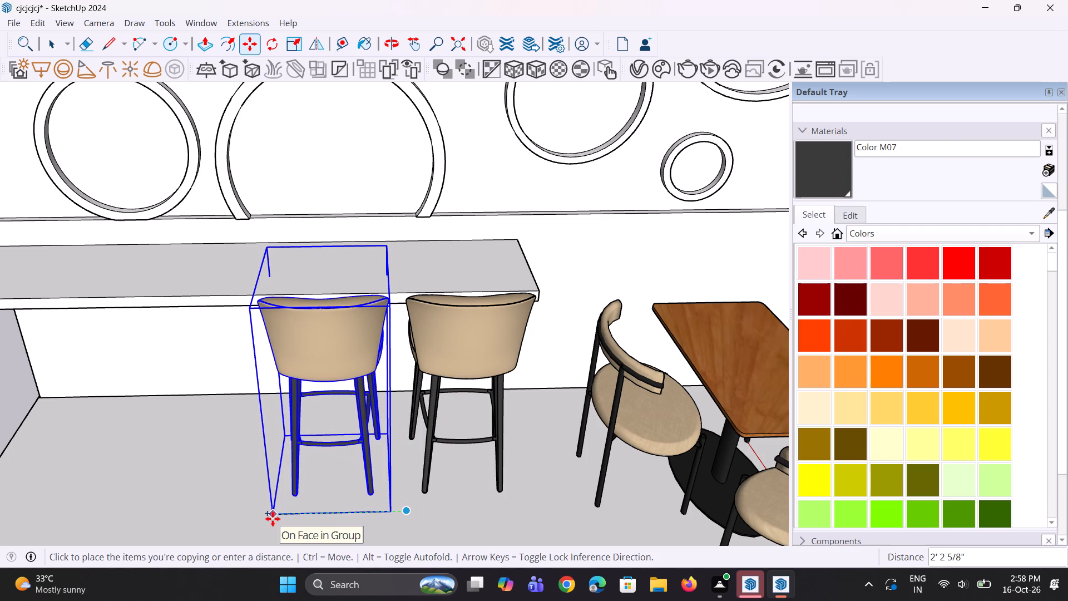
left_click(273, 519)
type("*3")
key("Return")
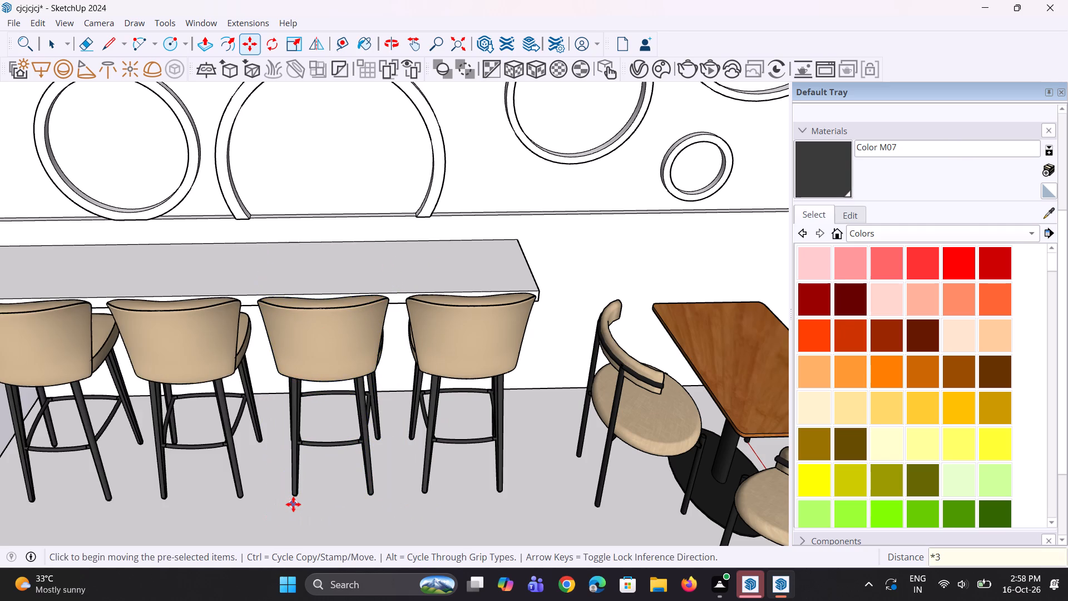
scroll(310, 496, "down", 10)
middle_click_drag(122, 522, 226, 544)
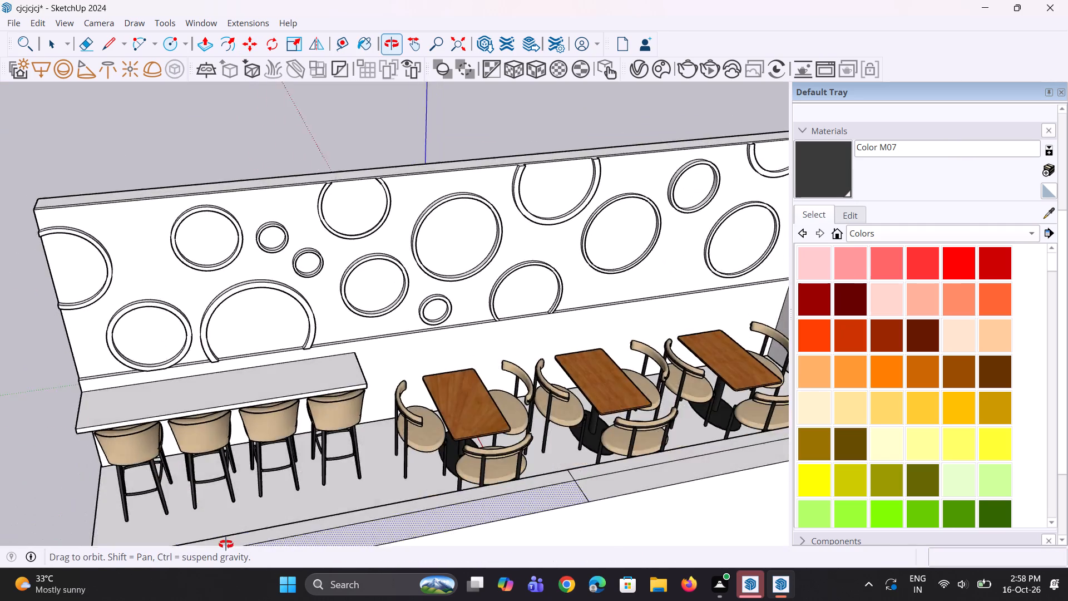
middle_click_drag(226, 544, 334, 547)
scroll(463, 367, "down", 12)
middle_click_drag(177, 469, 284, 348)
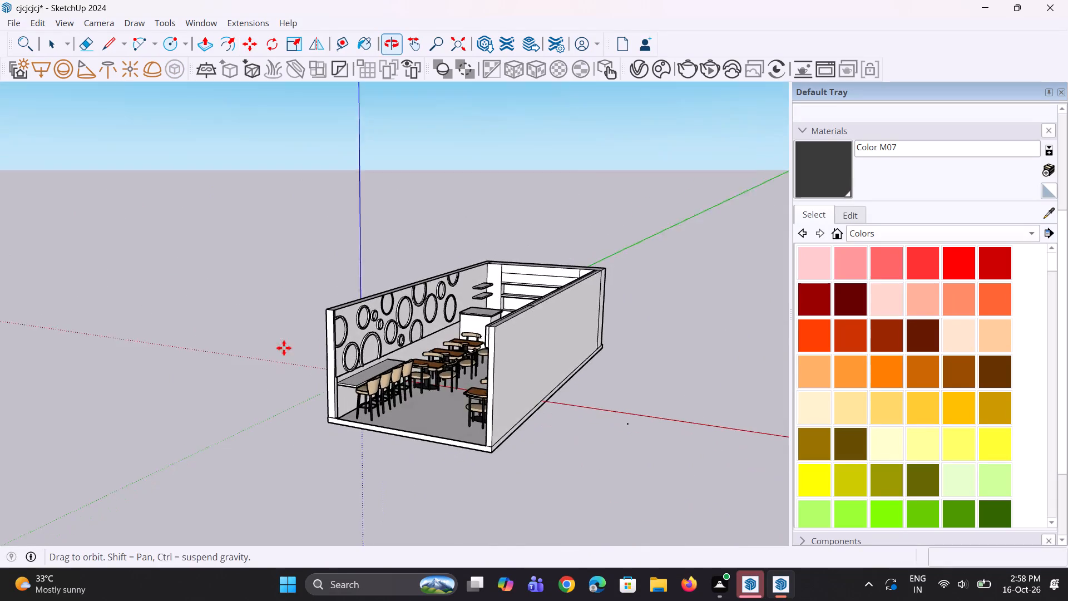
Examine the café shell's exterior from the open front around to the rear wall and the floor slab's edge.
middle_click_drag(284, 348, 281, 348)
scroll(347, 407, "up", 10)
key("space")
key("space")
double_click(333, 470)
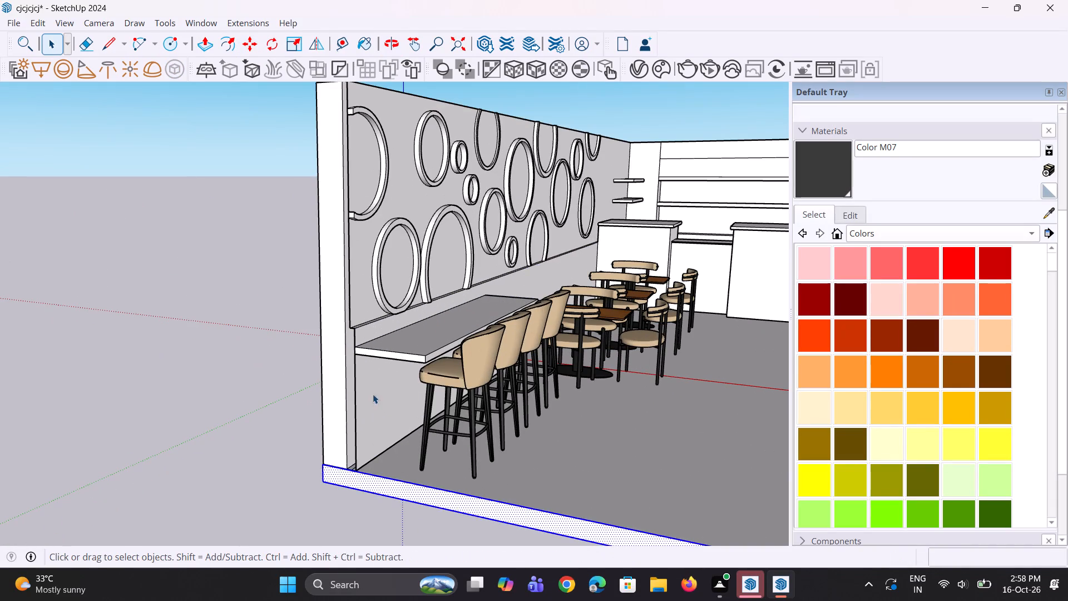
scroll(373, 394, "up", 7)
middle_click_drag(327, 431, 700, 431)
scroll(537, 432, "up", 1)
scroll(652, 466, "down", 10)
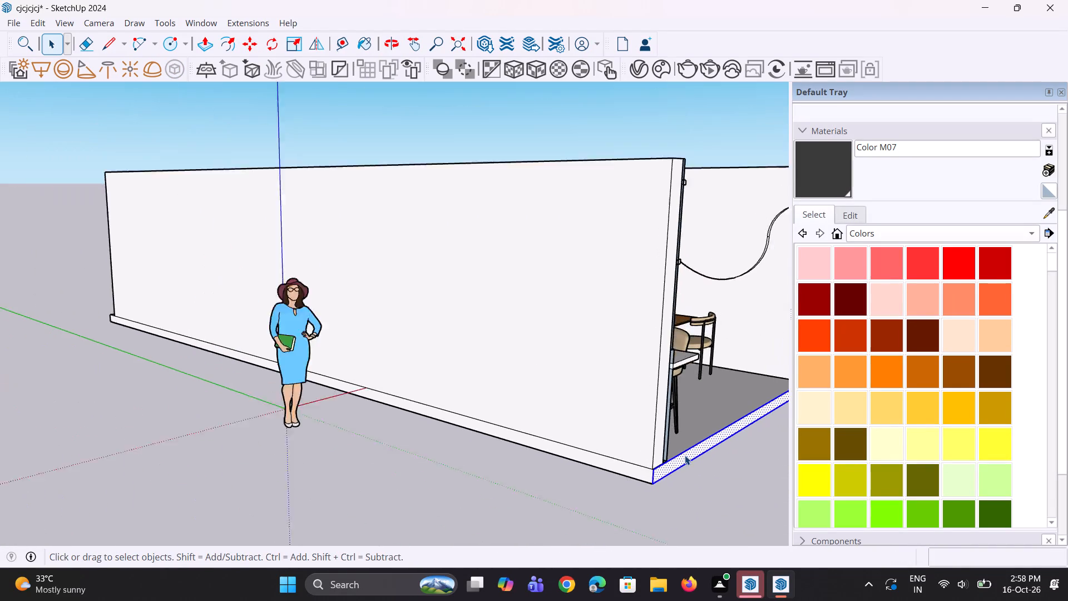
scroll(685, 455, "down", 1)
scroll(190, 303, "up", 8)
middle_click_drag(115, 308, 355, 342)
scroll(397, 355, "down", 6)
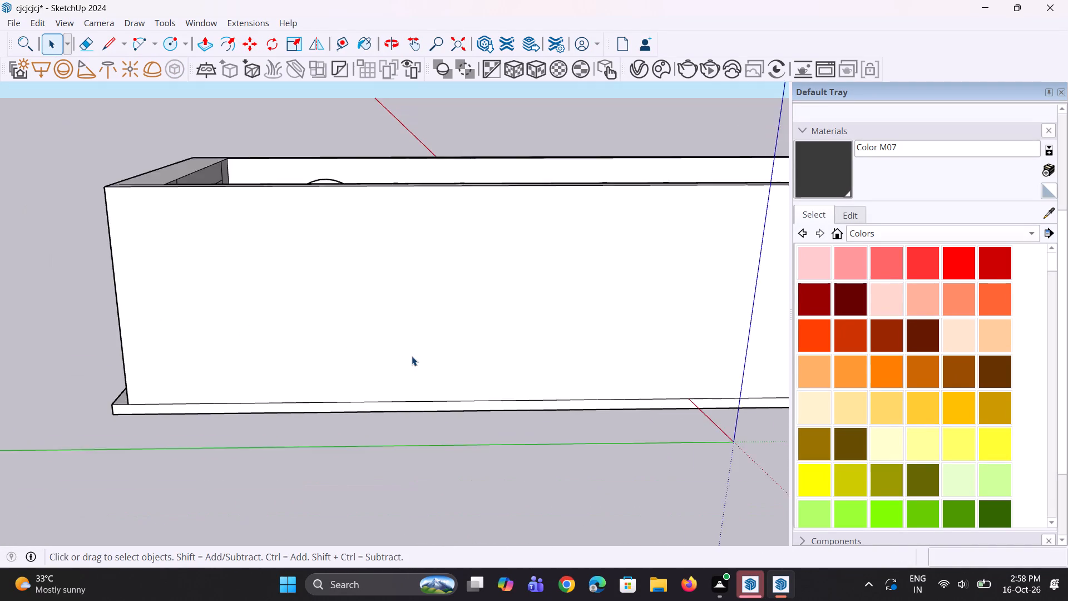
scroll(412, 356, "down", 5)
middle_click_drag(147, 354, 361, 367)
middle_click_drag(174, 401, 346, 397)
scroll(346, 397, "up", 1)
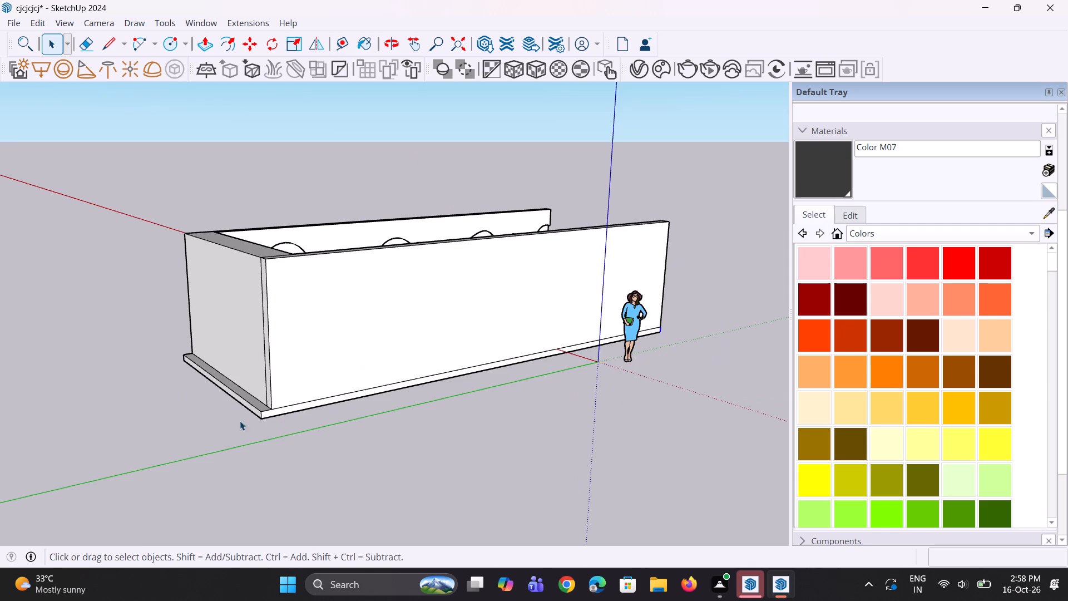
middle_click_drag(205, 421, 280, 418)
scroll(301, 396, "up", 6)
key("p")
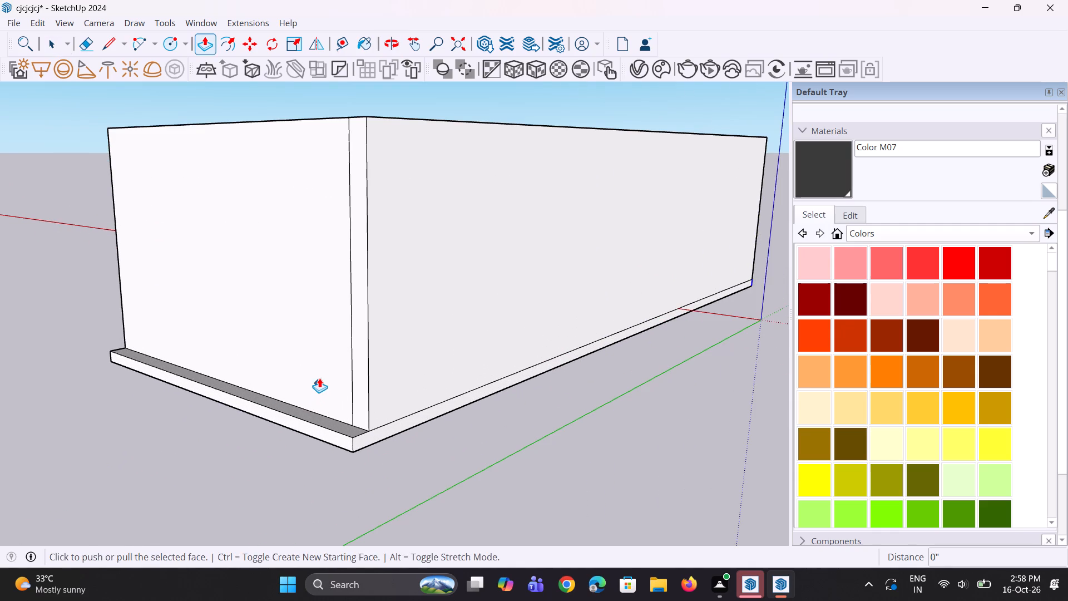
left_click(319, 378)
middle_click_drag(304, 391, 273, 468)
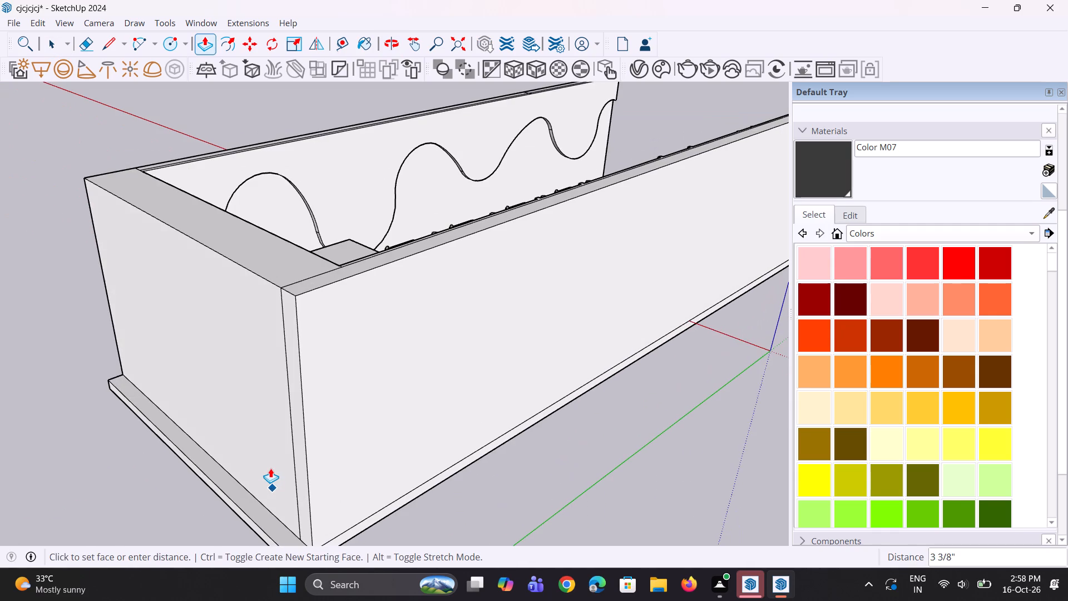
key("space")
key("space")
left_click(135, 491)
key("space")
Extend the rear wall's outer face and its adjoining narrow corner face outward 9" to the floor slab's edge with Push/Pull.
left_click(264, 406)
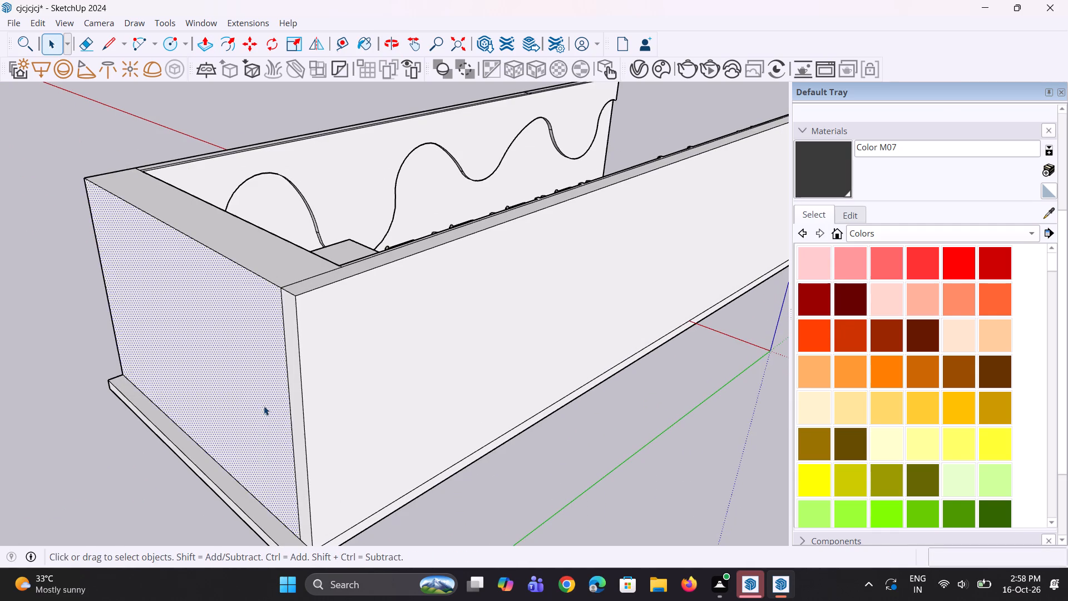
scroll(261, 408, "up", 2)
key("p")
left_click(271, 408)
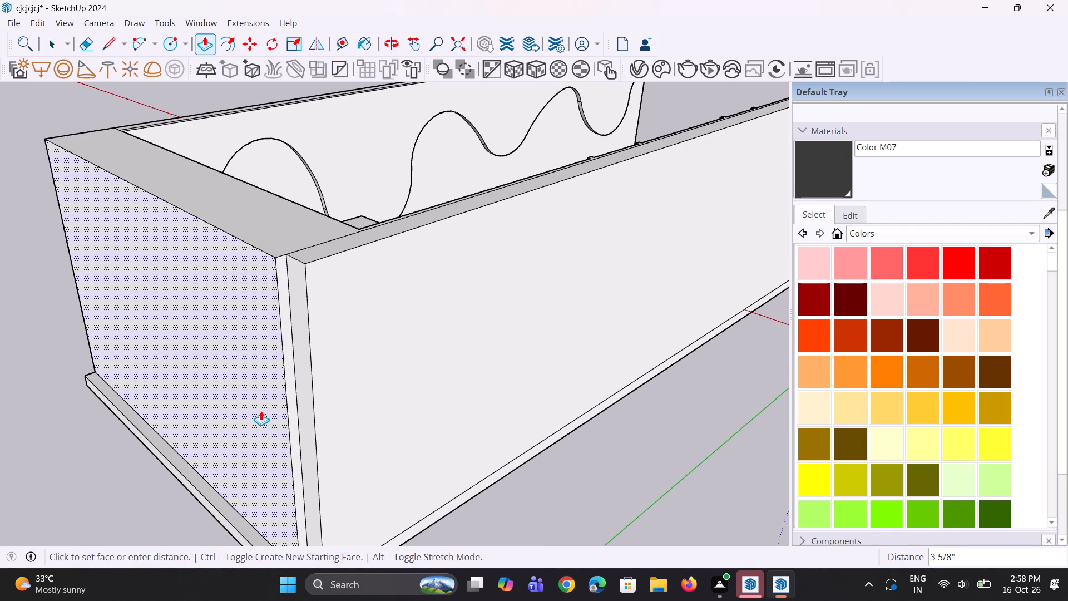
scroll(260, 411, "down", 4)
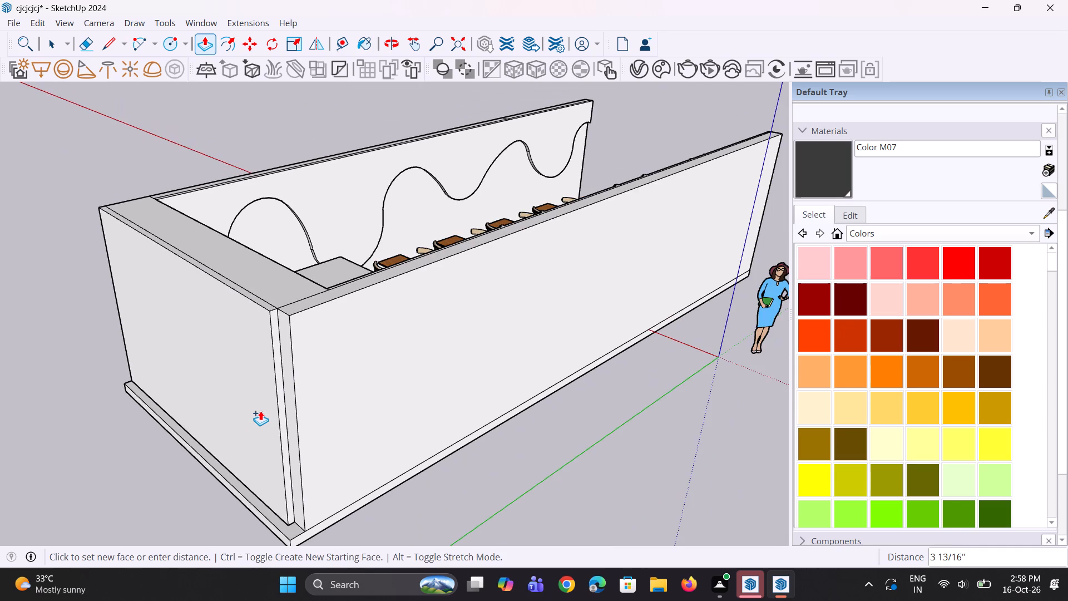
left_click(285, 538)
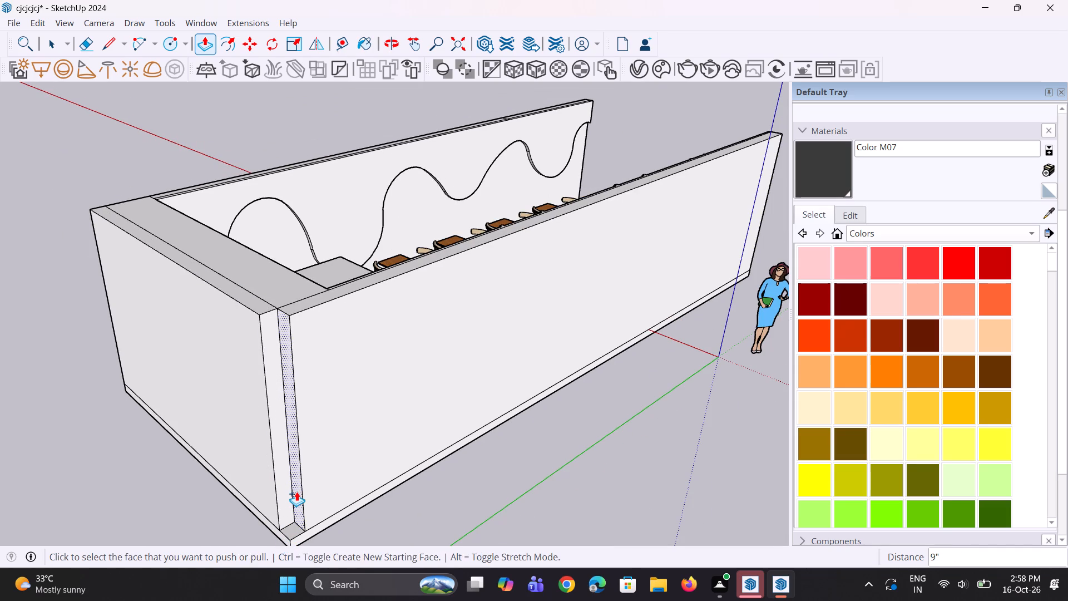
double_click(296, 491)
Erase the vertical edge dividing the narrow face at the far end of the ring-decorated wall's recess.
middle_click_drag(150, 474, 331, 450)
scroll(331, 450, "down", 5)
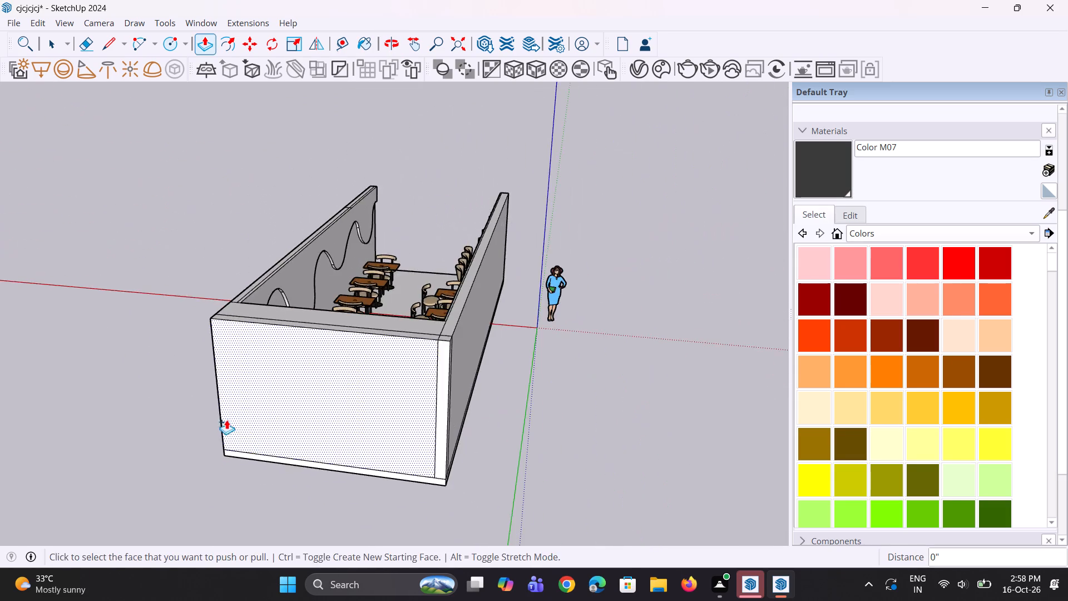
middle_click_drag(222, 417, 435, 419)
scroll(439, 417, "up", 2)
scroll(0, 438, "down", 5)
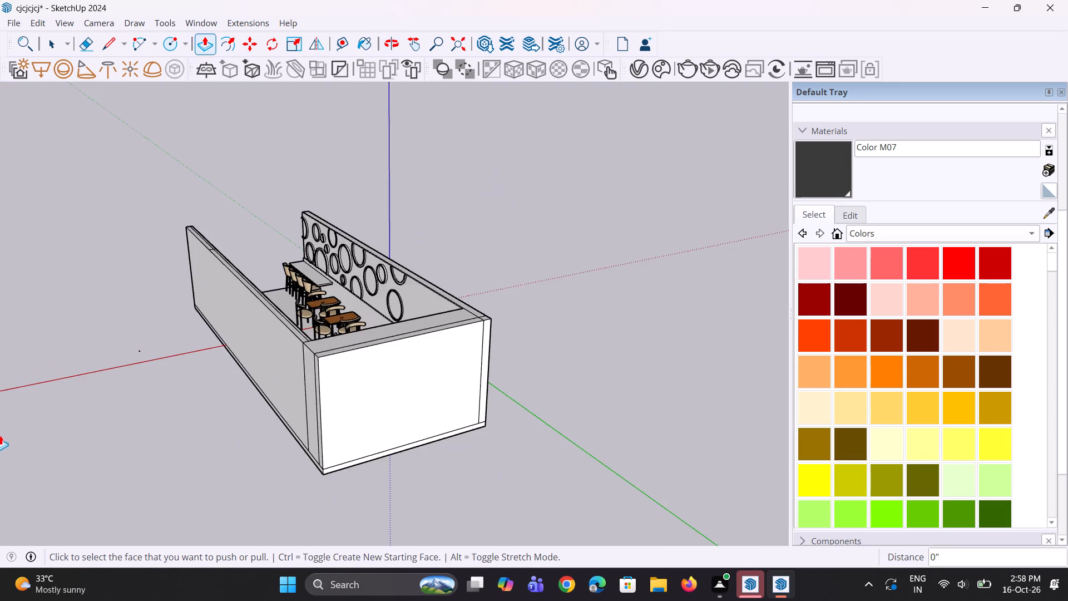
middle_click_drag(0, 428, 565, 443)
scroll(255, 452, "up", 5)
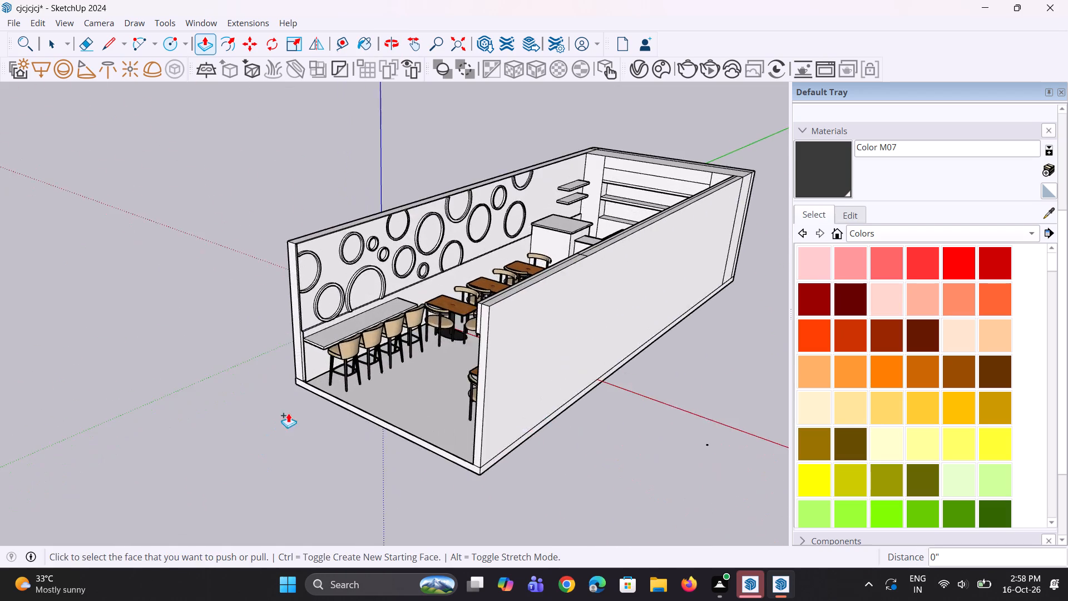
scroll(288, 413, "up", 8)
middle_click_drag(316, 401, 513, 359)
scroll(439, 274, "up", 17)
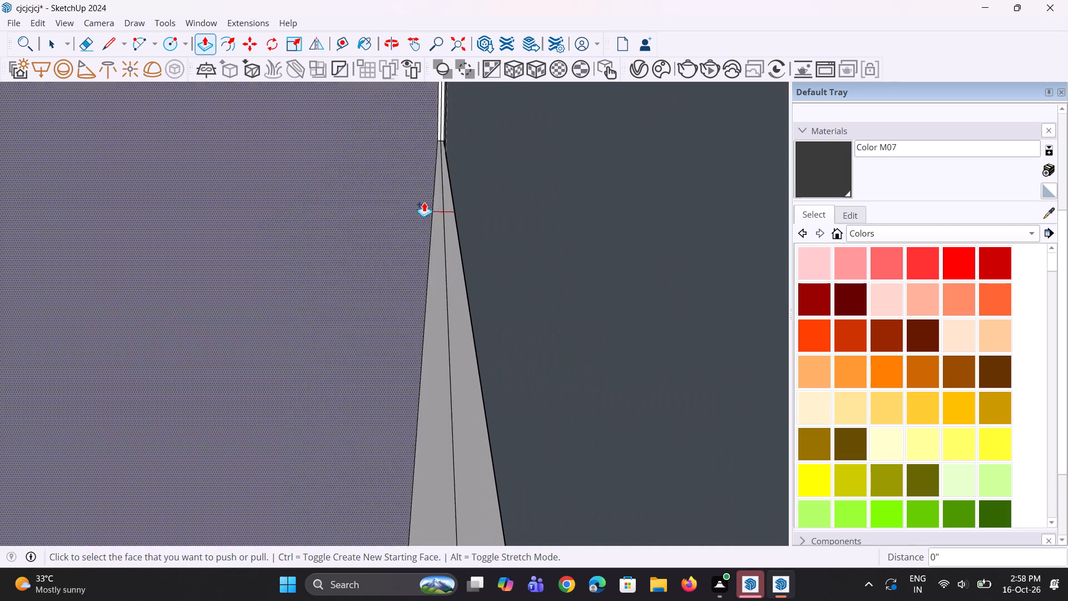
scroll(448, 132, "up", 15)
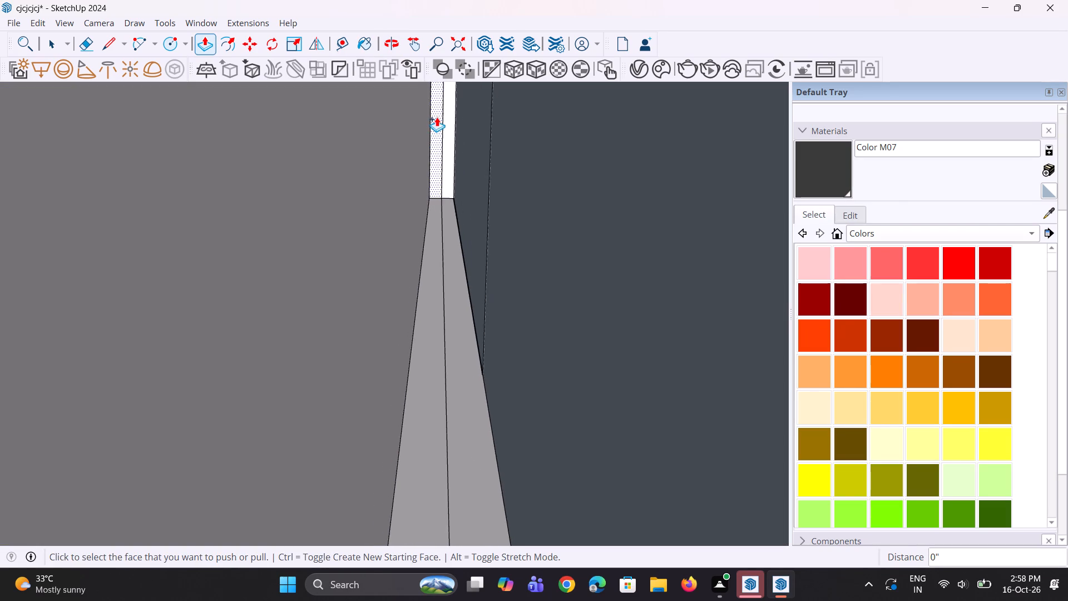
scroll(443, 129, "up", 5)
key("e")
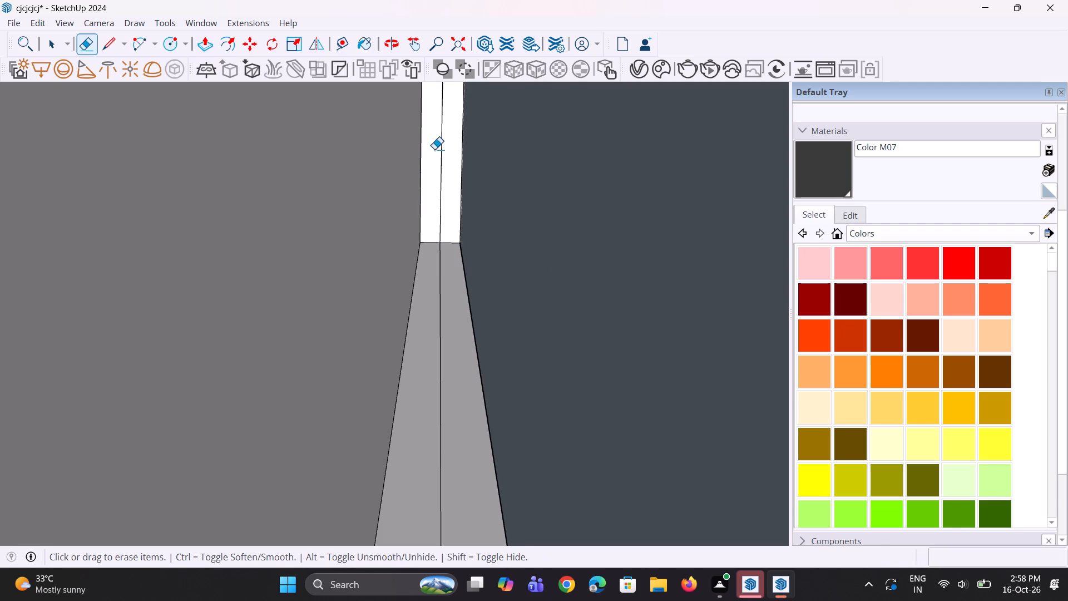
left_click(440, 155)
Push/Pull the merged narrow face at the recess's far end 37' 8 15/16" to the wall's open front end.
scroll(433, 206, "down", 5)
key("p")
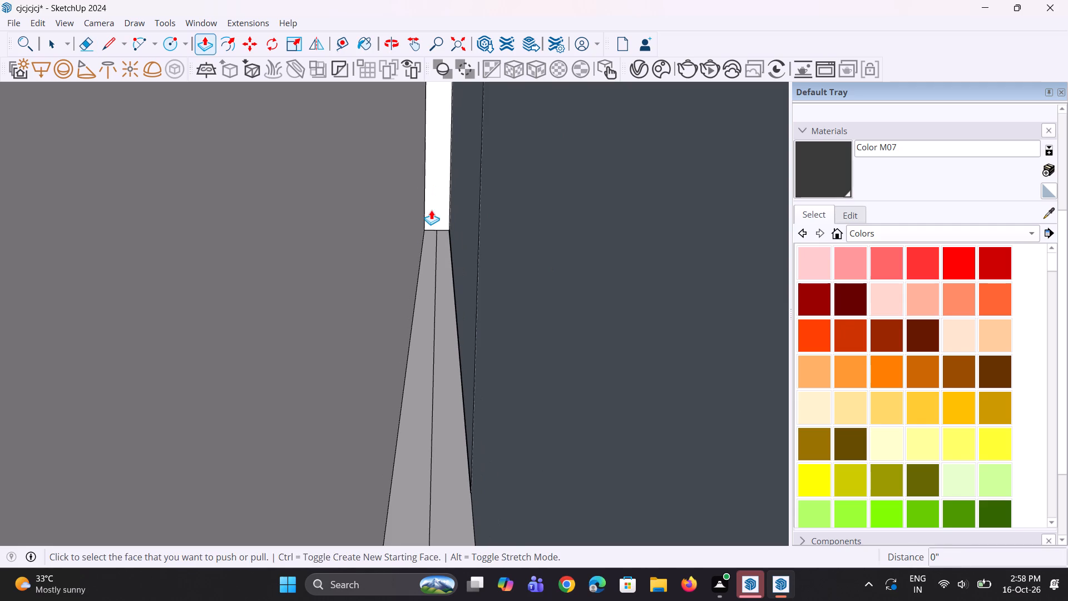
left_click(436, 201)
scroll(430, 229, "down", 10)
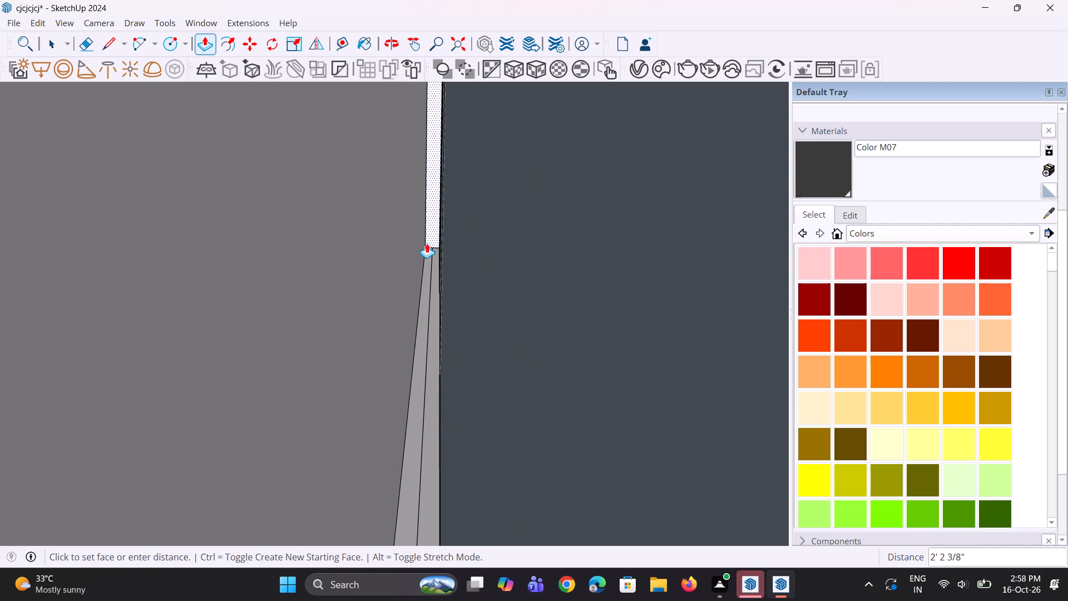
scroll(424, 269, "down", 20)
scroll(424, 269, "down", 4)
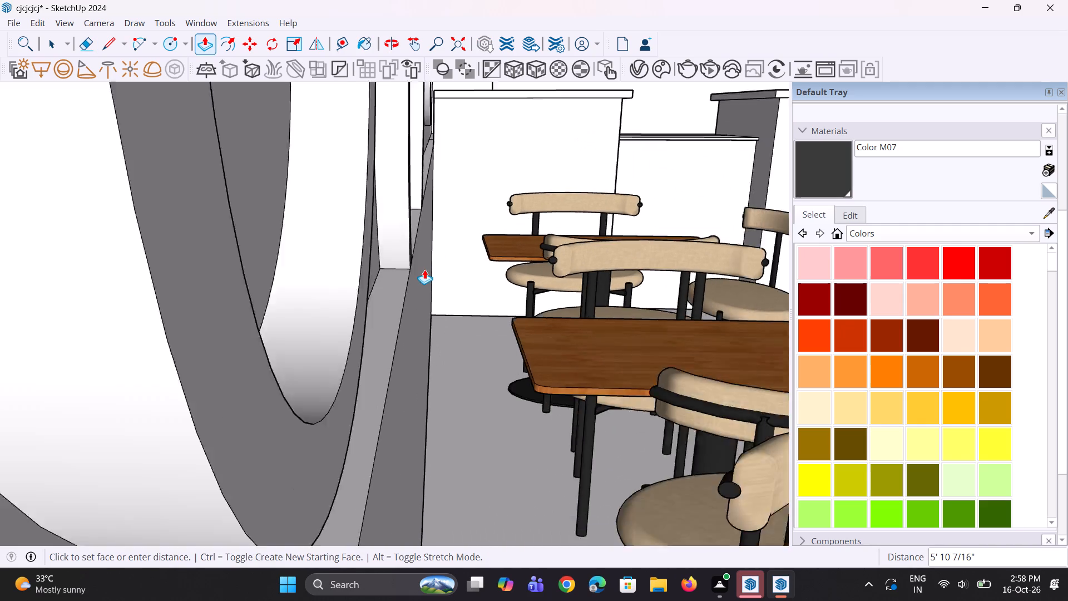
scroll(424, 269, "down", 20)
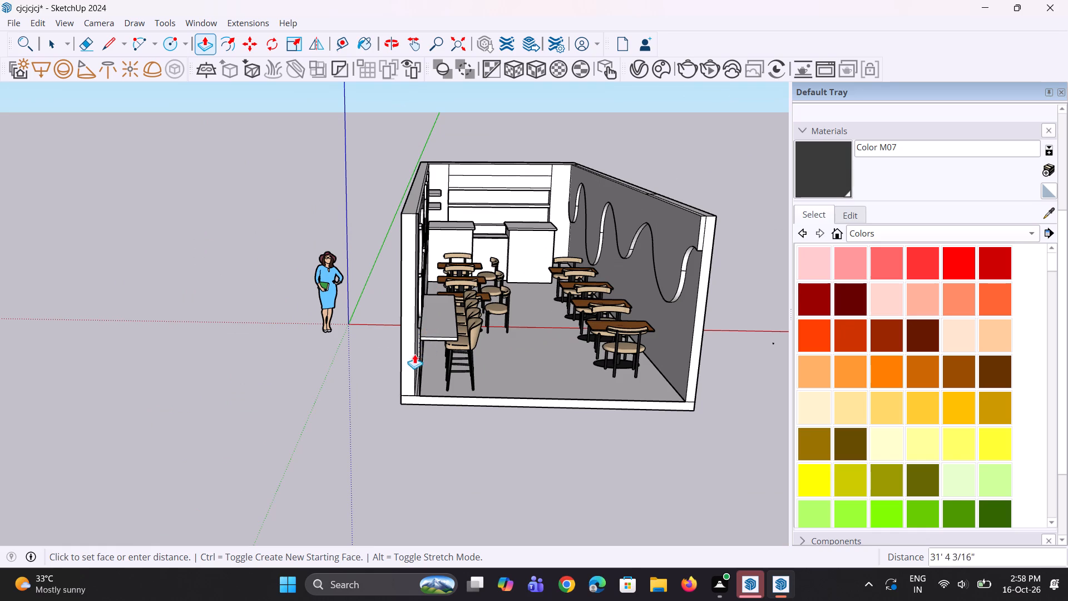
left_click(407, 360)
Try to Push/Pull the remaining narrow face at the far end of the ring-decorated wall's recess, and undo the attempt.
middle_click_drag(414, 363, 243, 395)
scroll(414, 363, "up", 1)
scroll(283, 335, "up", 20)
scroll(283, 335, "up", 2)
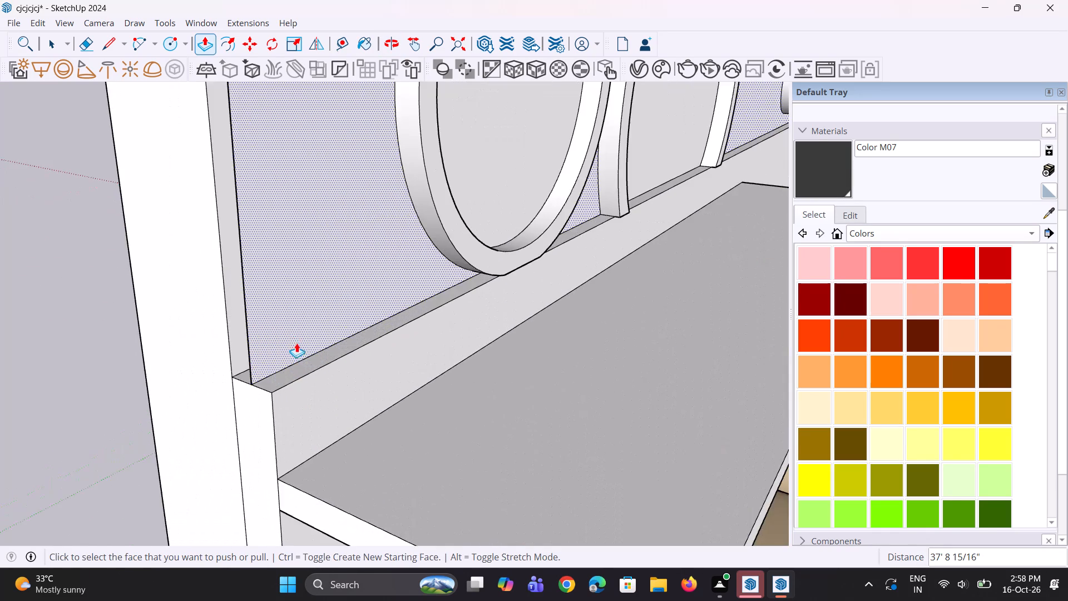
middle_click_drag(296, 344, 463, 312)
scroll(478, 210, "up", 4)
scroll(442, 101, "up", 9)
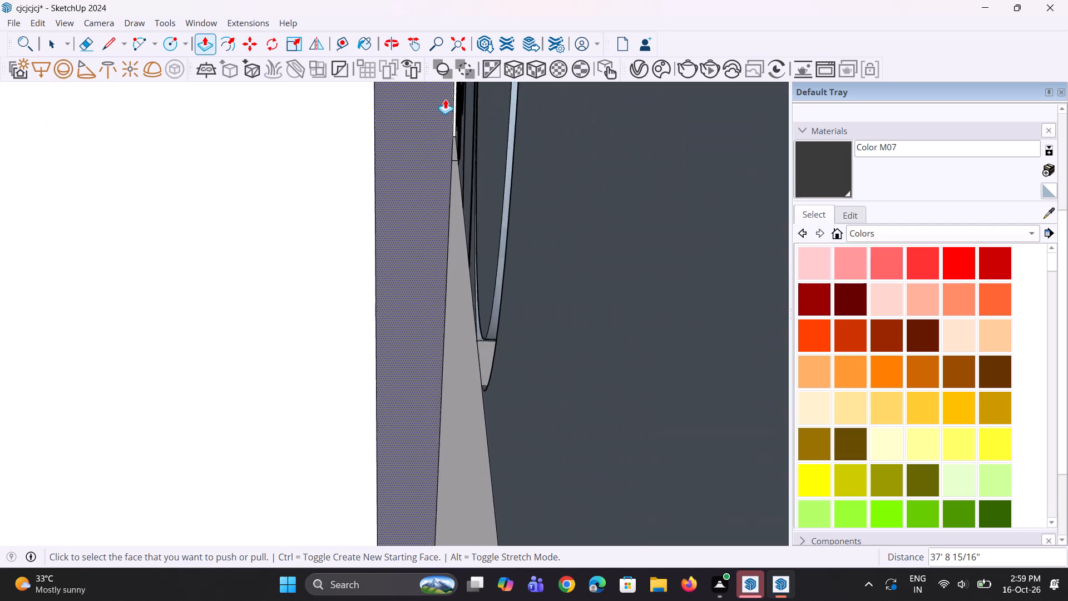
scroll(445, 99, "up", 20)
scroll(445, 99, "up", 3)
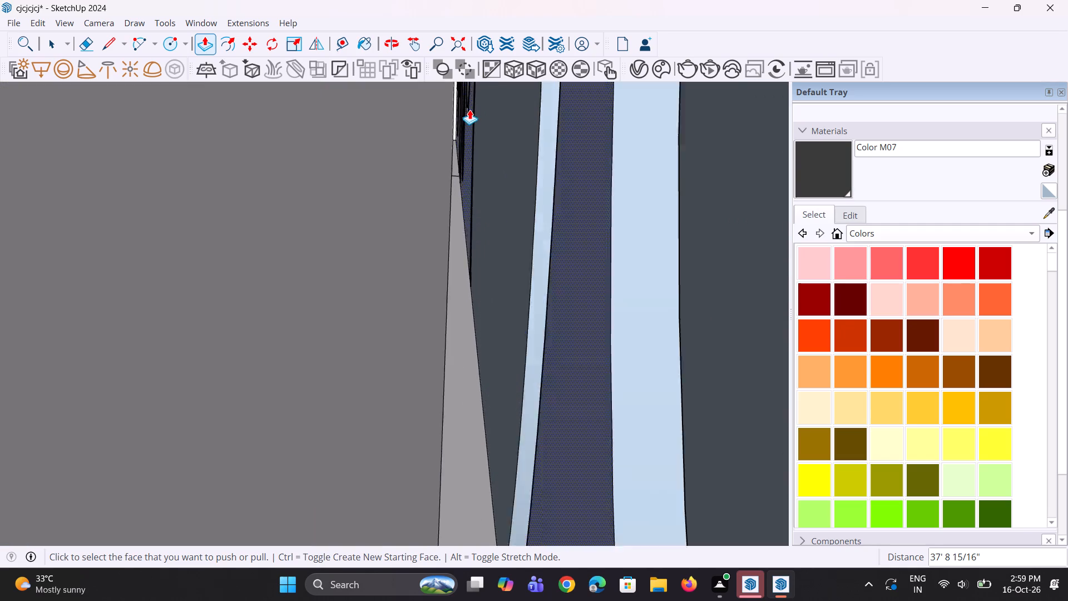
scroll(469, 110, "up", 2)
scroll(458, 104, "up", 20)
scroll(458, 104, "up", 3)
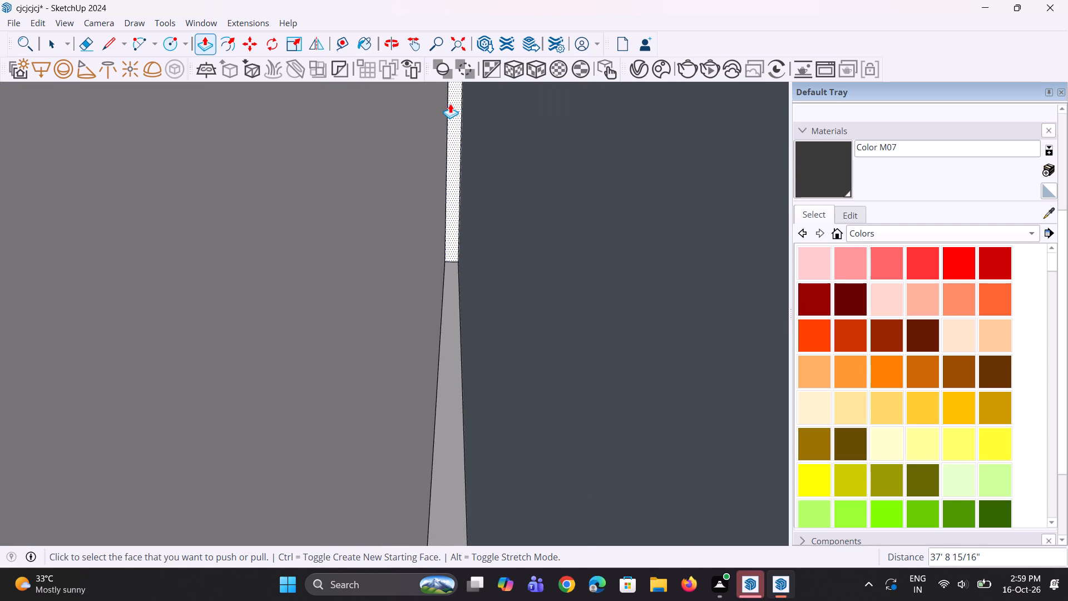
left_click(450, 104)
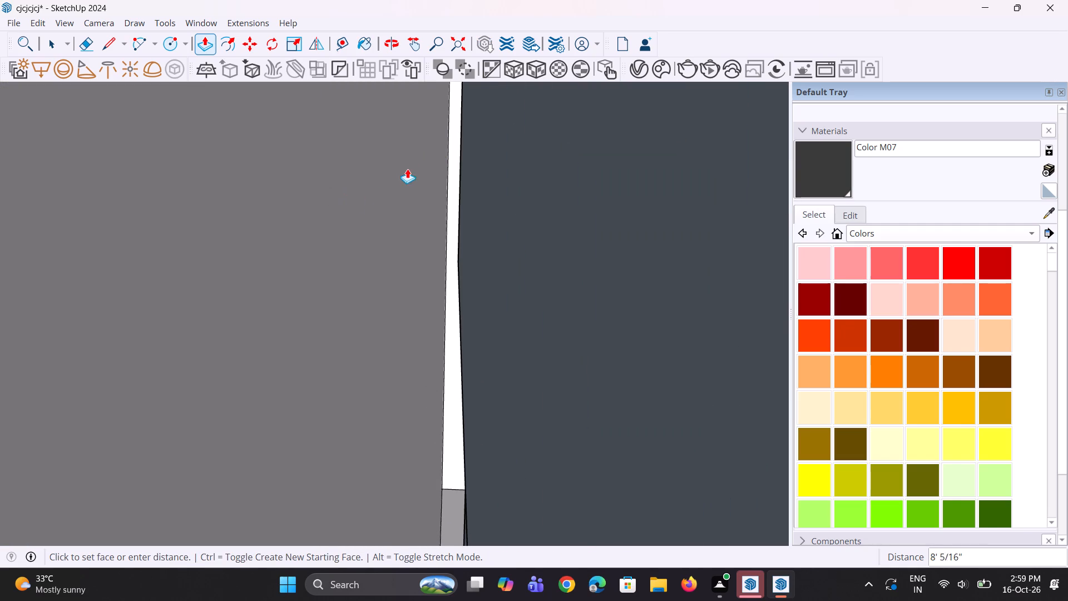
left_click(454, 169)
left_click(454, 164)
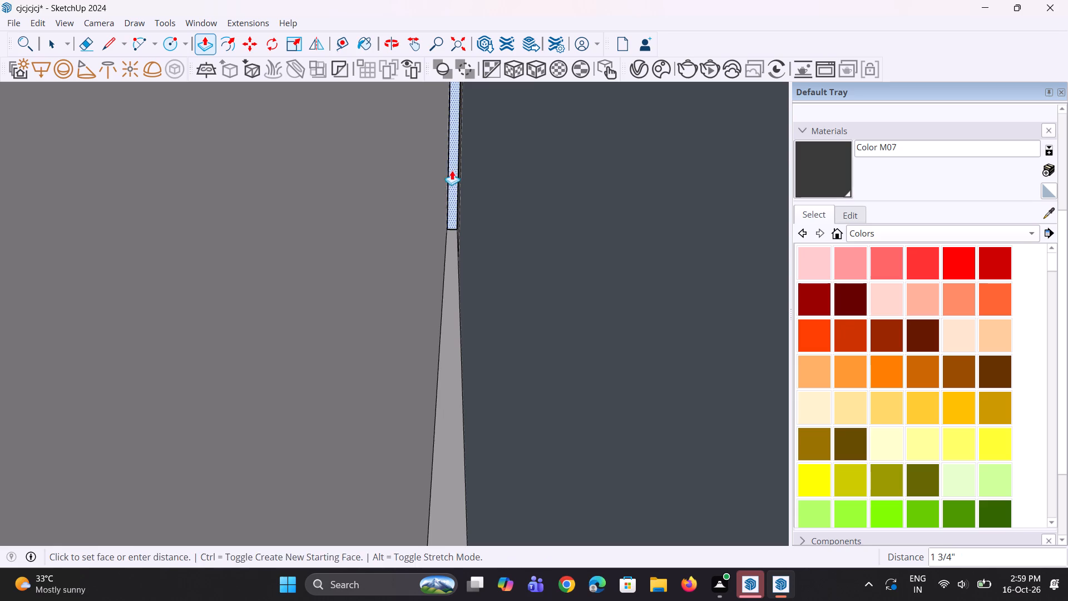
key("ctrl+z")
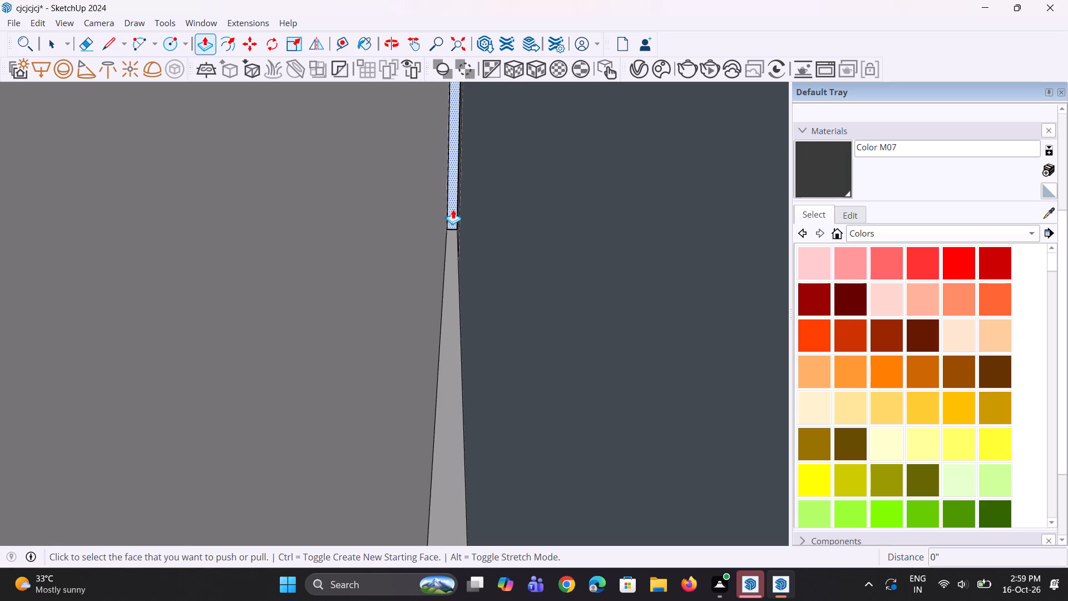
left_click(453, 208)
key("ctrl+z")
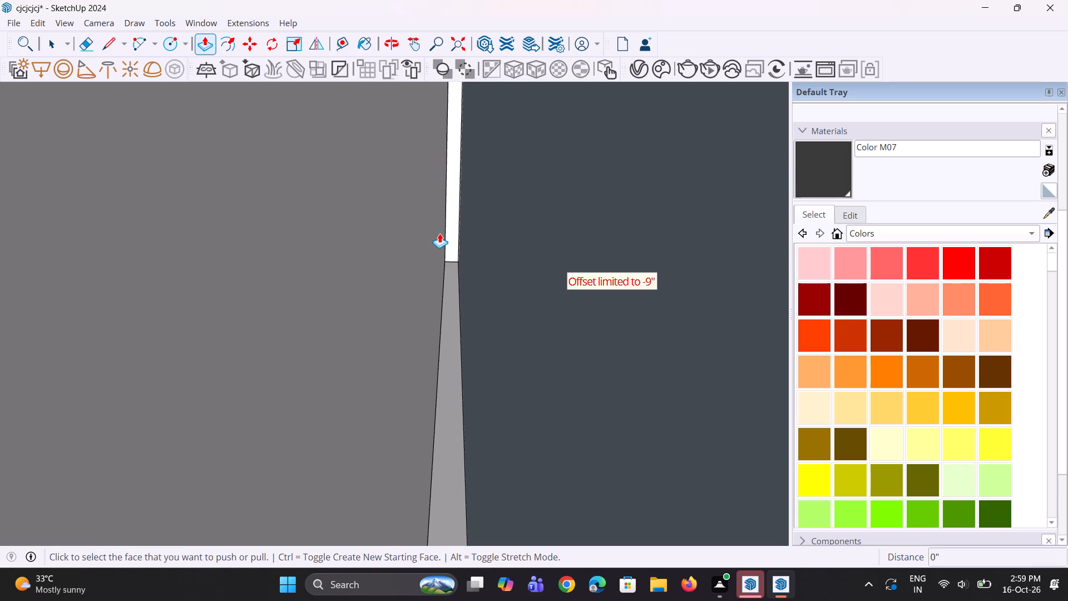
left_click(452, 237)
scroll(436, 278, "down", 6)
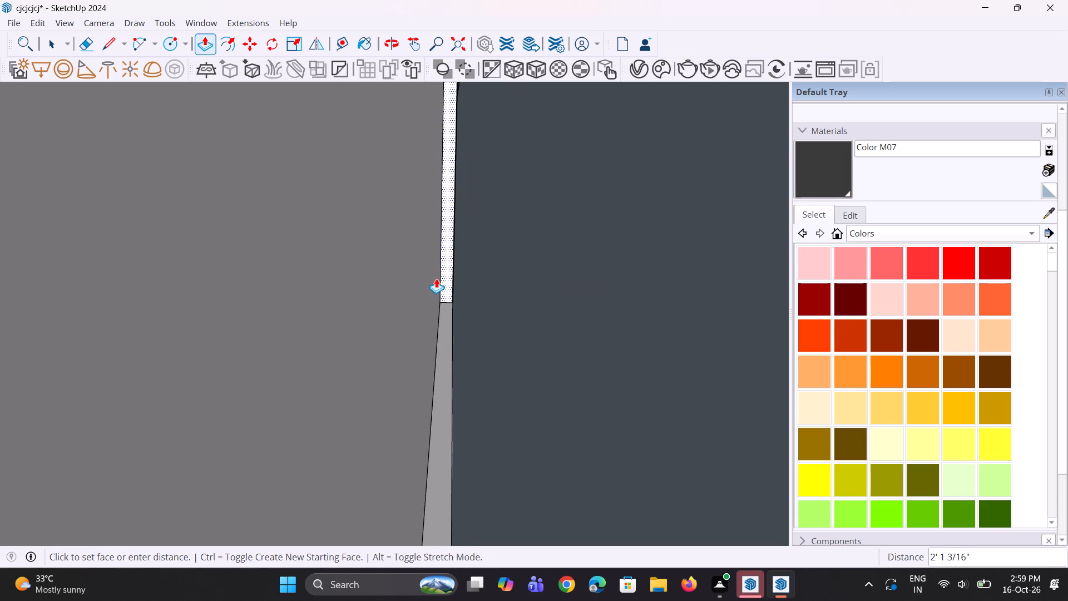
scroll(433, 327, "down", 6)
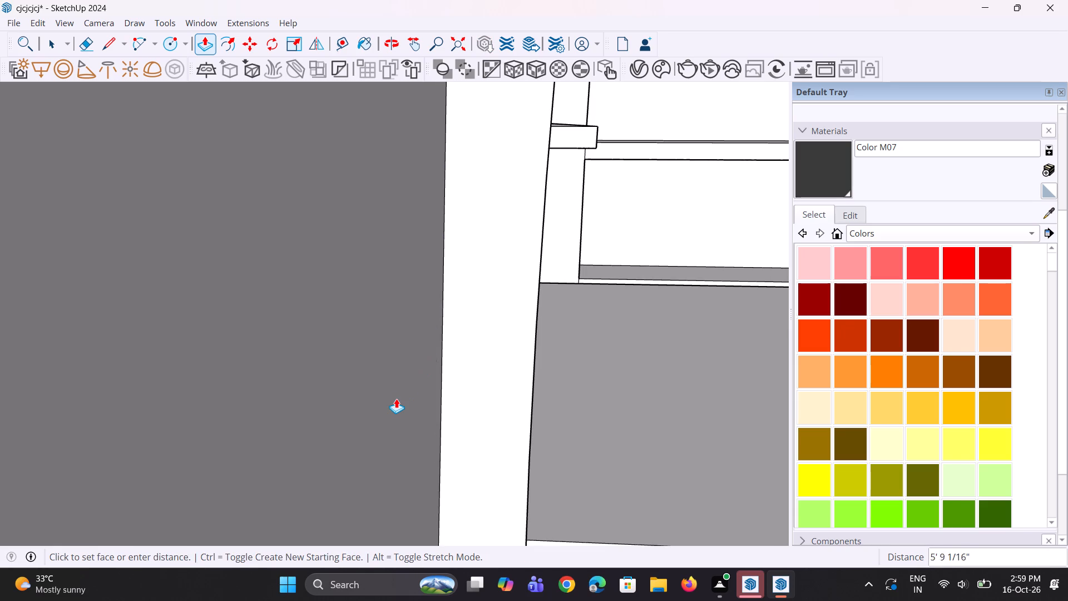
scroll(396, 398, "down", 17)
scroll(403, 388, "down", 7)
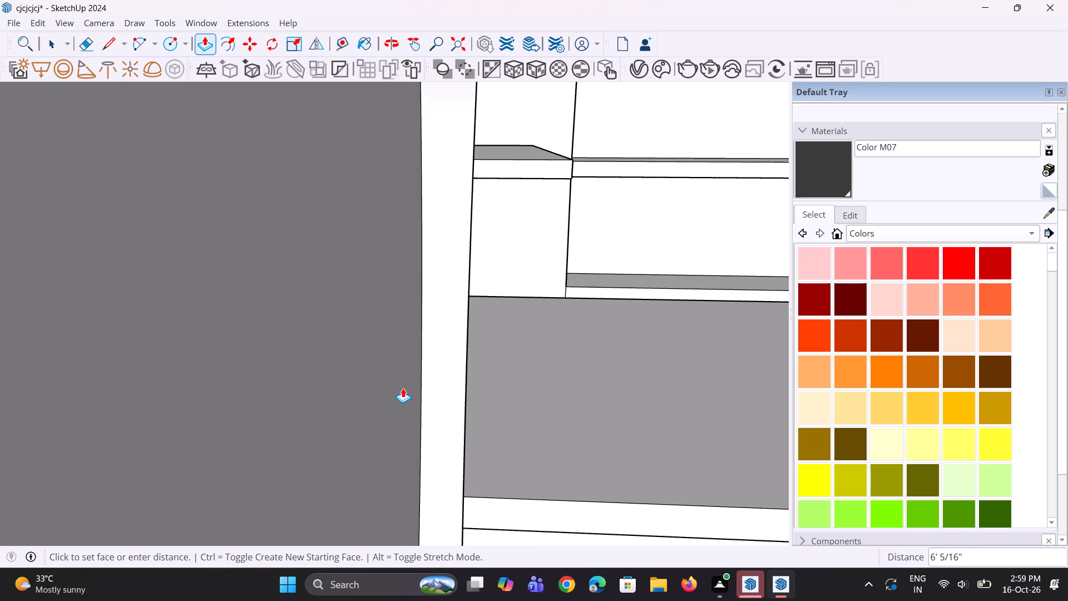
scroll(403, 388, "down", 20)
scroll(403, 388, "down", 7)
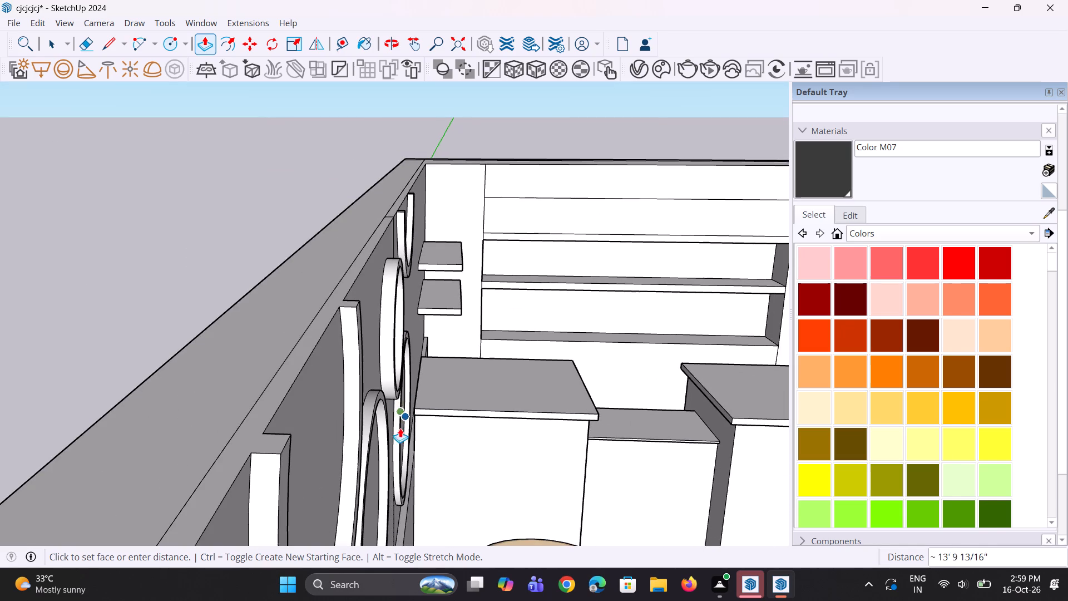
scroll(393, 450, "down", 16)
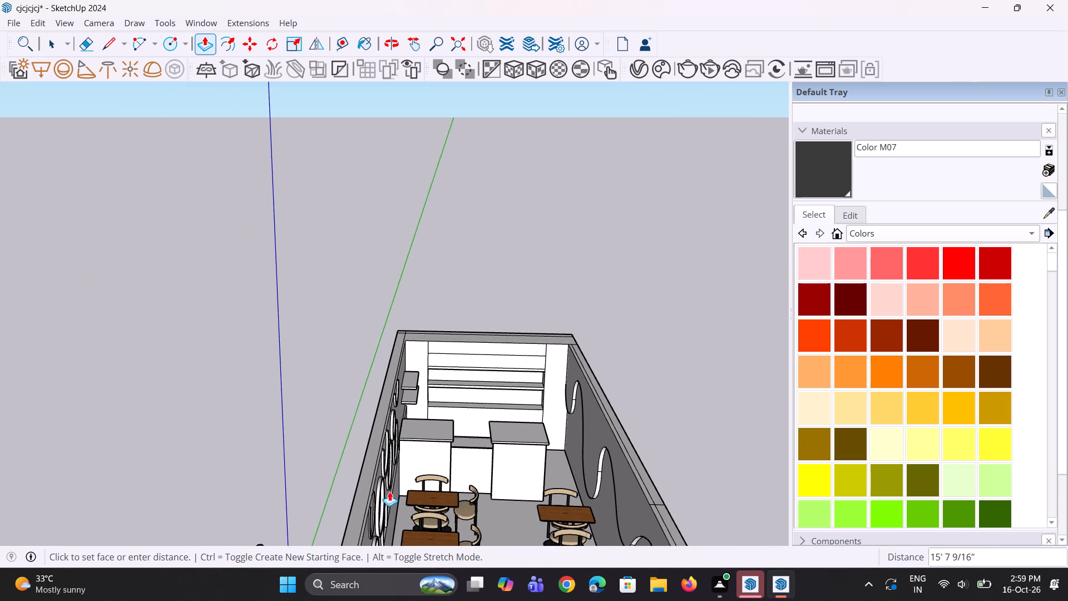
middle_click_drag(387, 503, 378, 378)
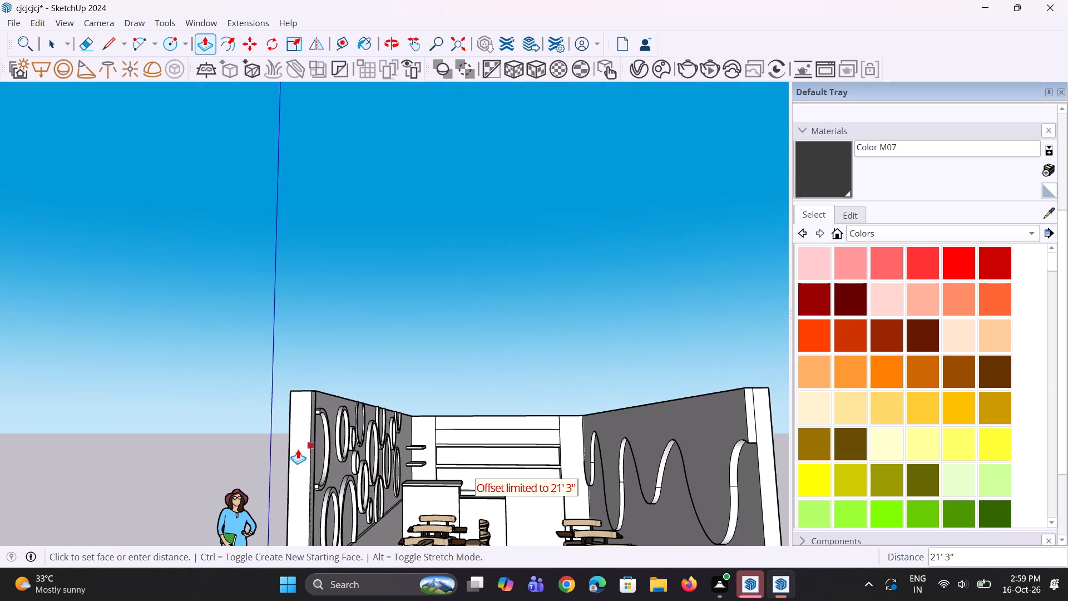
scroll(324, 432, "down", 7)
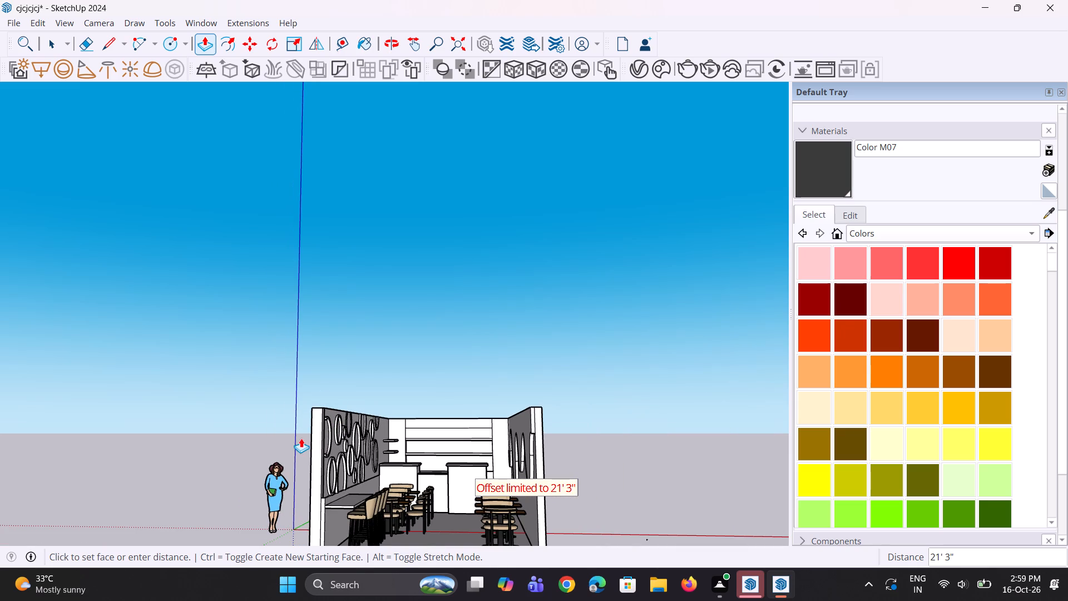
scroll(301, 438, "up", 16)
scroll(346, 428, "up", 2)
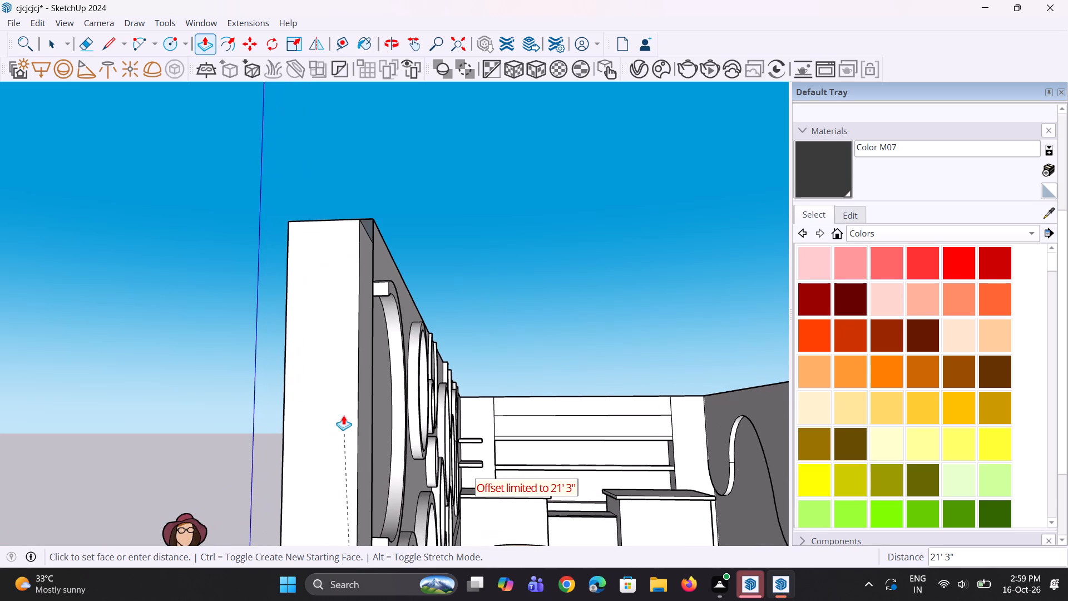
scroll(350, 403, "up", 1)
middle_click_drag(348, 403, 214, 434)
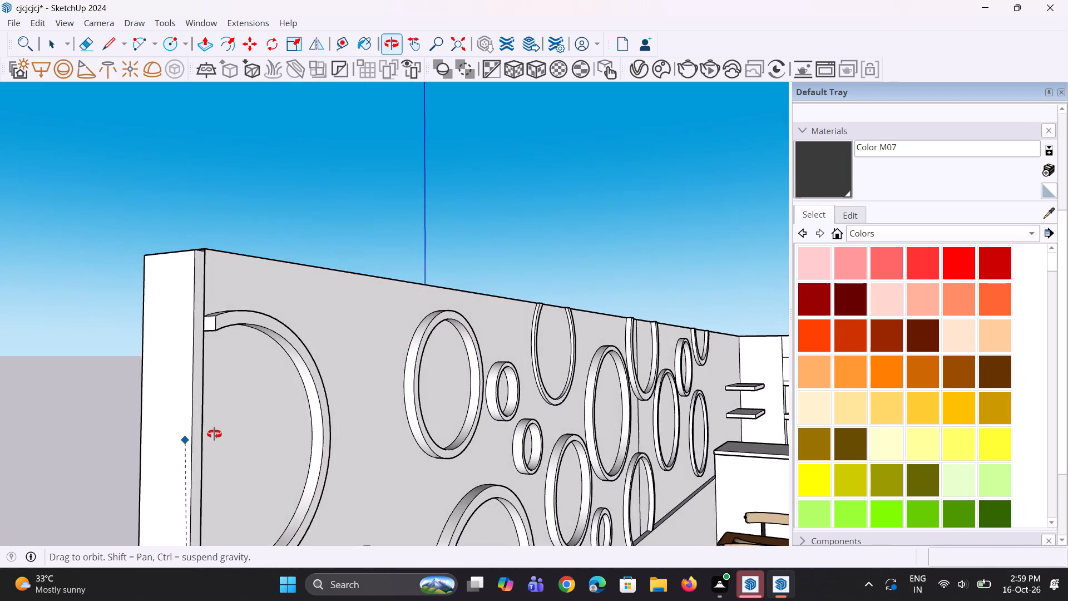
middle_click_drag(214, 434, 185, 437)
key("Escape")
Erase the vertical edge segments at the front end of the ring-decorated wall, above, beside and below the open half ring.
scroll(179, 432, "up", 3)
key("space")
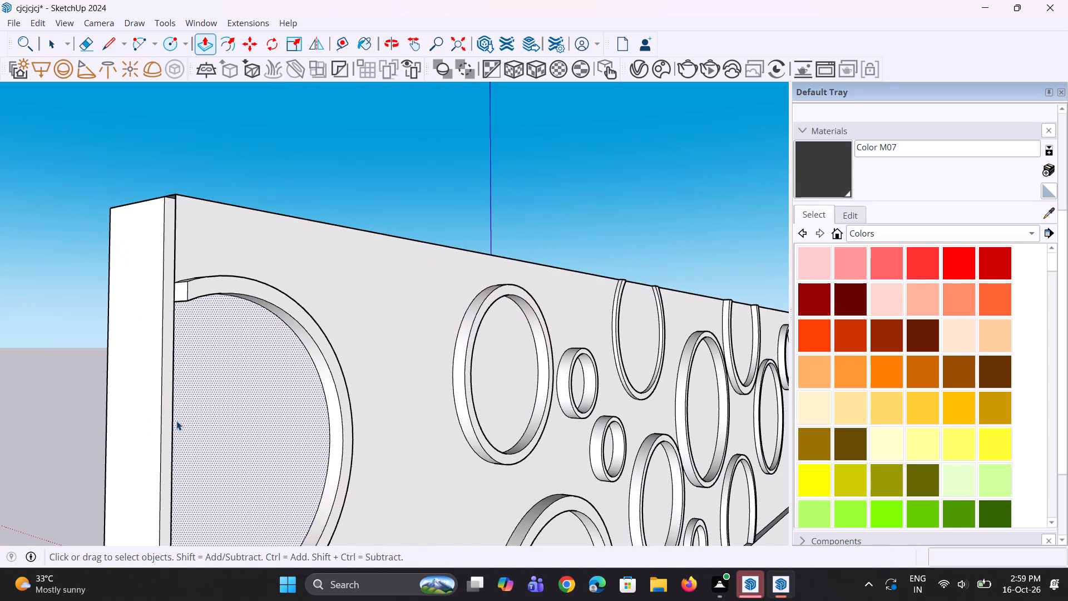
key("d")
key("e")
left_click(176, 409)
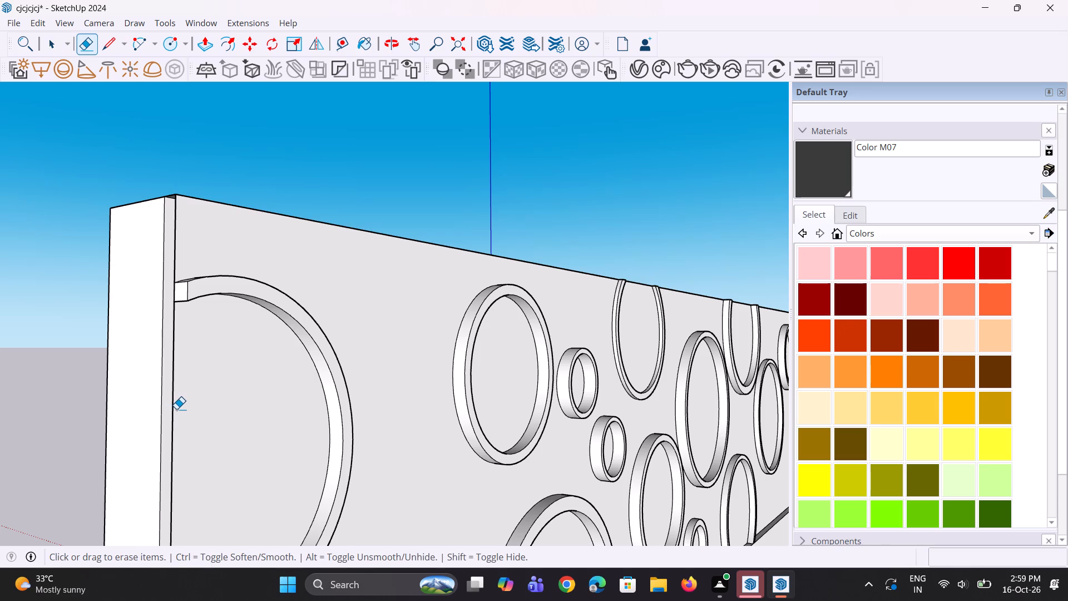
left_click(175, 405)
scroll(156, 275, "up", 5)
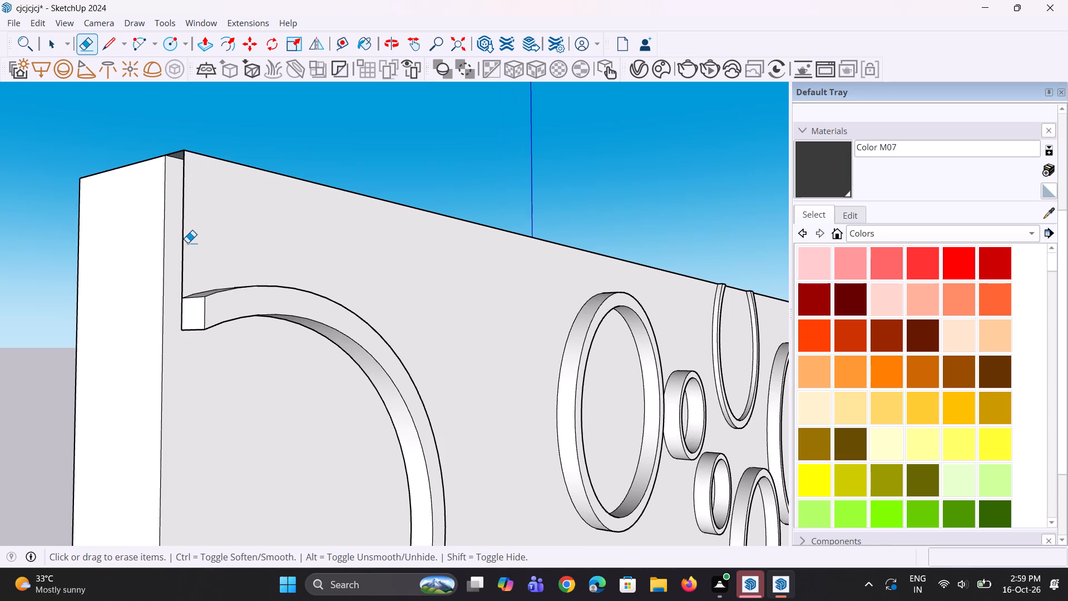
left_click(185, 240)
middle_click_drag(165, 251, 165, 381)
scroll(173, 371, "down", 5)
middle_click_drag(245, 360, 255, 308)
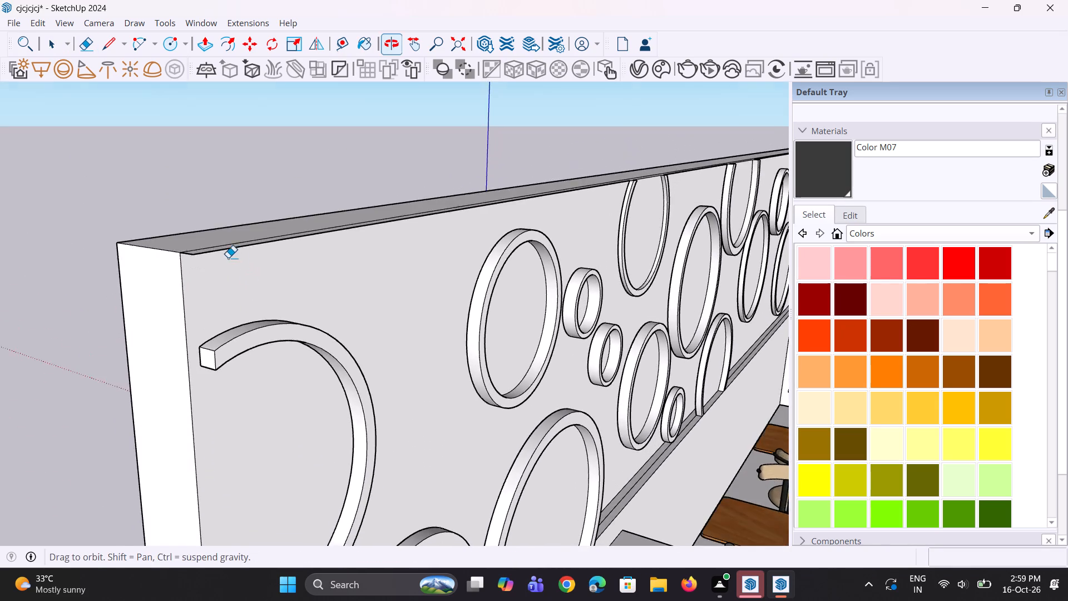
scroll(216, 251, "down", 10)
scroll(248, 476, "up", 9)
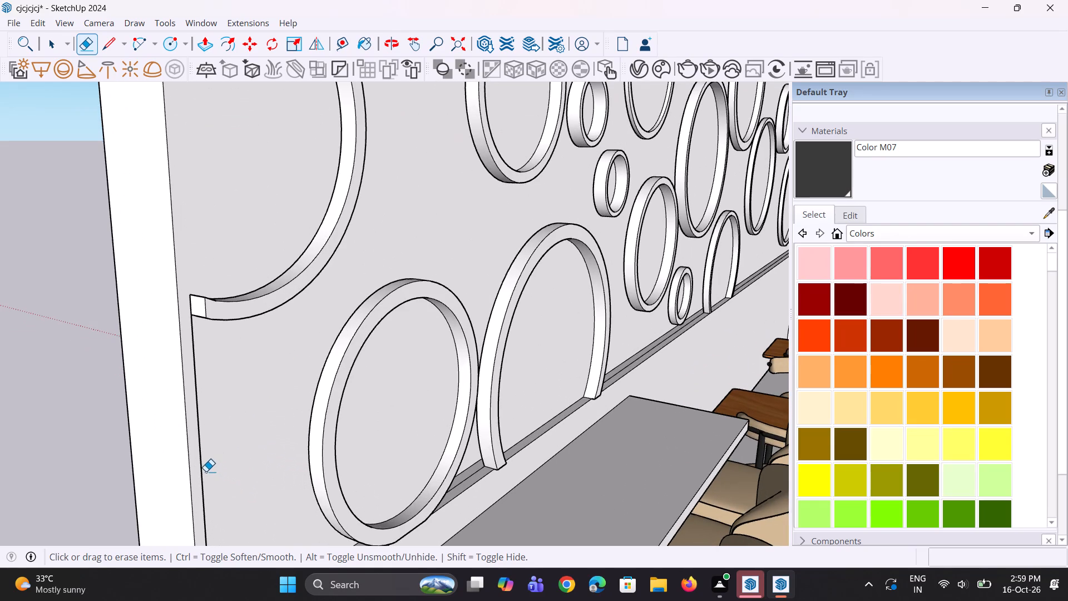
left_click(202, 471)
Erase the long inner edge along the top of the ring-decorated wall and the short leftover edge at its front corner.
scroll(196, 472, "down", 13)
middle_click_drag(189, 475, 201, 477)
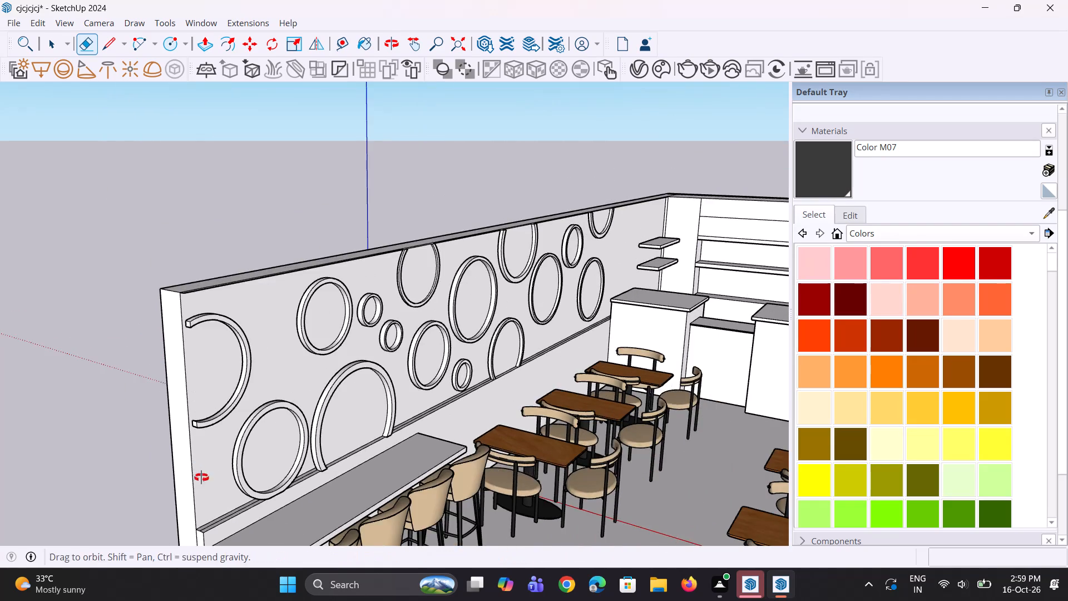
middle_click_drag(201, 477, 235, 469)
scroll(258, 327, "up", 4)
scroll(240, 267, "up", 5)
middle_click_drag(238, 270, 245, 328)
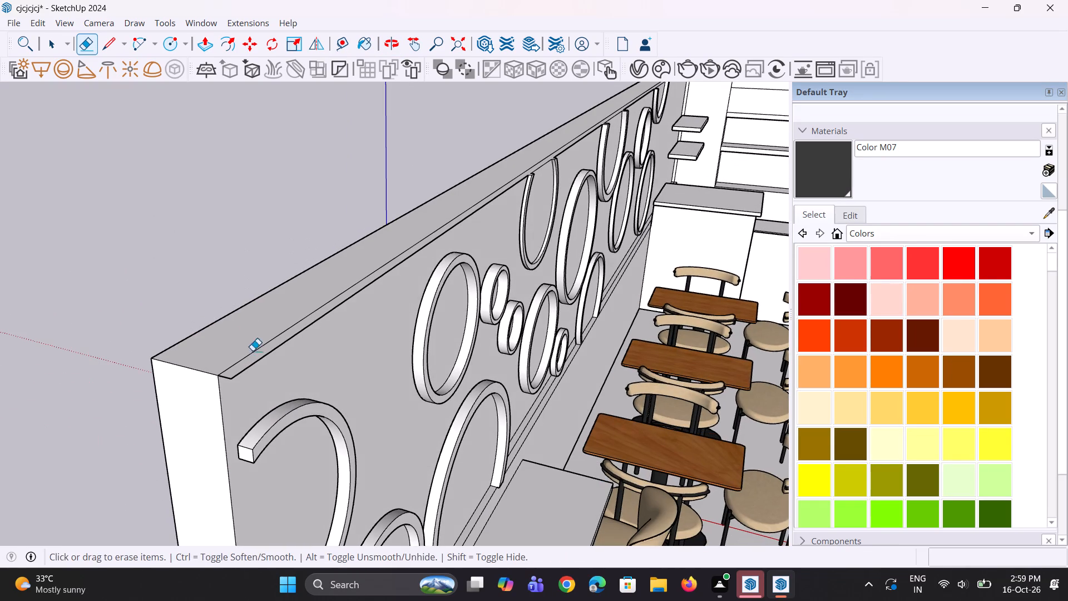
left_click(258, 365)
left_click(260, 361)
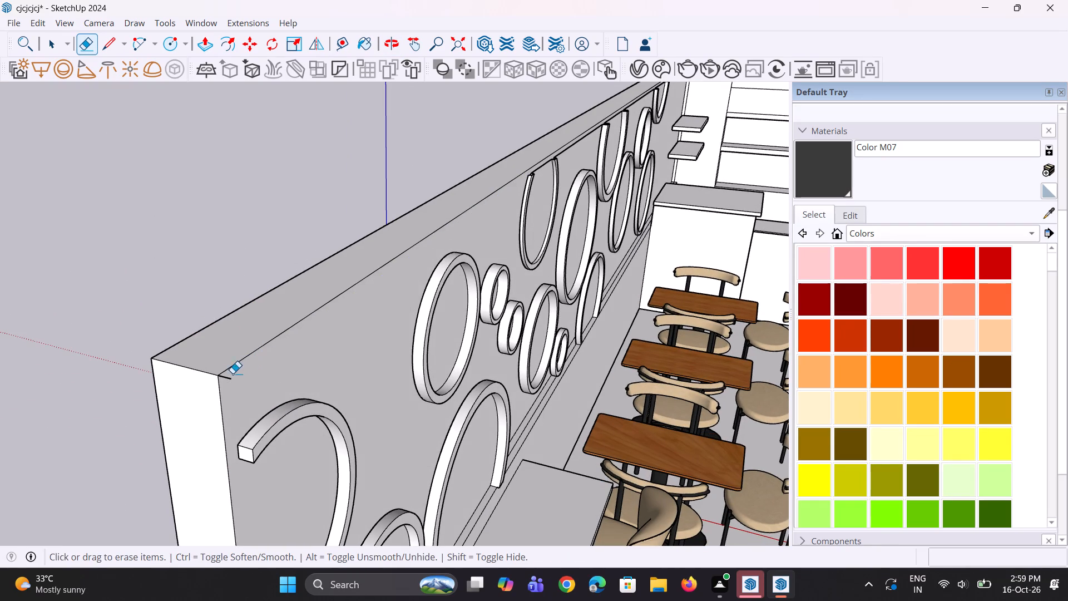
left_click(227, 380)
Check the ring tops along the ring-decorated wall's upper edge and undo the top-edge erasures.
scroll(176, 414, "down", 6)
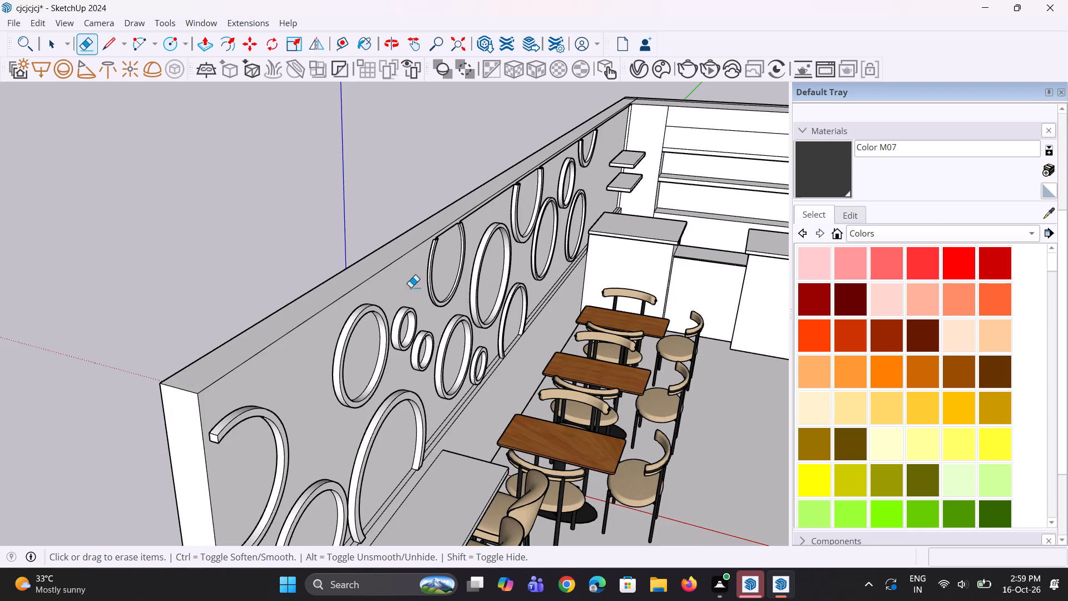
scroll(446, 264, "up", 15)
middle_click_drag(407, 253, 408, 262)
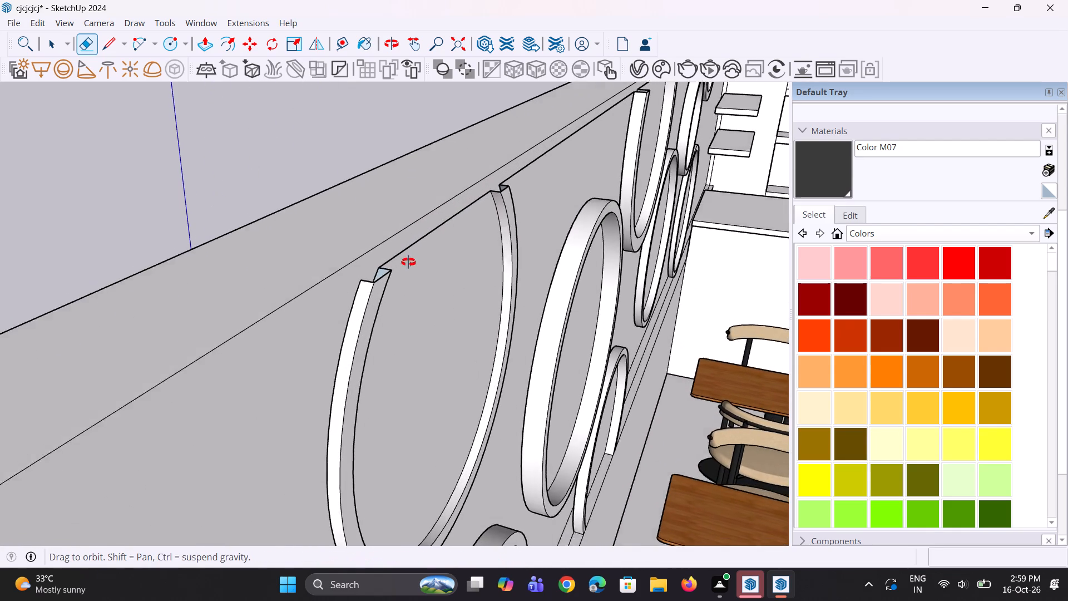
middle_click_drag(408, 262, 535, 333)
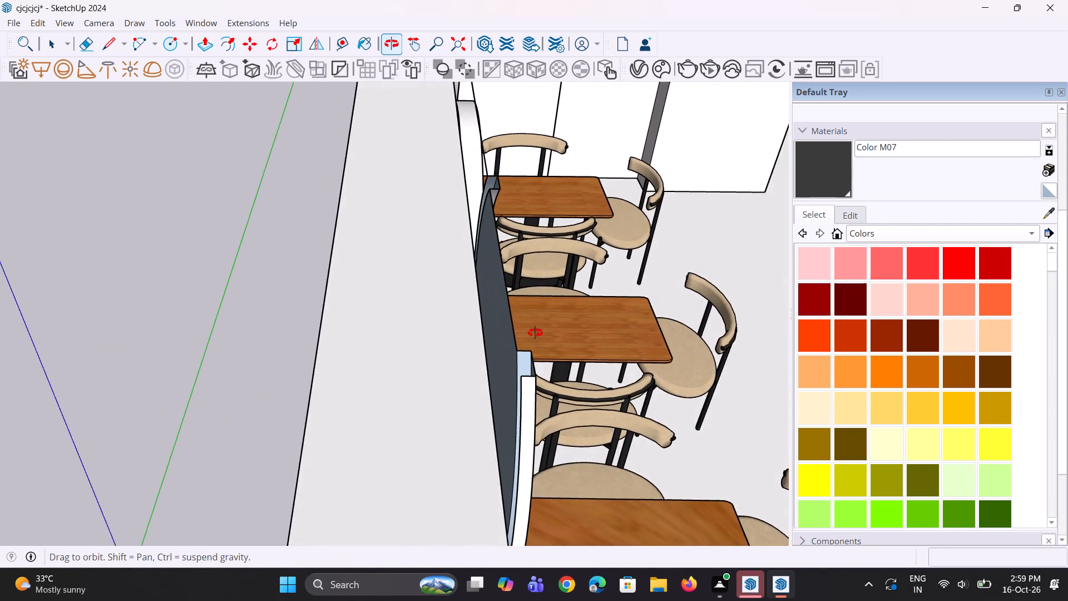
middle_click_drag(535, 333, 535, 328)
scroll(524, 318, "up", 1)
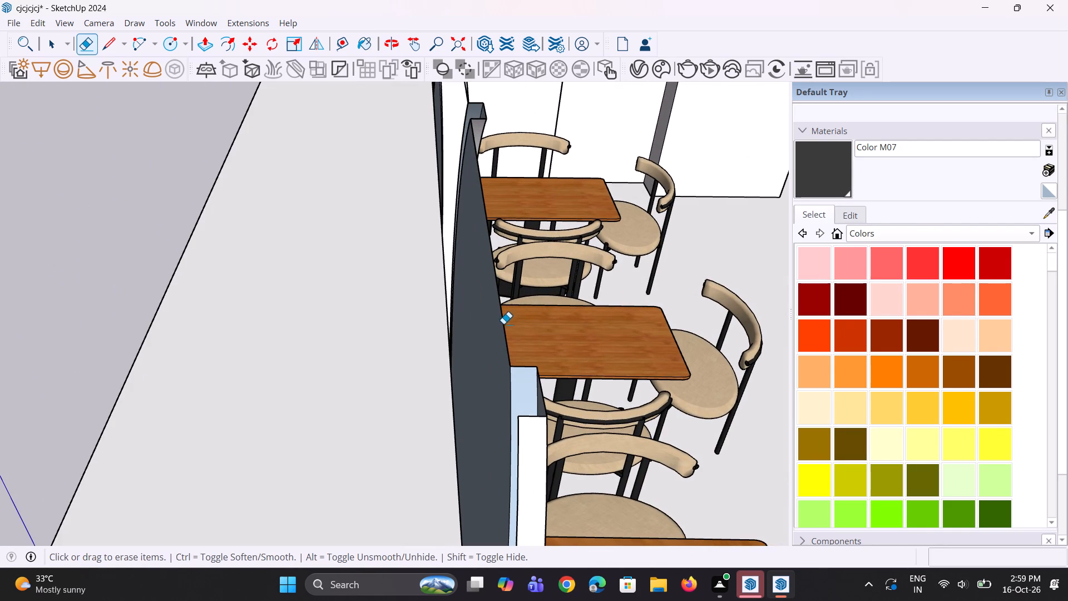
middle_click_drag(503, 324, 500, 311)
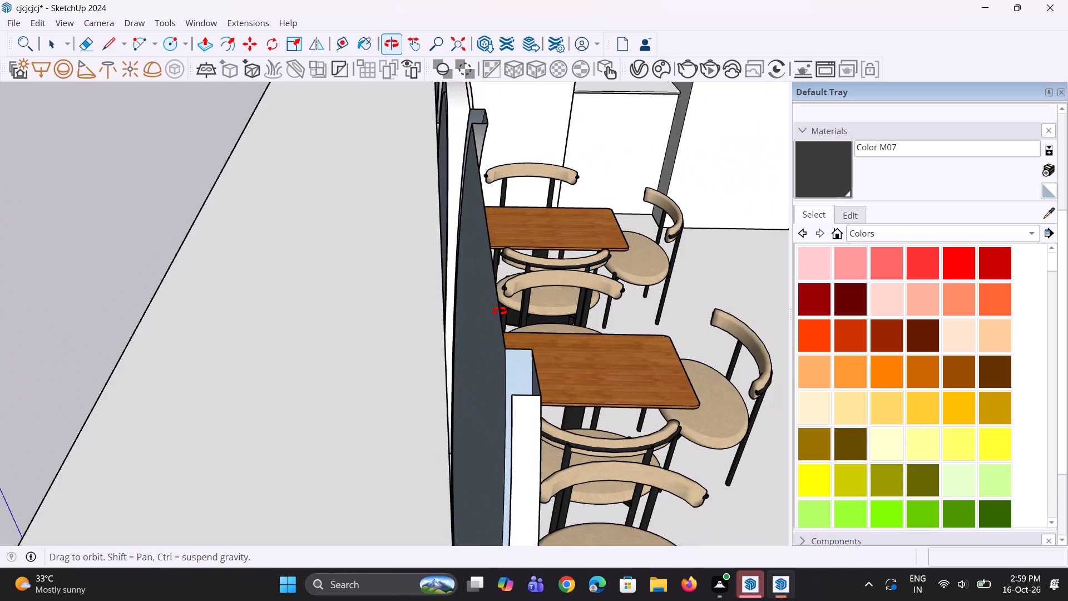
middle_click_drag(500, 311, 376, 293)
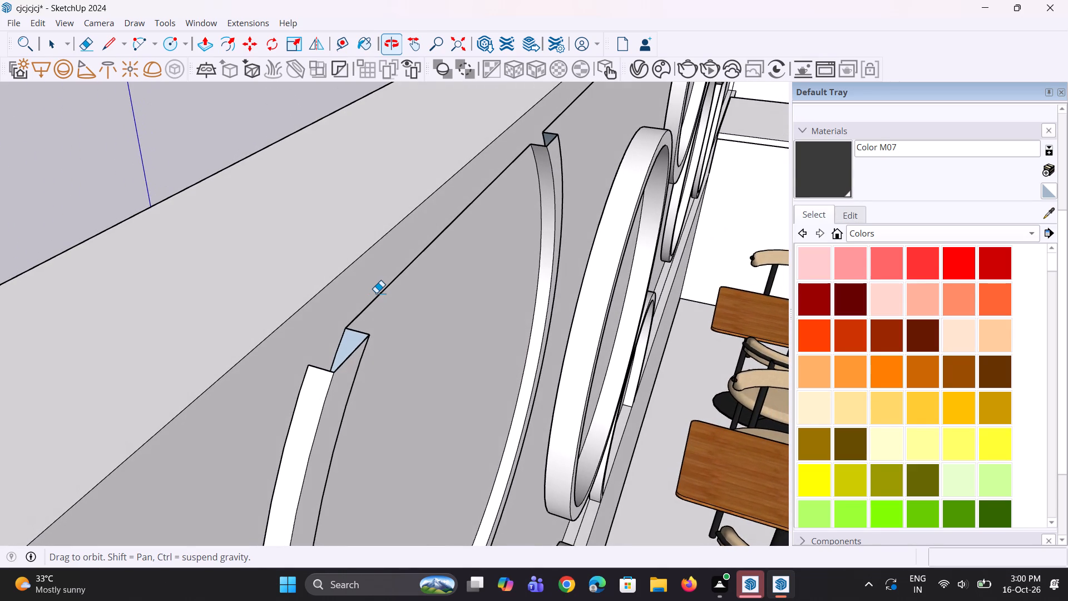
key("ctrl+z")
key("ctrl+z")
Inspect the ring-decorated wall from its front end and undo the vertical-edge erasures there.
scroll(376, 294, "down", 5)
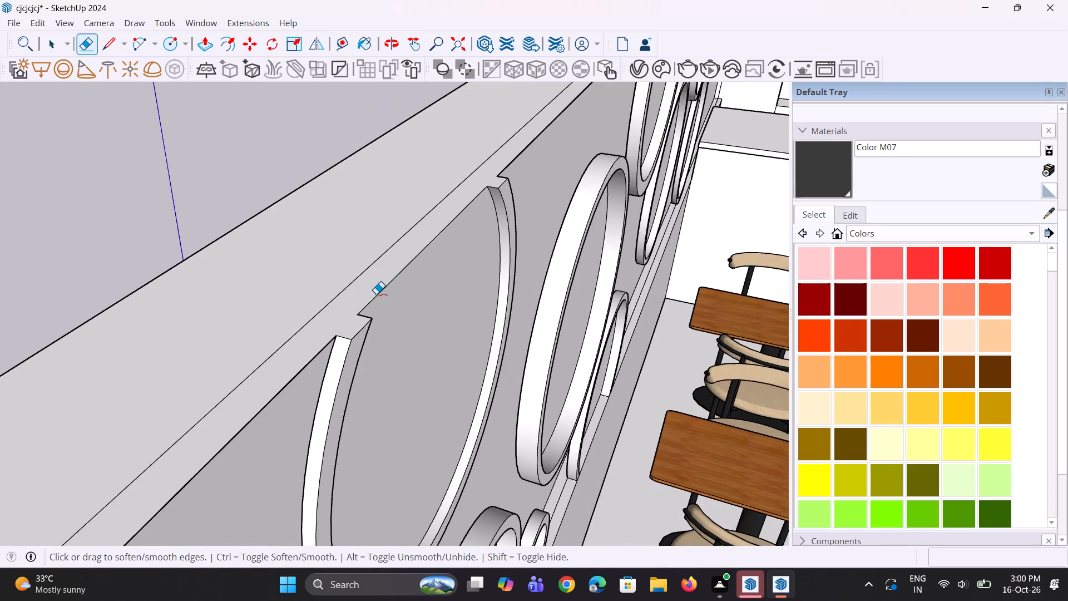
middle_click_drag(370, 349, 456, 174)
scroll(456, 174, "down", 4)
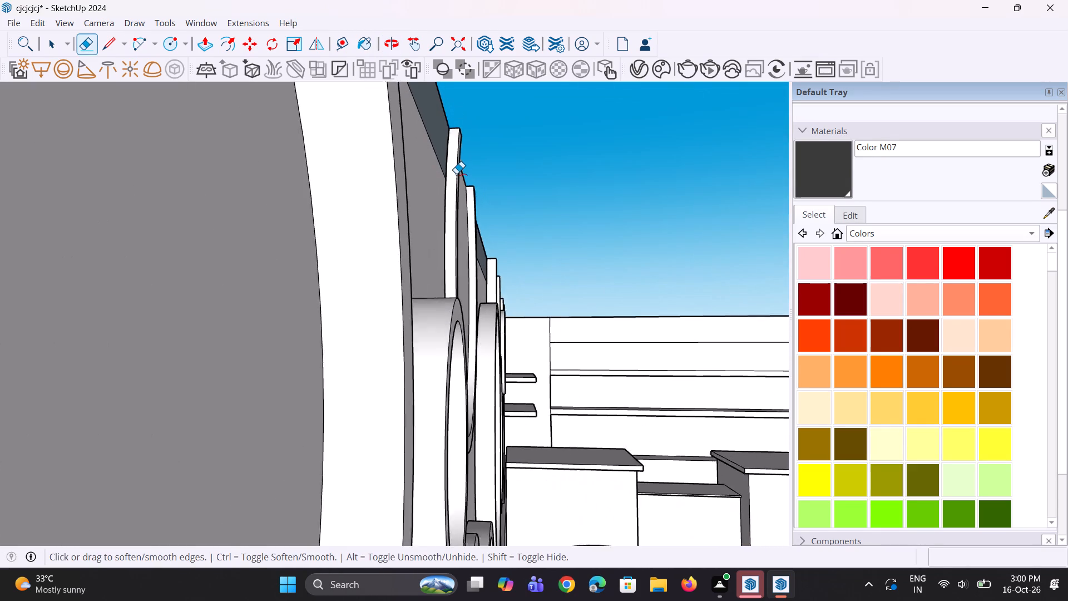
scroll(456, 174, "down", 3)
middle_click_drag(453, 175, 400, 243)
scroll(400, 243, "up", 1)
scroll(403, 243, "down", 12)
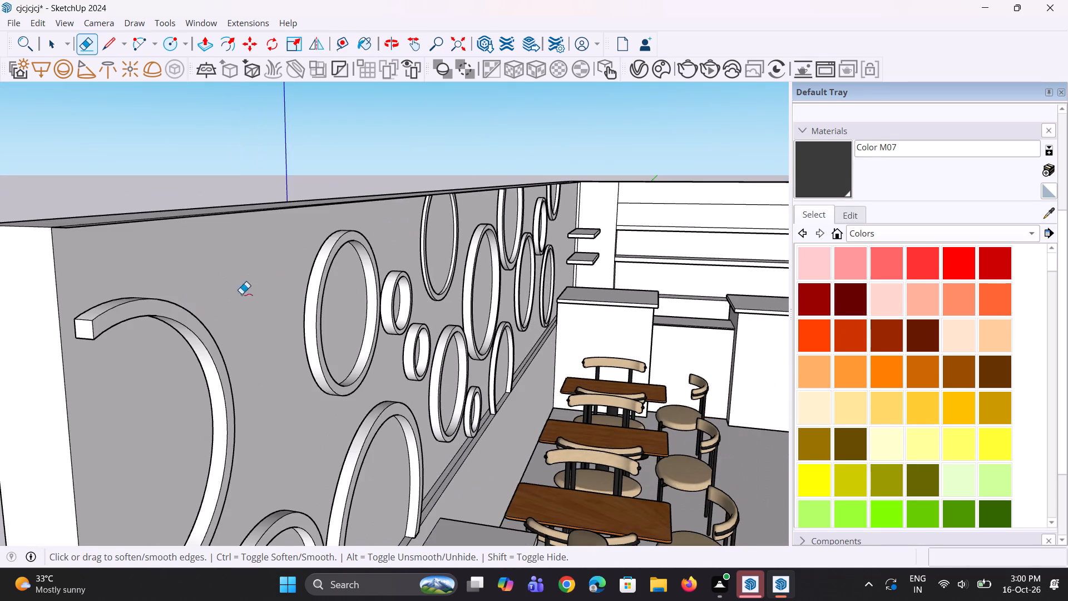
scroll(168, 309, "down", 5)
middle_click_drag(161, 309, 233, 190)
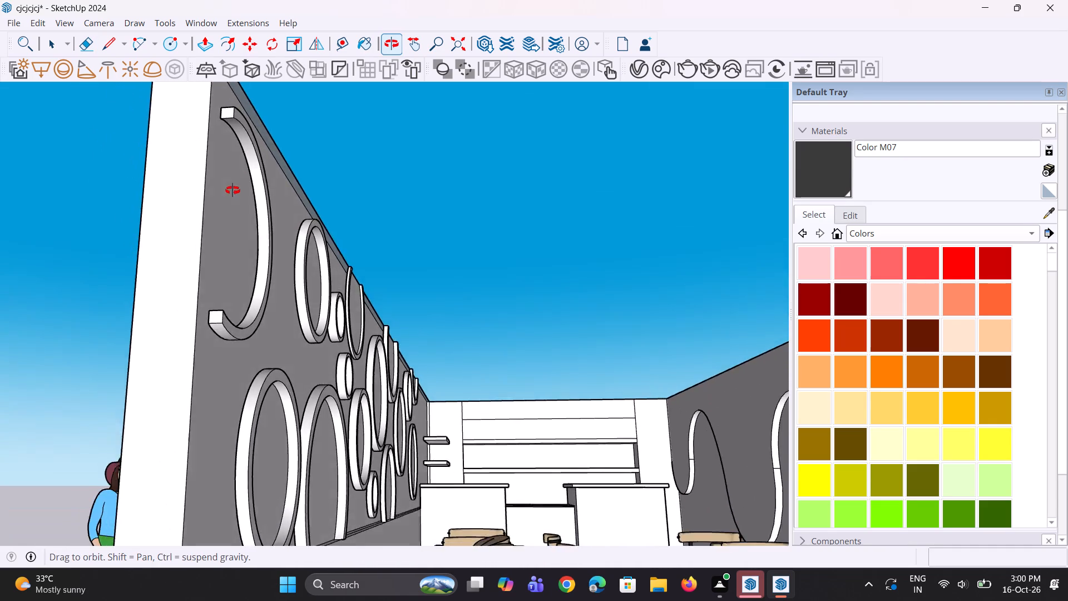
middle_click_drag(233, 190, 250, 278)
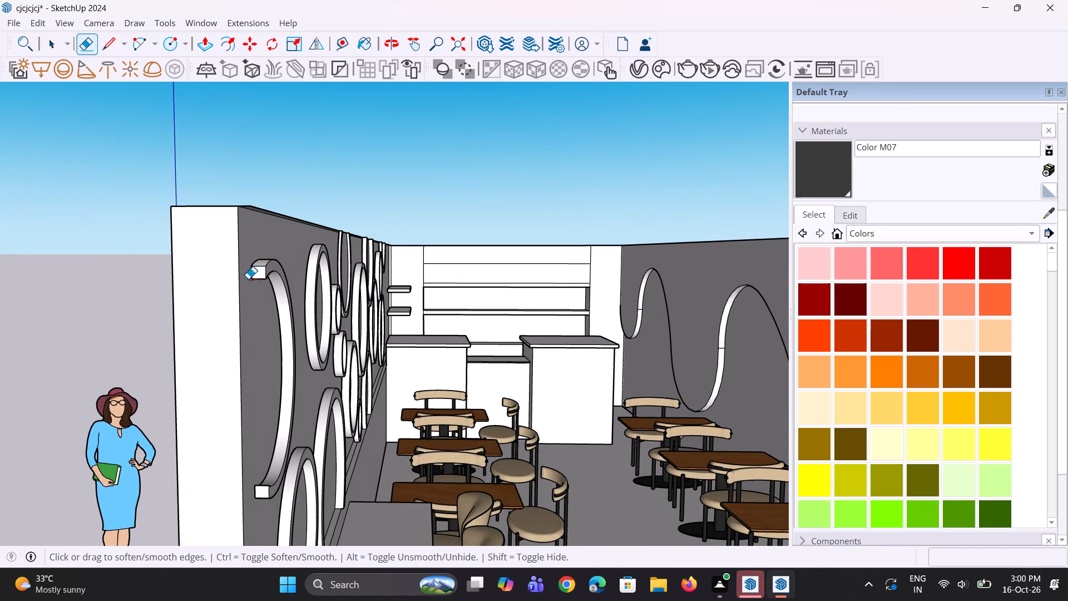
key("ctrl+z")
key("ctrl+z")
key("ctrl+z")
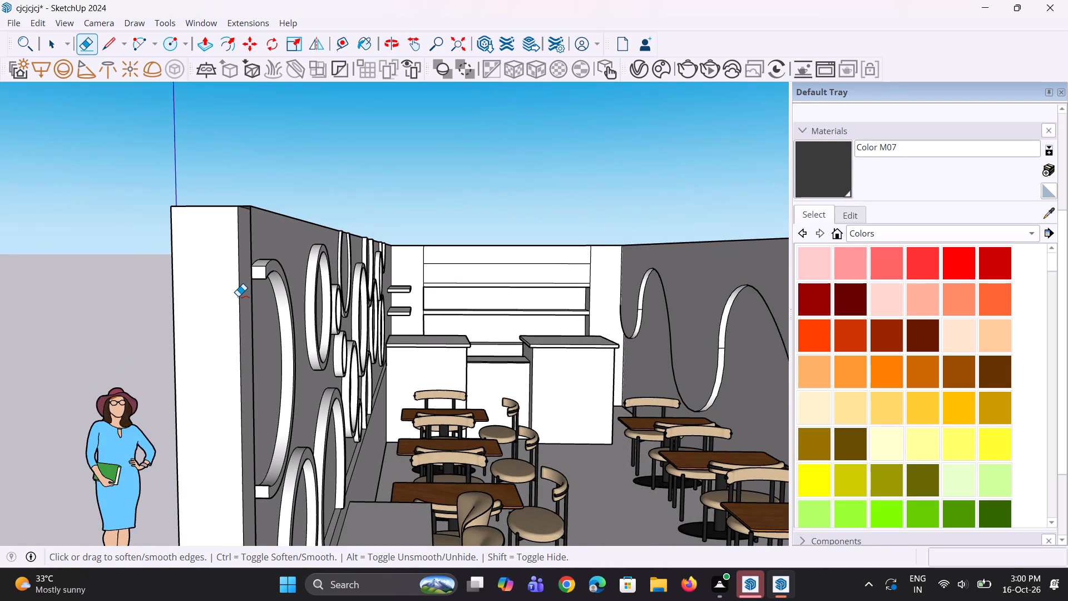
Pull the narrow white face inside the ring wall's recess toward the wall's front end by about 2' 1 13/16" and another 1' 10 9/16".
middle_click_drag(266, 218, 254, 274)
scroll(211, 304, "up", 5)
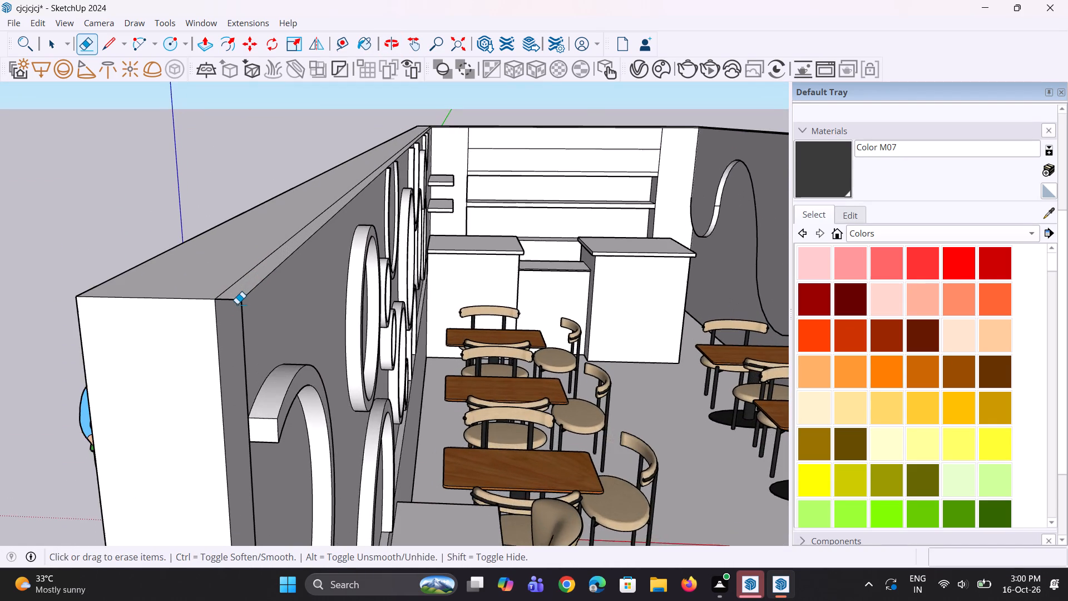
scroll(237, 304, "up", 5)
middle_click_drag(226, 328, 295, 264)
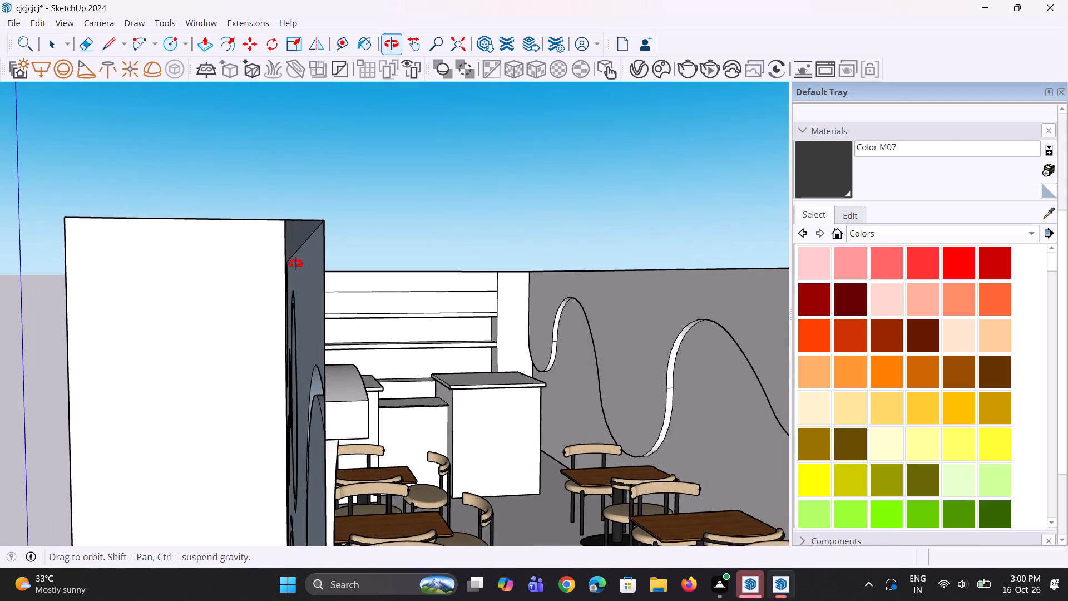
middle_click_drag(295, 264, 292, 266)
scroll(283, 306, "up", 14)
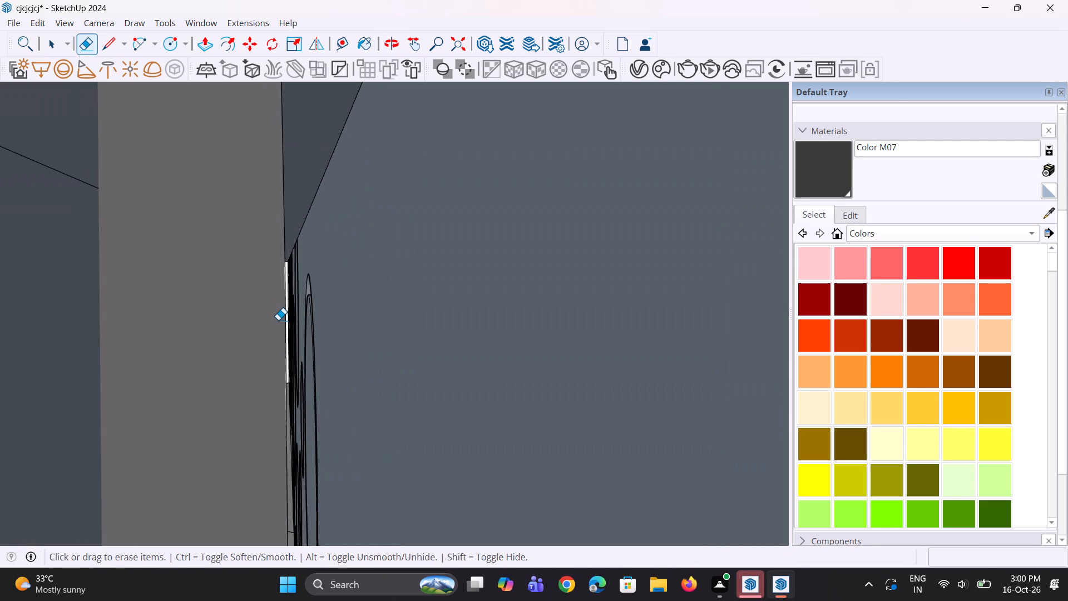
scroll(278, 320, "up", 18)
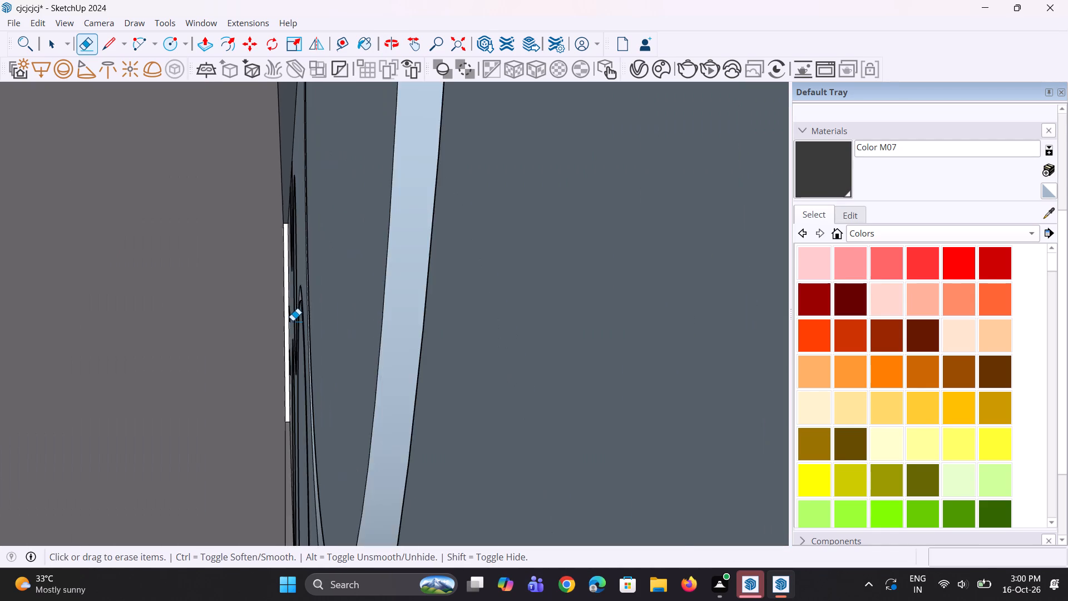
scroll(293, 321, "up", 20)
scroll(293, 321, "up", 4)
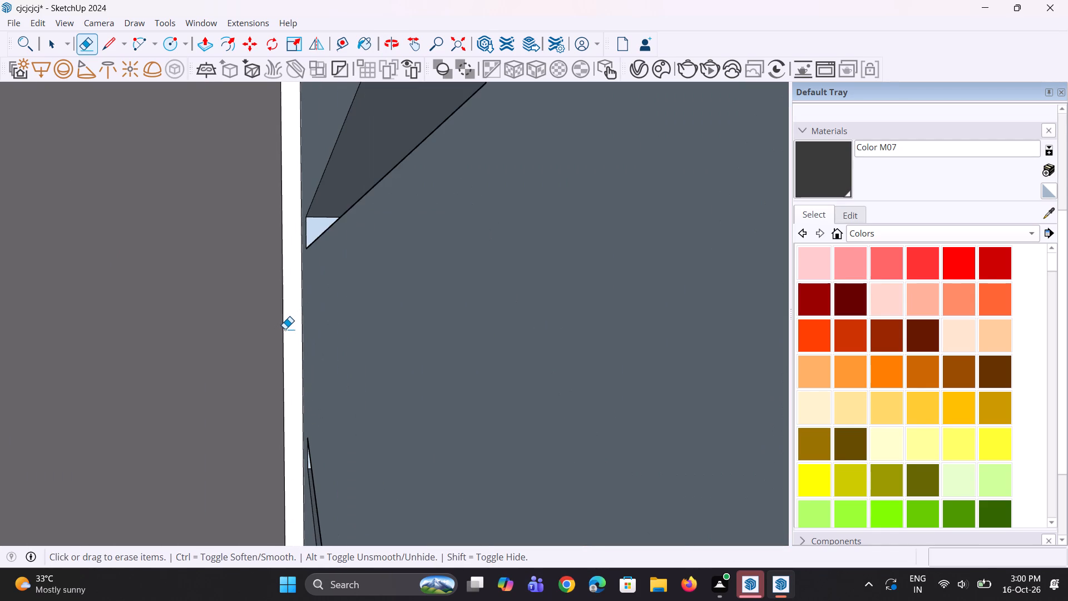
key("p")
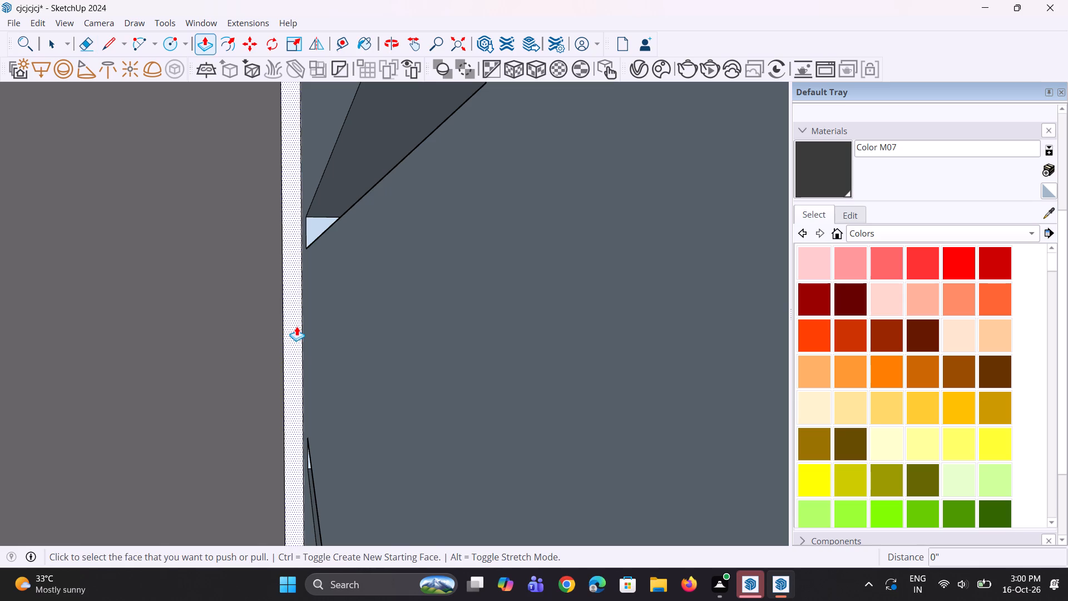
left_click(295, 324)
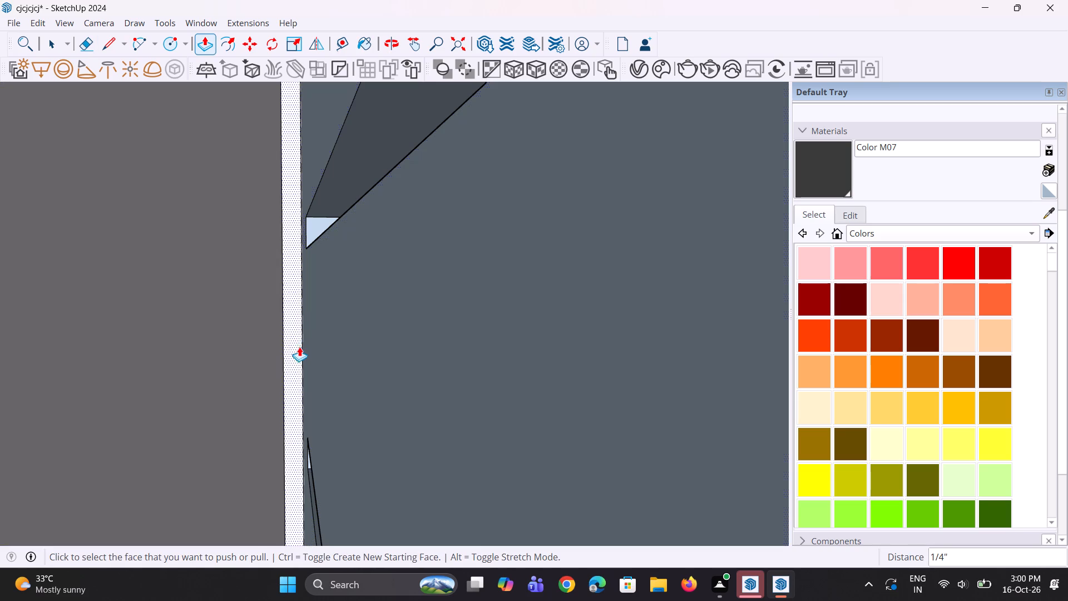
left_click(297, 343)
left_click(257, 379)
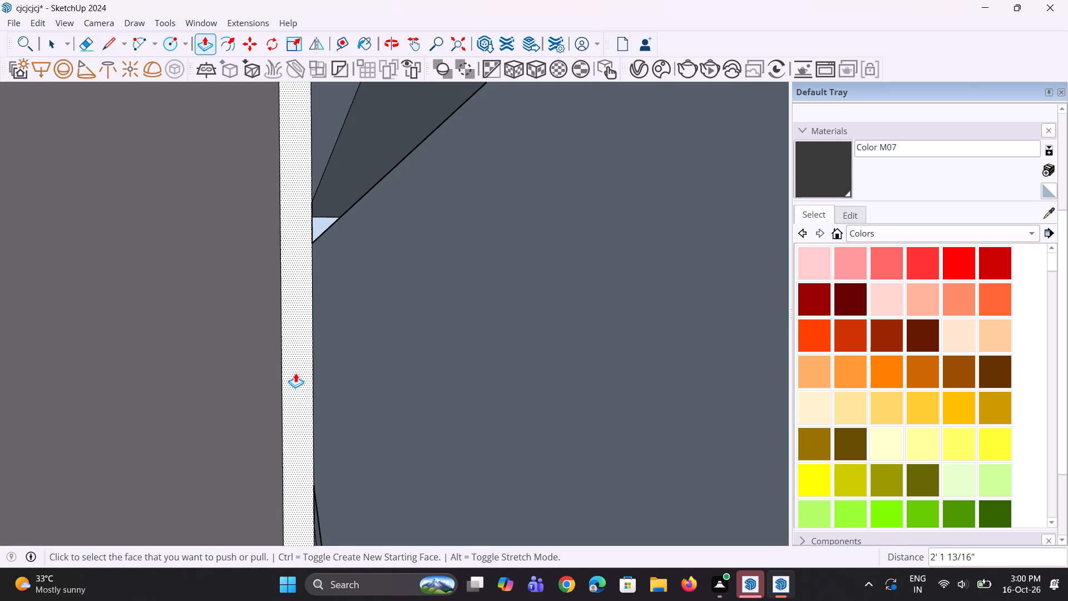
left_click(296, 373)
left_click(199, 459)
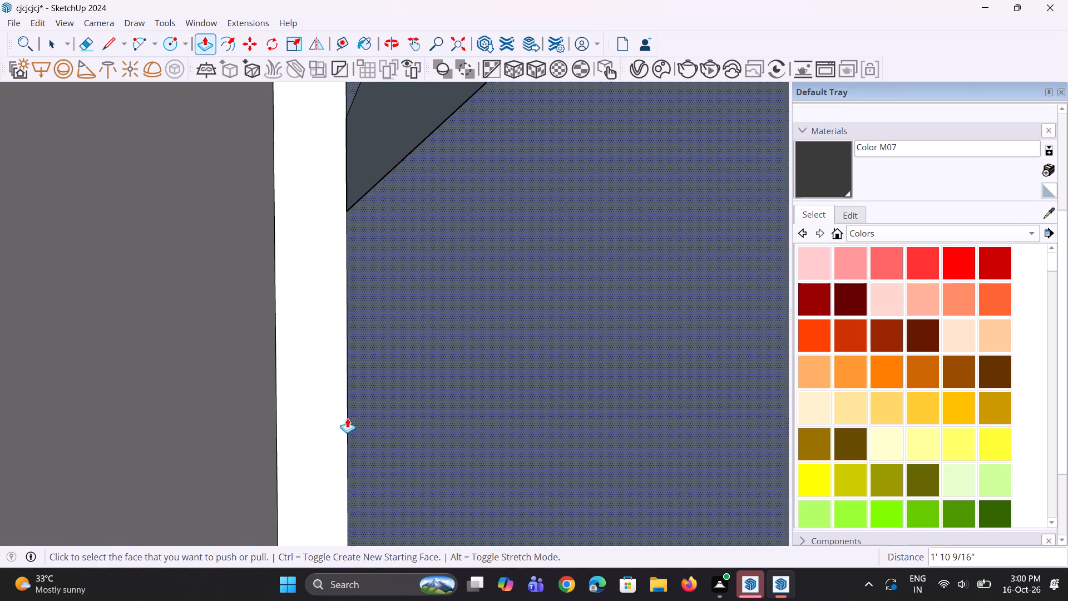
Continue extending the recess's narrow white face toward the front with Push/Pull, in successive pulls starting with about 10 1/16".
scroll(304, 393, "down", 3)
left_click(304, 393)
left_click(216, 453)
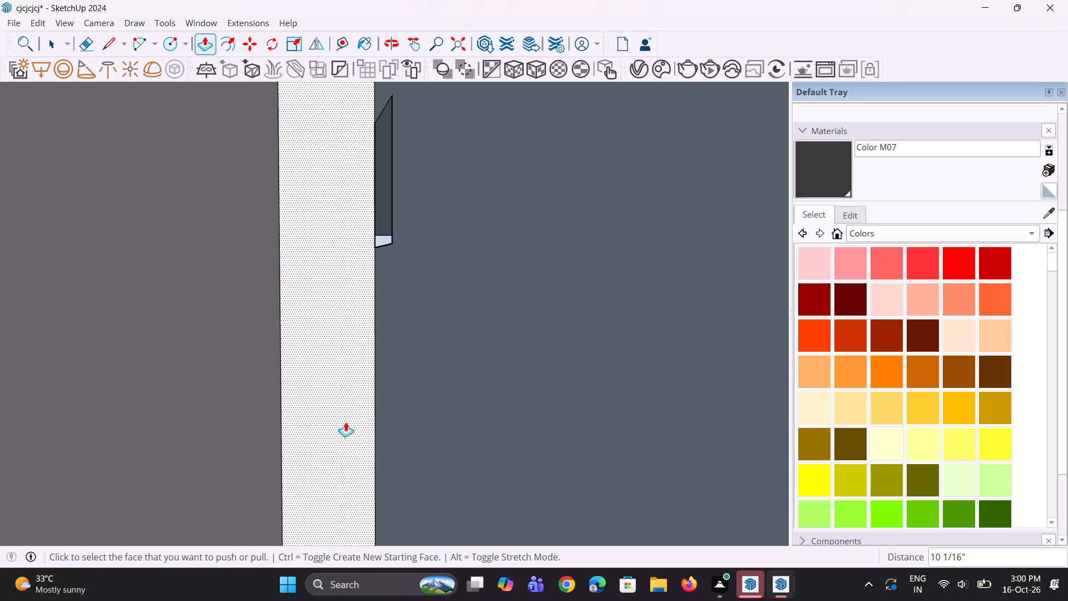
scroll(343, 422, "down", 6)
left_click(268, 425)
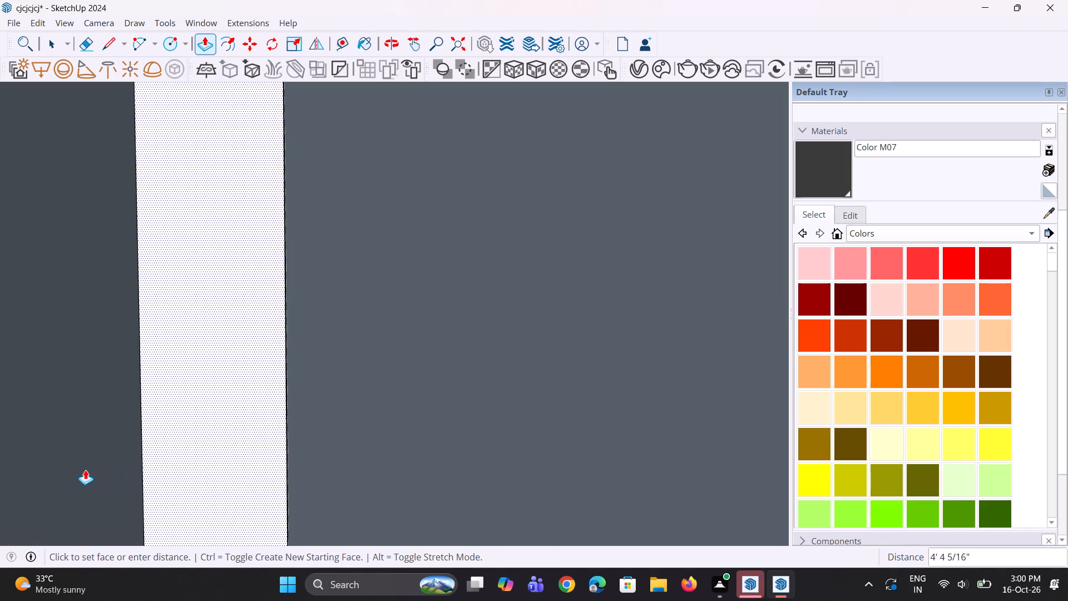
left_click(78, 470)
scroll(162, 426, "down", 4)
left_click(265, 425)
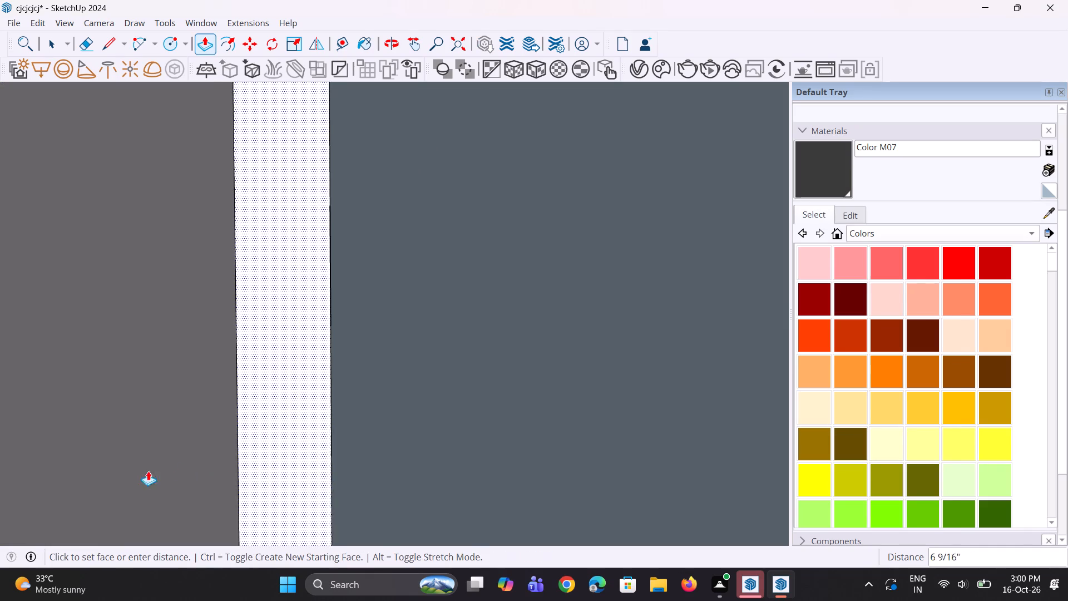
left_click(133, 472)
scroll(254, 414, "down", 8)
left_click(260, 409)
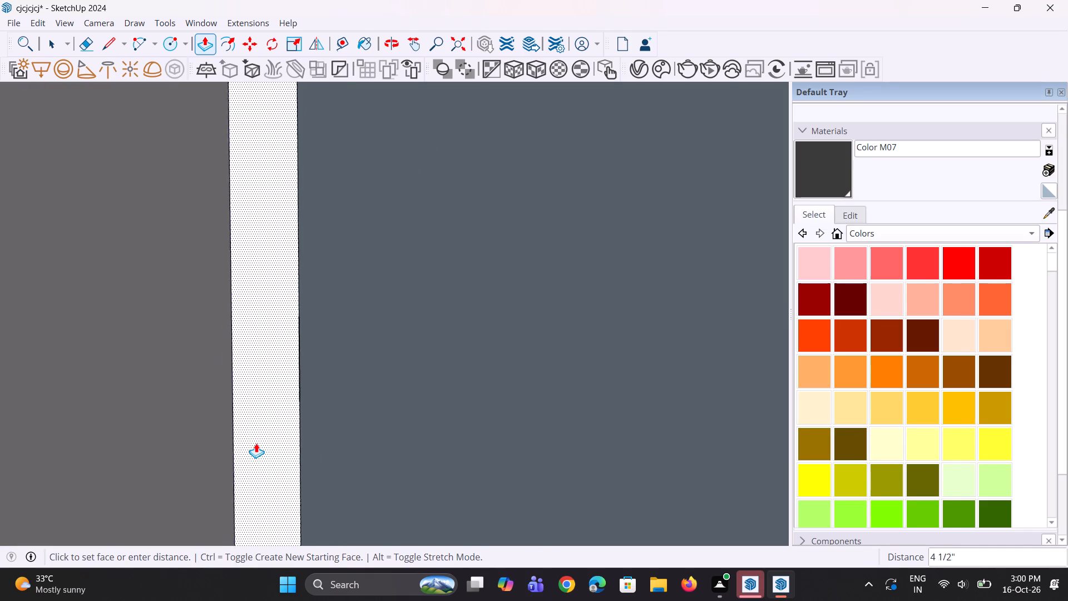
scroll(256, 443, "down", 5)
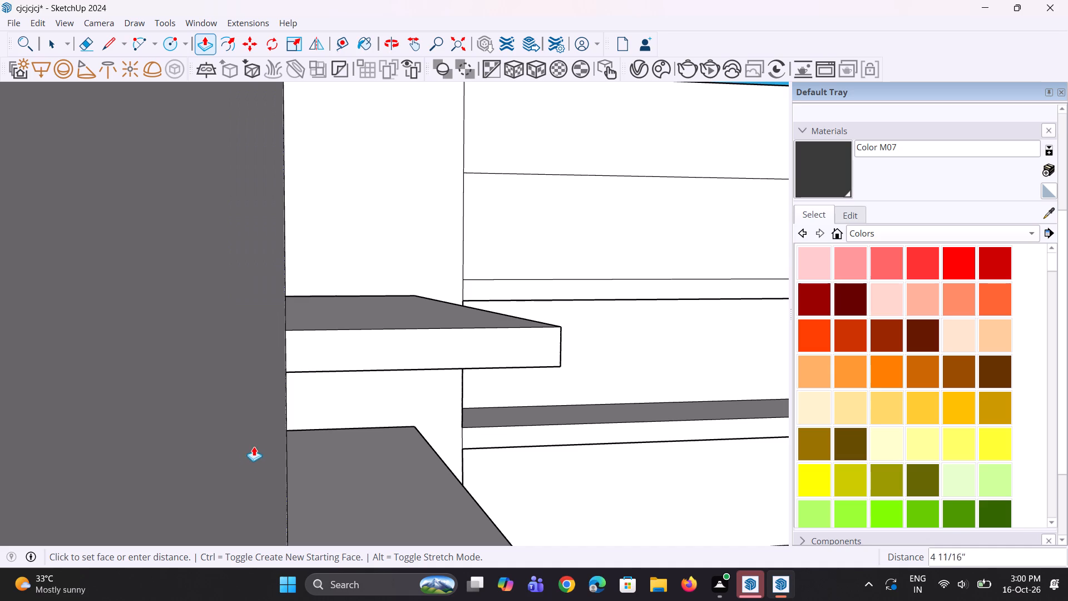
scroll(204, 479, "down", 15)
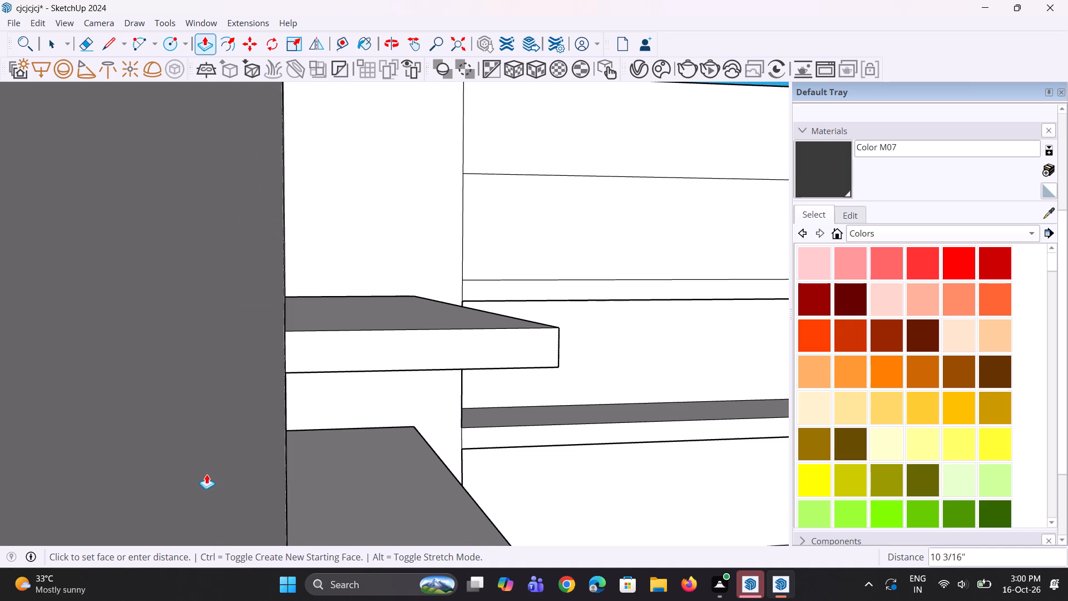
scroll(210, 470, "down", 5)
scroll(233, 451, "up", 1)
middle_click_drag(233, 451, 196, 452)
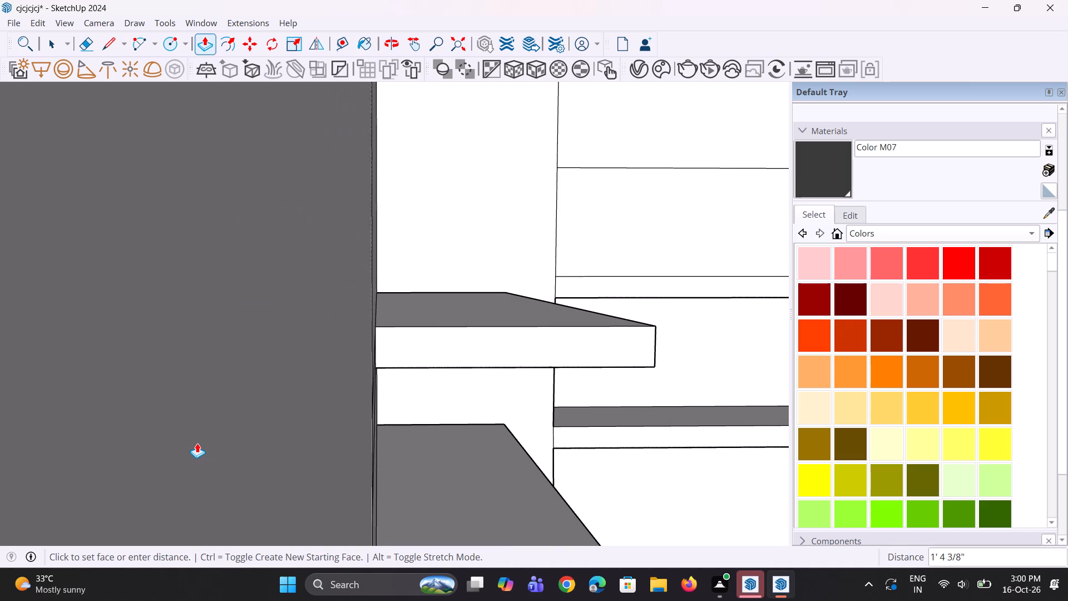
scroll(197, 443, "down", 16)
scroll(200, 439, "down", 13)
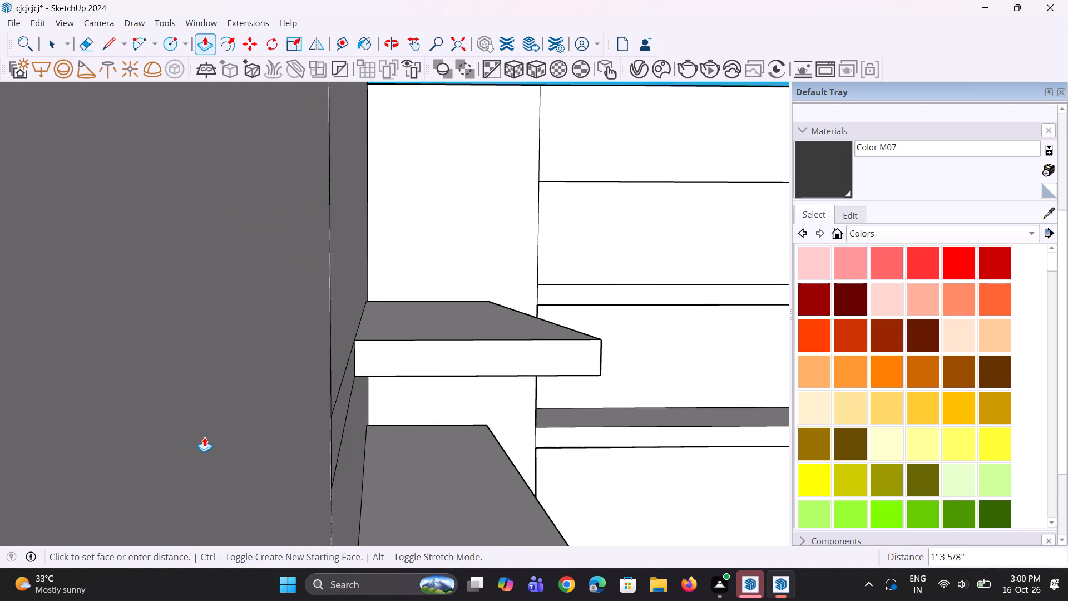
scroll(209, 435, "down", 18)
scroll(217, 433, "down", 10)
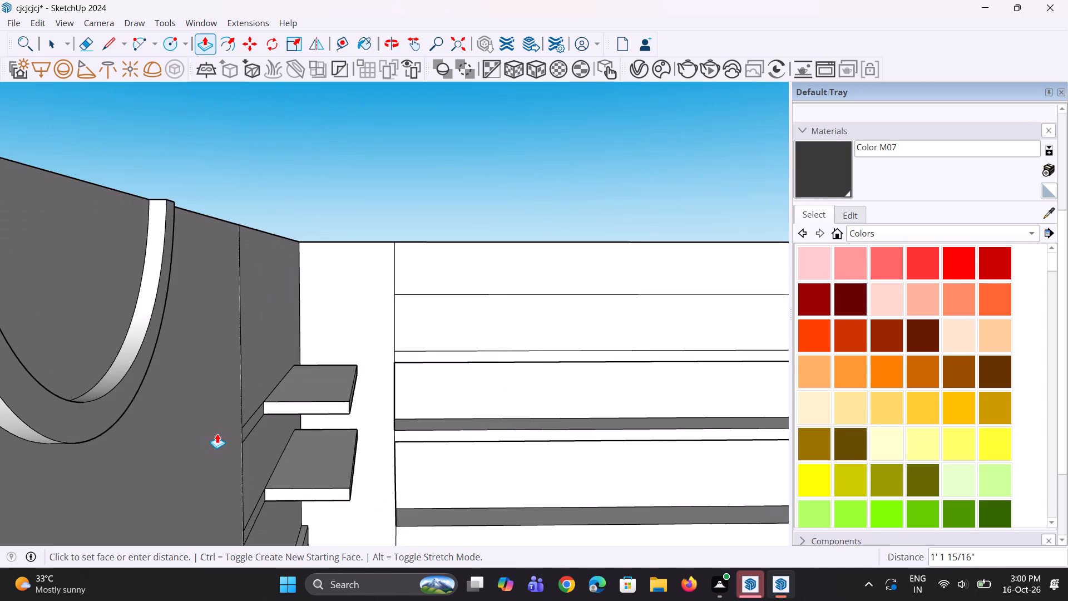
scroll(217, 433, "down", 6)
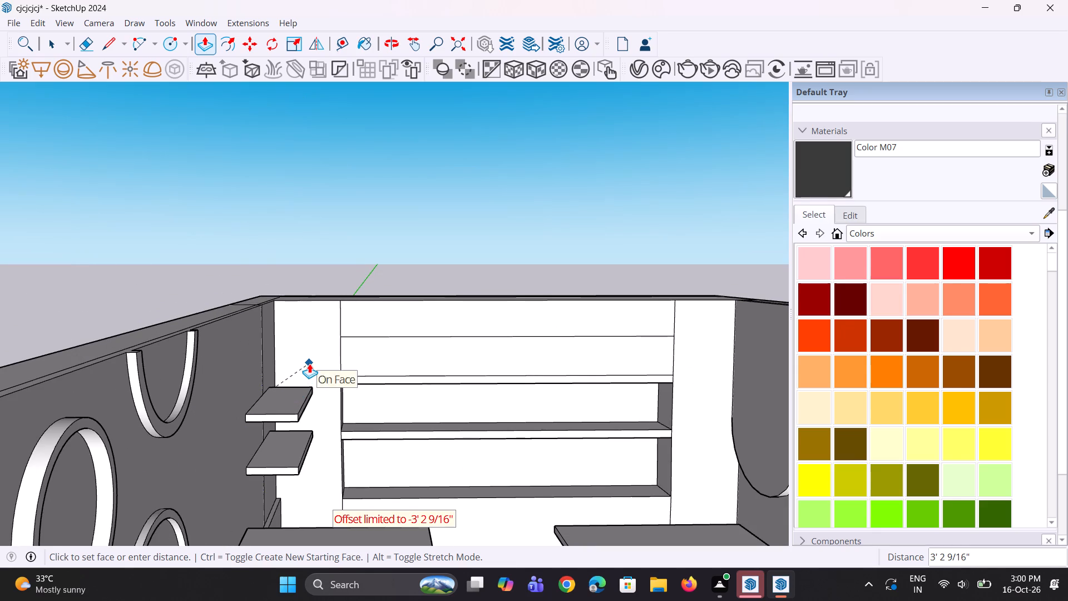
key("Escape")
Pull the lower narrow white face in the ring wall's recess toward the front by about 4' 5 1/8".
scroll(222, 357, "down", 5)
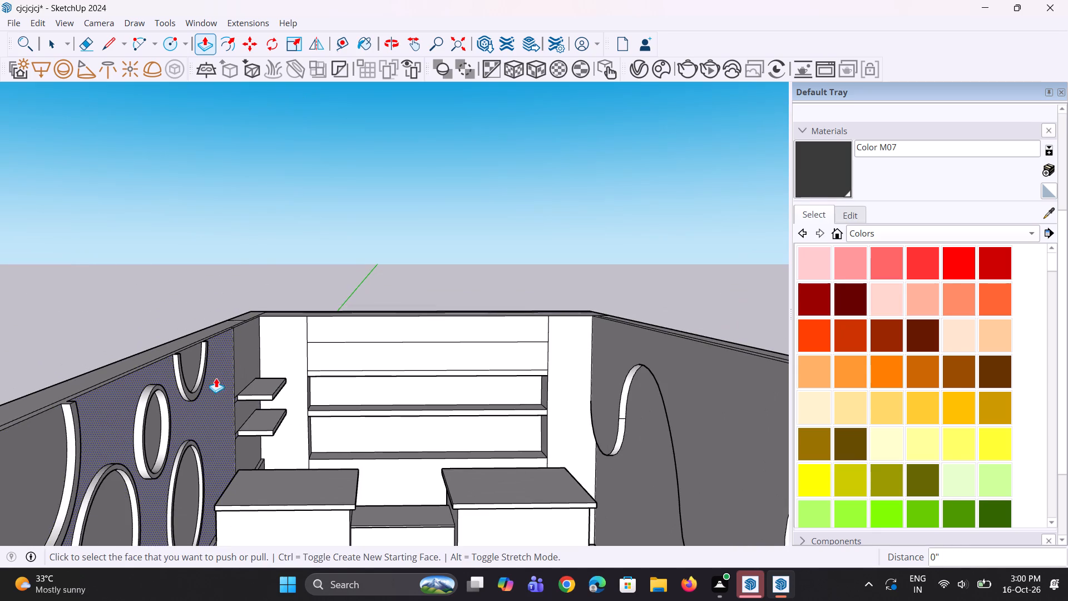
scroll(214, 388, "up", 7)
middle_click_drag(213, 388, 276, 378)
scroll(314, 371, "down", 9)
middle_click_drag(397, 439, 360, 349)
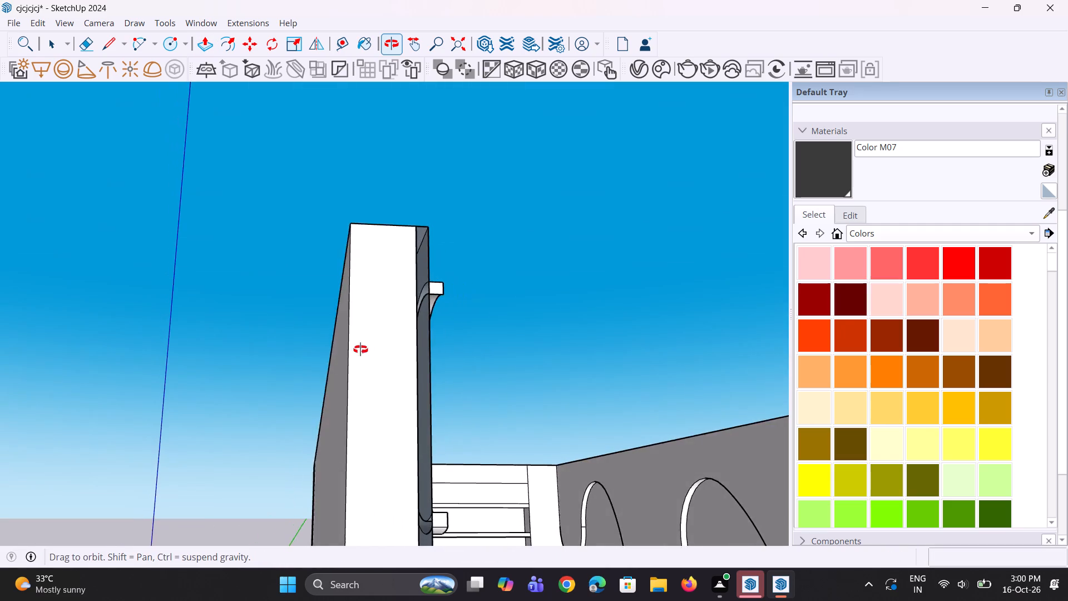
middle_click_drag(360, 349, 338, 373)
scroll(338, 398, "up", 9)
scroll(354, 492, "up", 8)
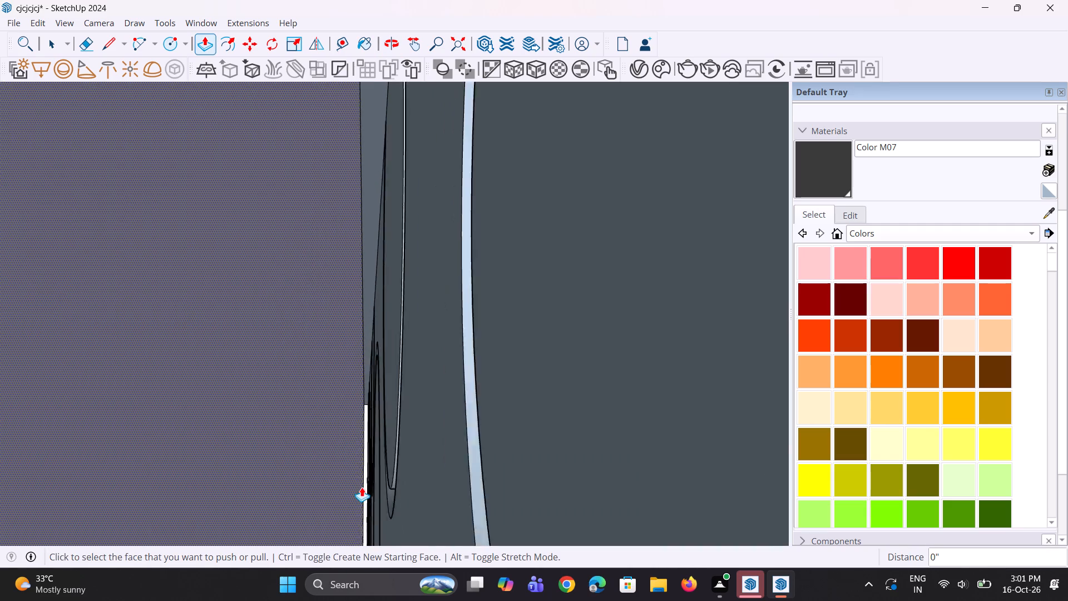
scroll(362, 487, "up", 11)
left_click(368, 479)
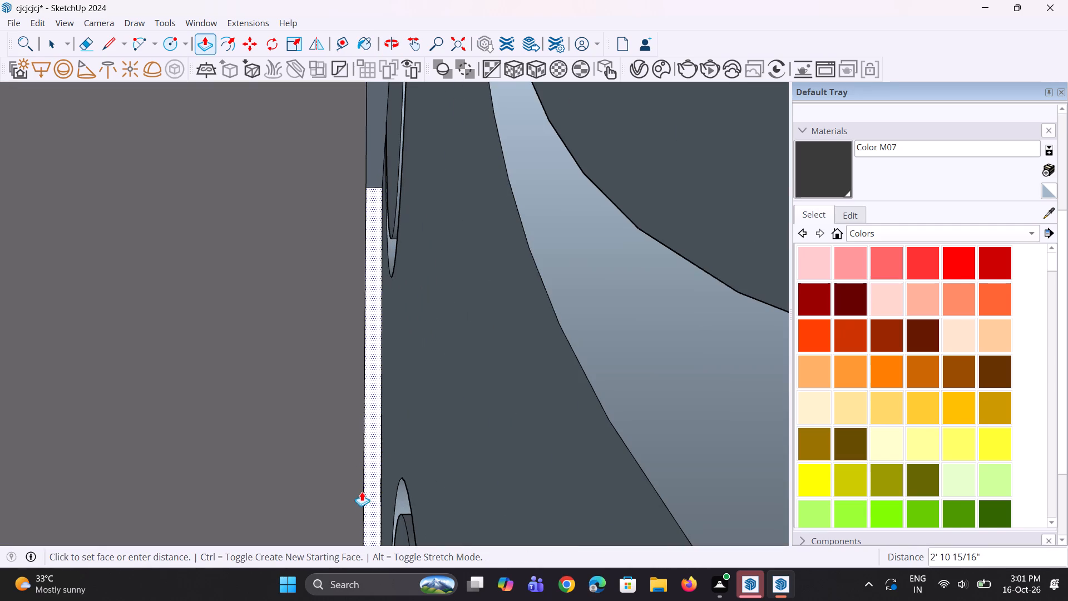
left_click(320, 488)
scroll(321, 380, "down", 3)
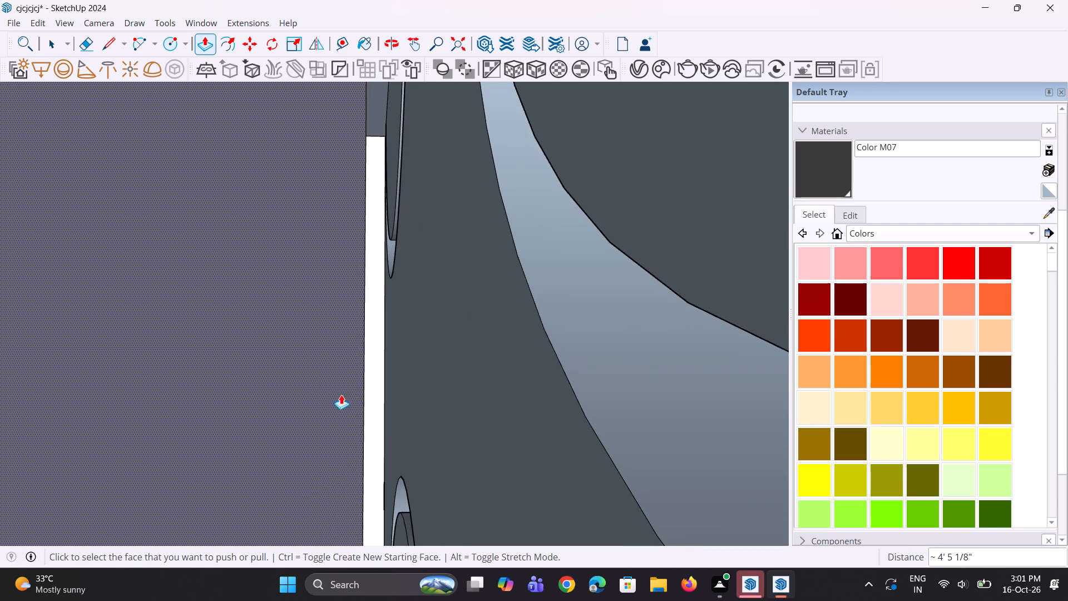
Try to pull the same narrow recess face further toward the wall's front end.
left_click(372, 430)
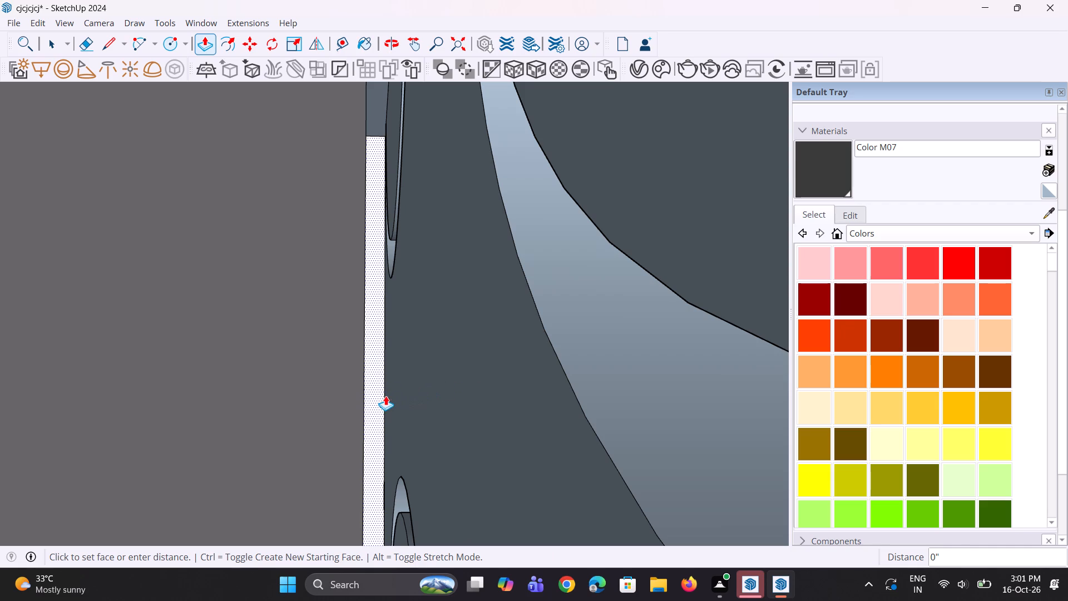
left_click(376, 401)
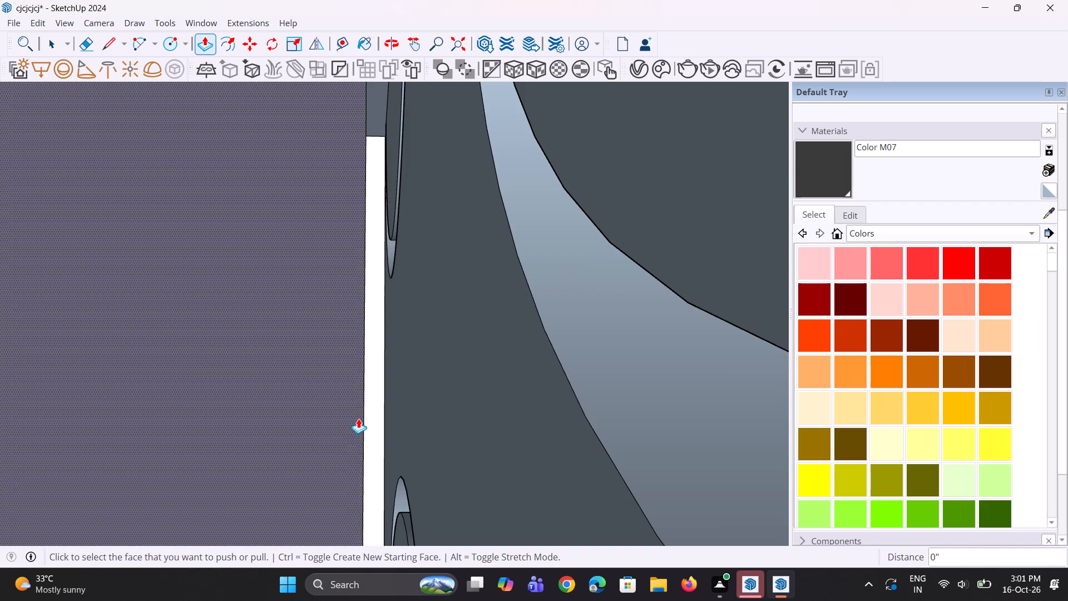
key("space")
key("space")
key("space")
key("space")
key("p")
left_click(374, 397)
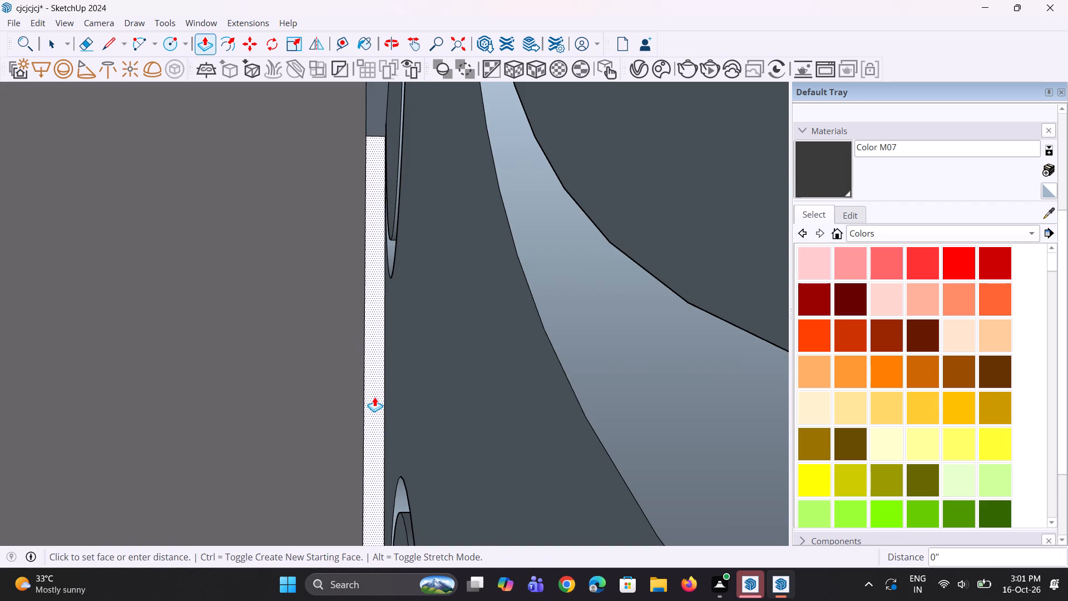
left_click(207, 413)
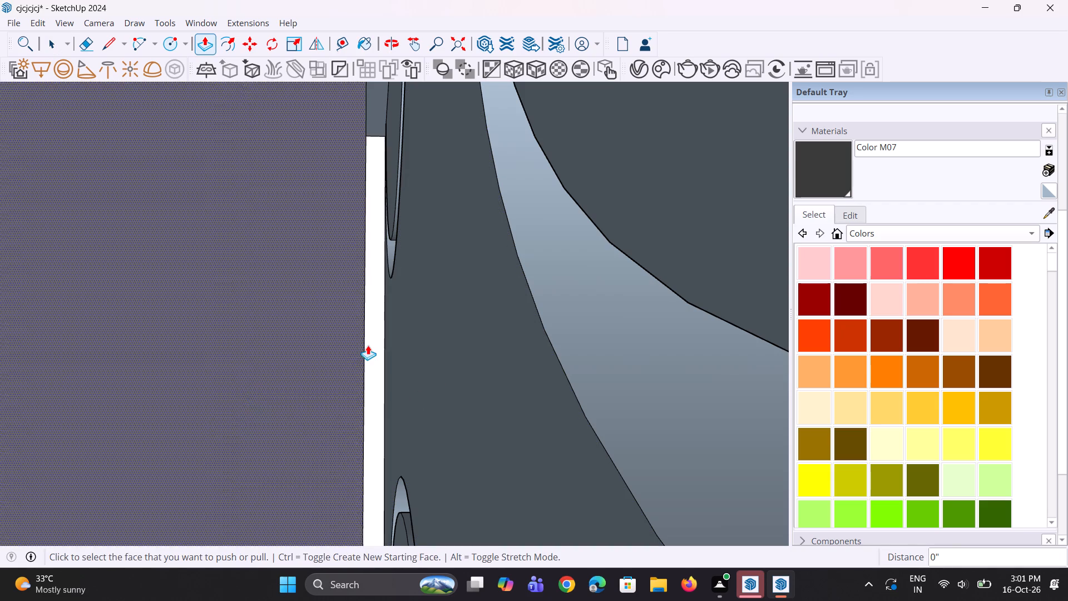
Pull the narrow white recess face further toward the wall's front end by about 7' 7 11/16".
scroll(368, 344, "down", 3)
middle_click_drag(368, 347, 369, 415)
scroll(369, 415, "up", 1)
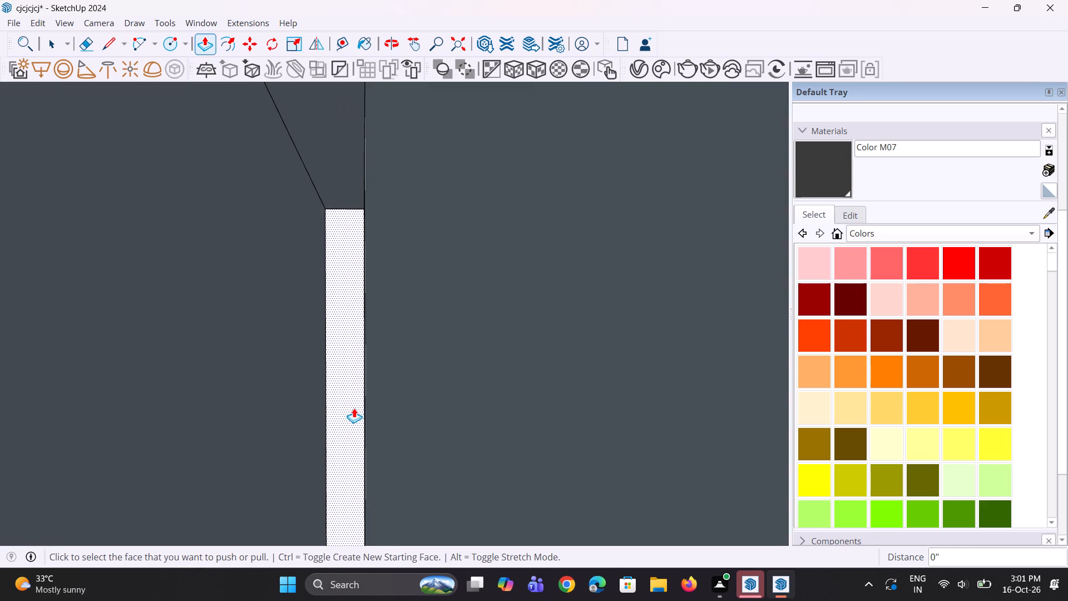
left_click(353, 407)
left_click(90, 362)
scroll(263, 338, "down", 5)
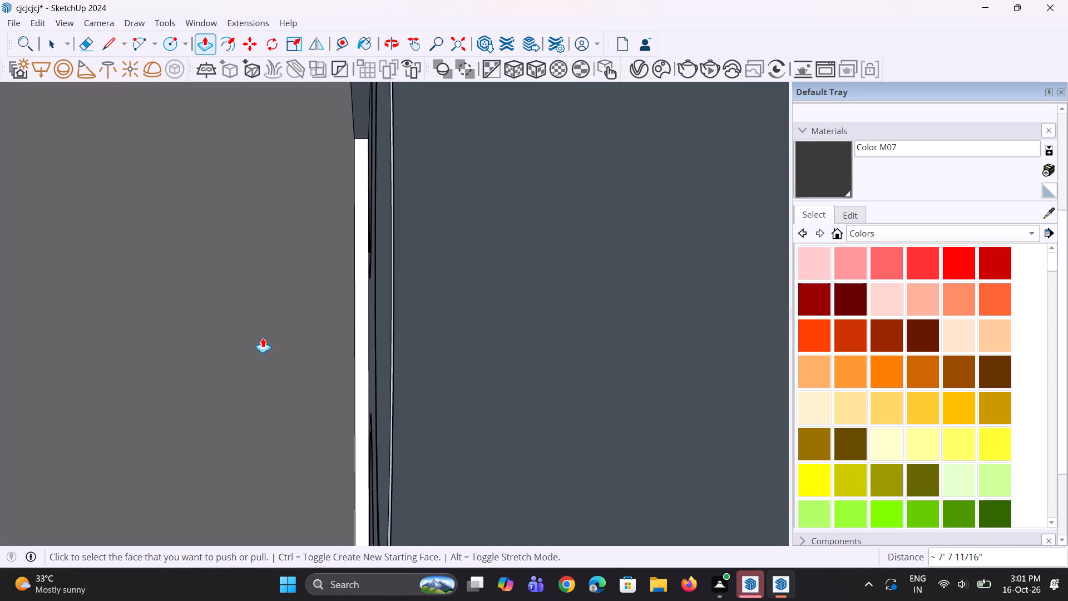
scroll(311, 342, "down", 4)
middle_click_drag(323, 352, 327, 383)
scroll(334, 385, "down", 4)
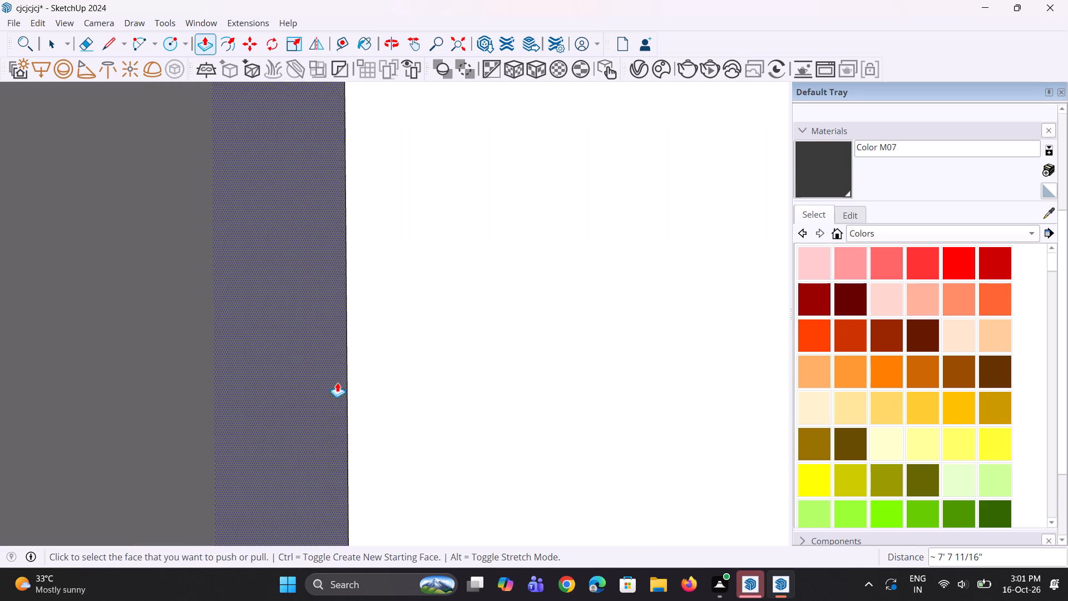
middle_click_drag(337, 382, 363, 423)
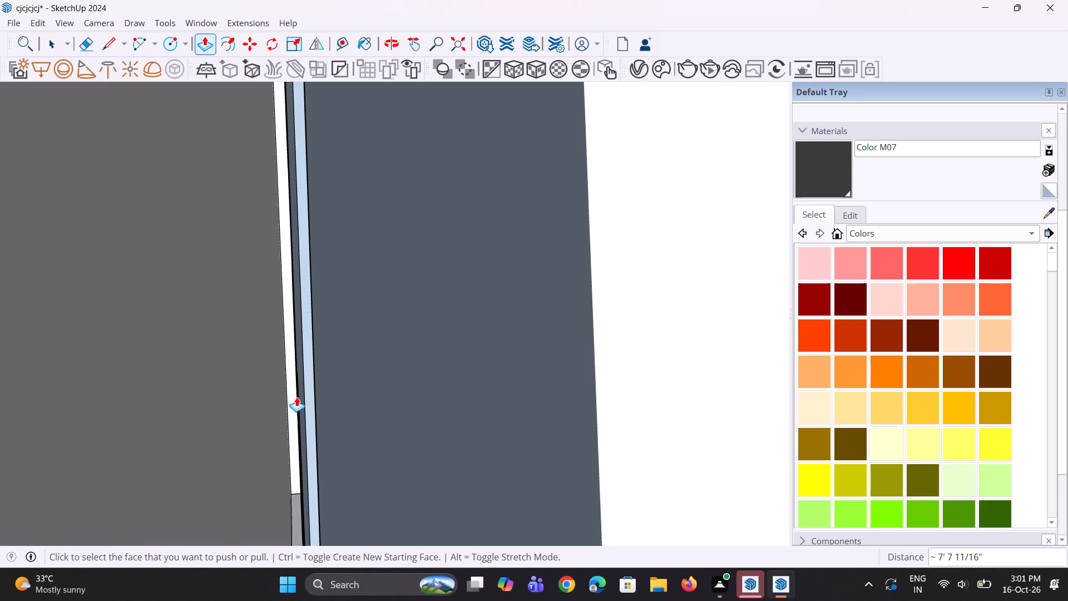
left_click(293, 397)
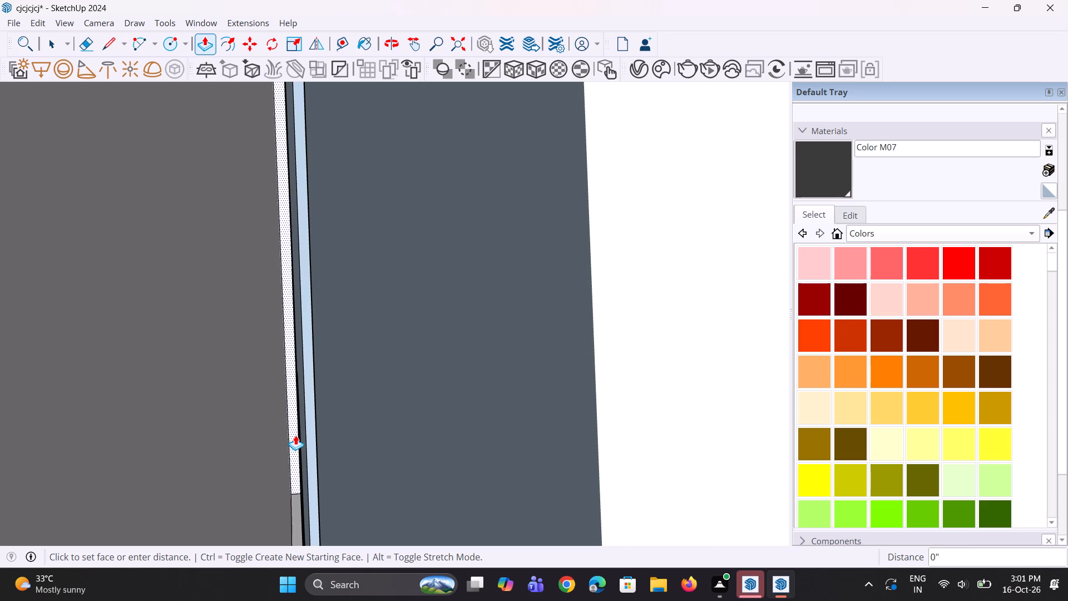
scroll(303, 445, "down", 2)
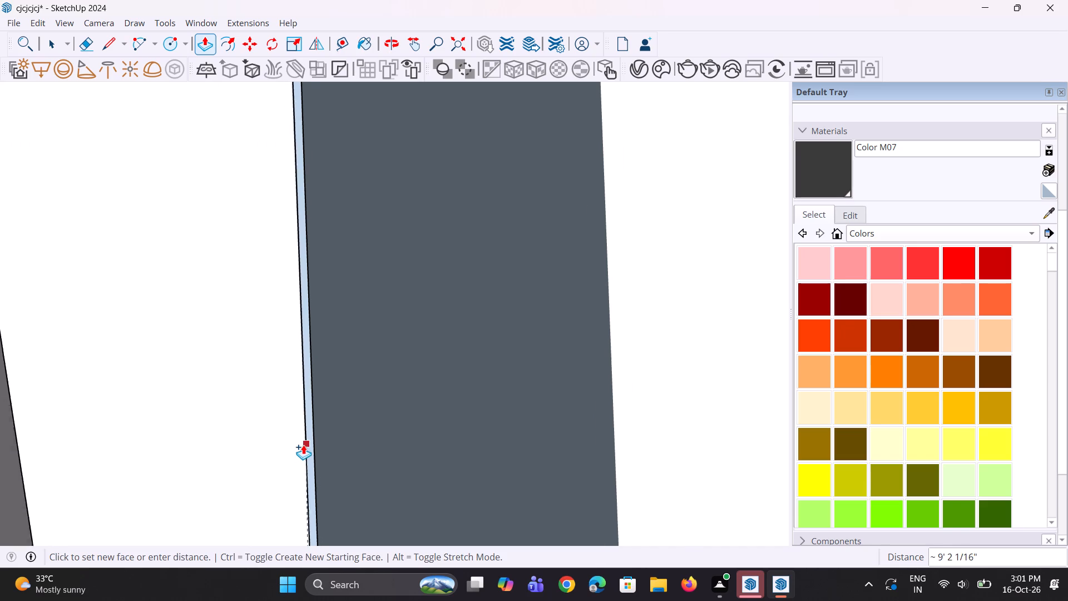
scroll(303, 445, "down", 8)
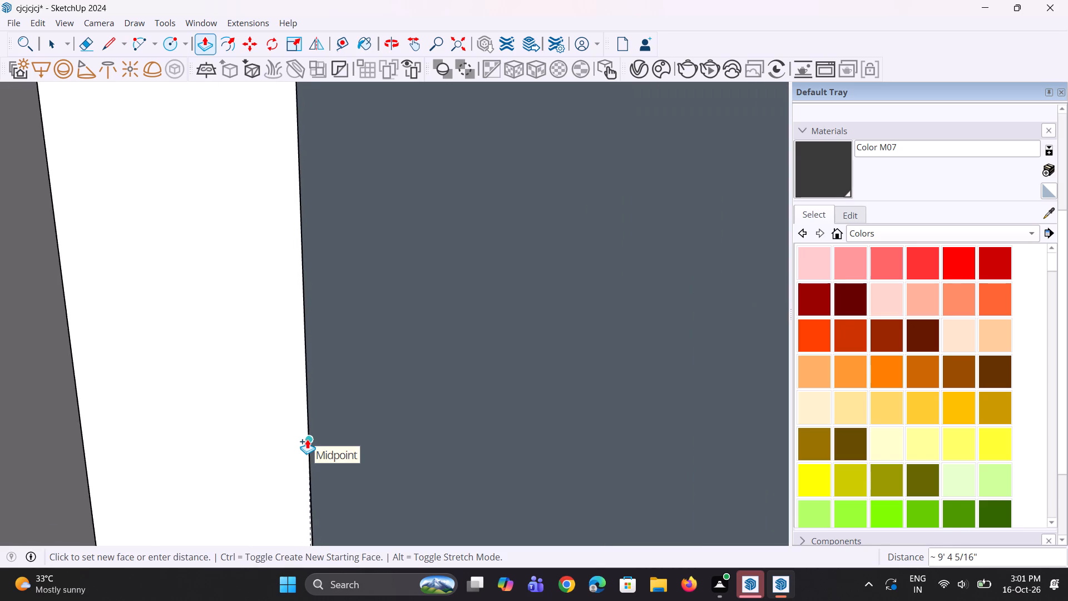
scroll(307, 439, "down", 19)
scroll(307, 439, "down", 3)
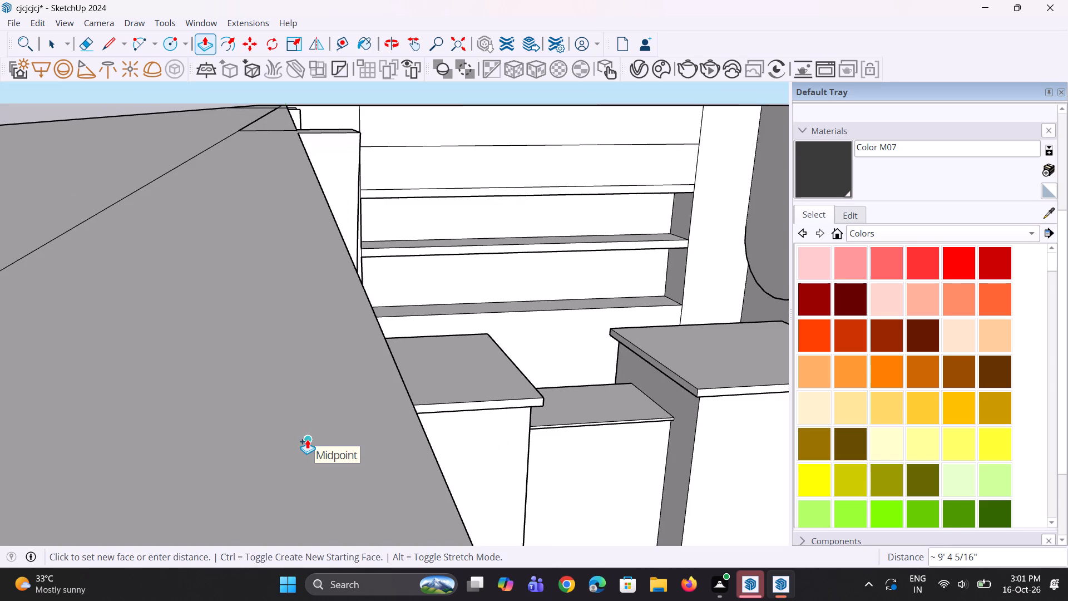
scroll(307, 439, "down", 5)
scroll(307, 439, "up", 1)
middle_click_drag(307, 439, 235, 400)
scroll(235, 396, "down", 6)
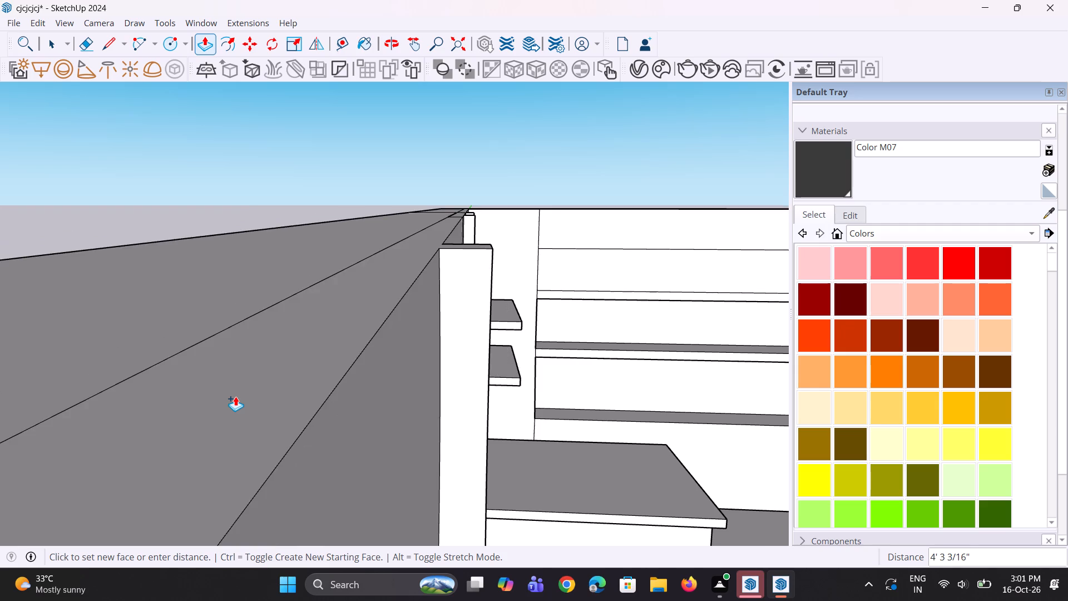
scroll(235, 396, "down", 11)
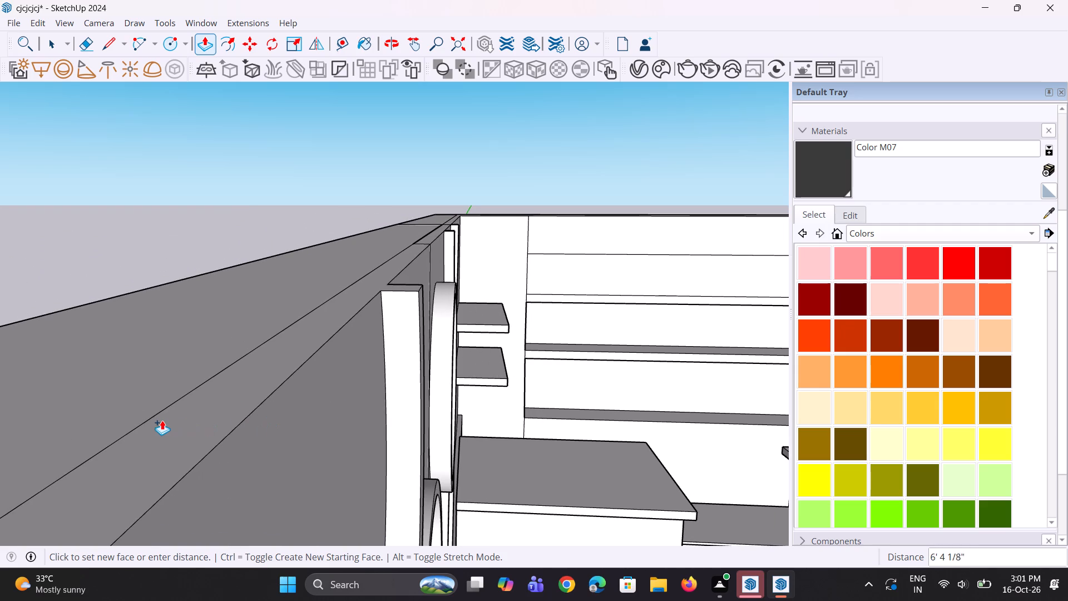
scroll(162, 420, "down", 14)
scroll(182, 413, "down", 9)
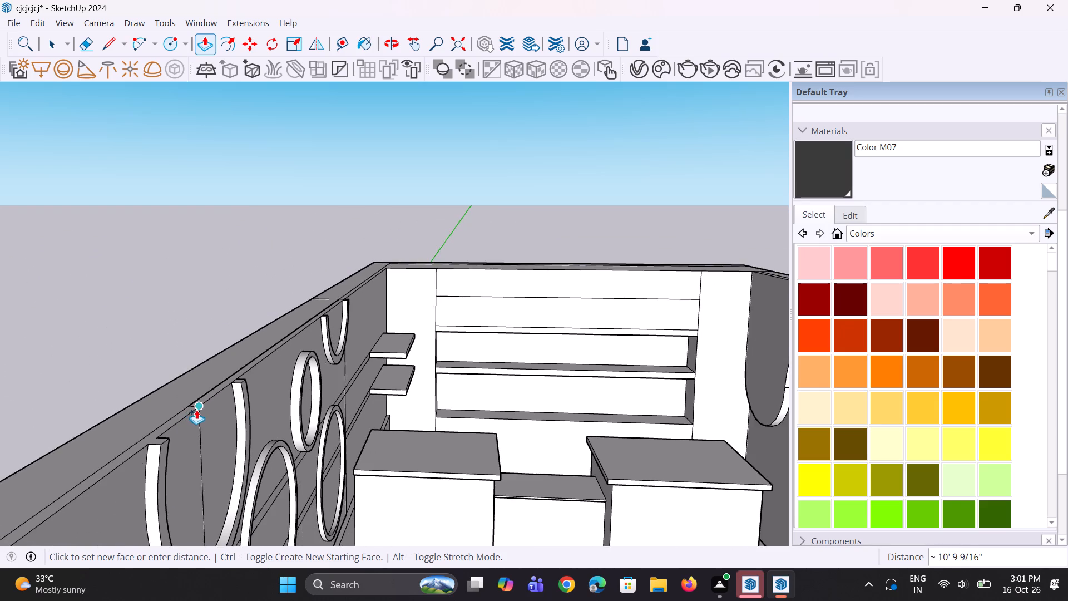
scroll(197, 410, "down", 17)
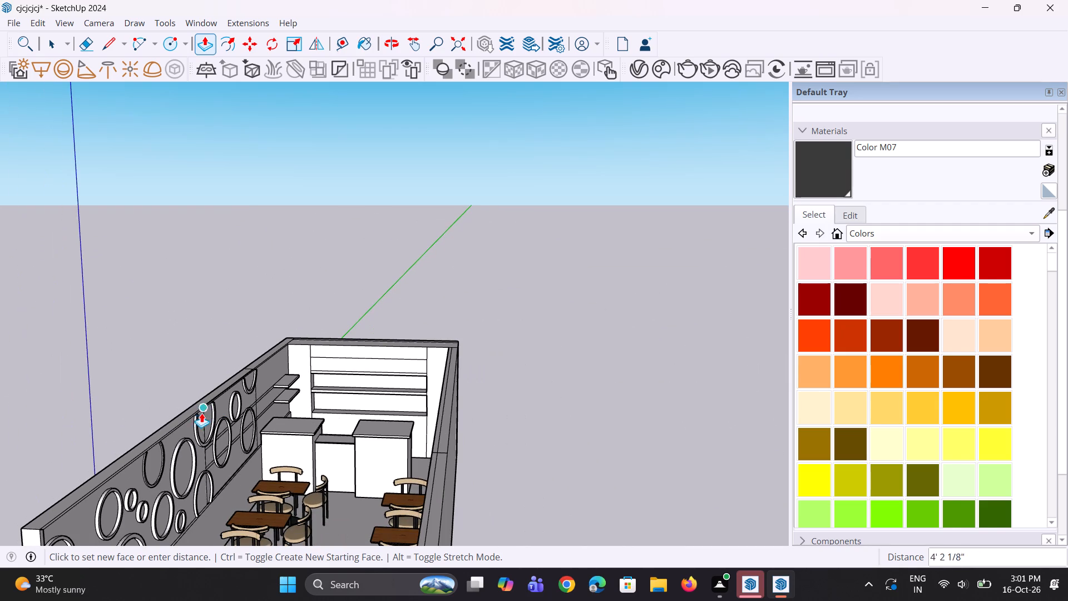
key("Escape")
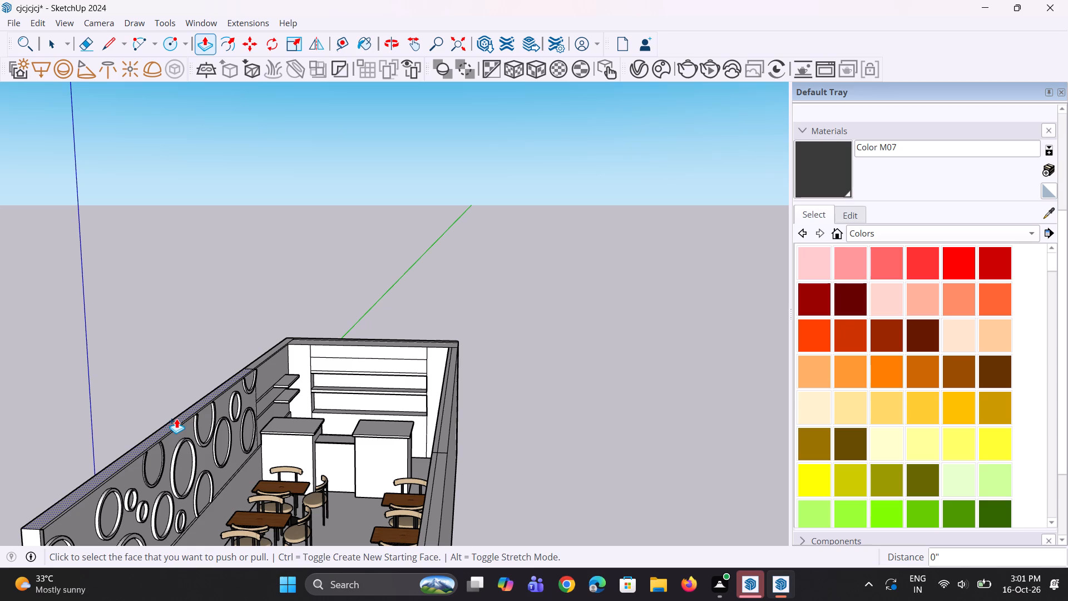
Undo the recent successive Push/Pull extensions of the narrow recess face along the ring wall.
key("ctrl+z")
key("ctrl+z")
key("ctrl+z")
scroll(308, 392, "up", 3)
scroll(243, 331, "up", 5)
key("ctrl+z")
key("ctrl+x")
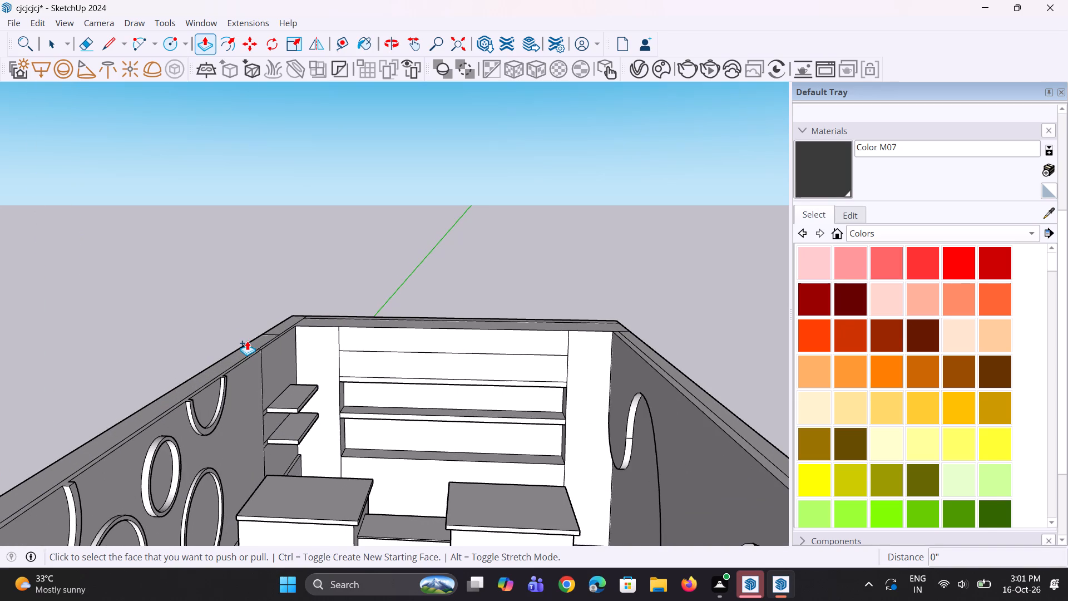
key("ctrl+z")
key("ctrl+z")
key("ctrl+z")
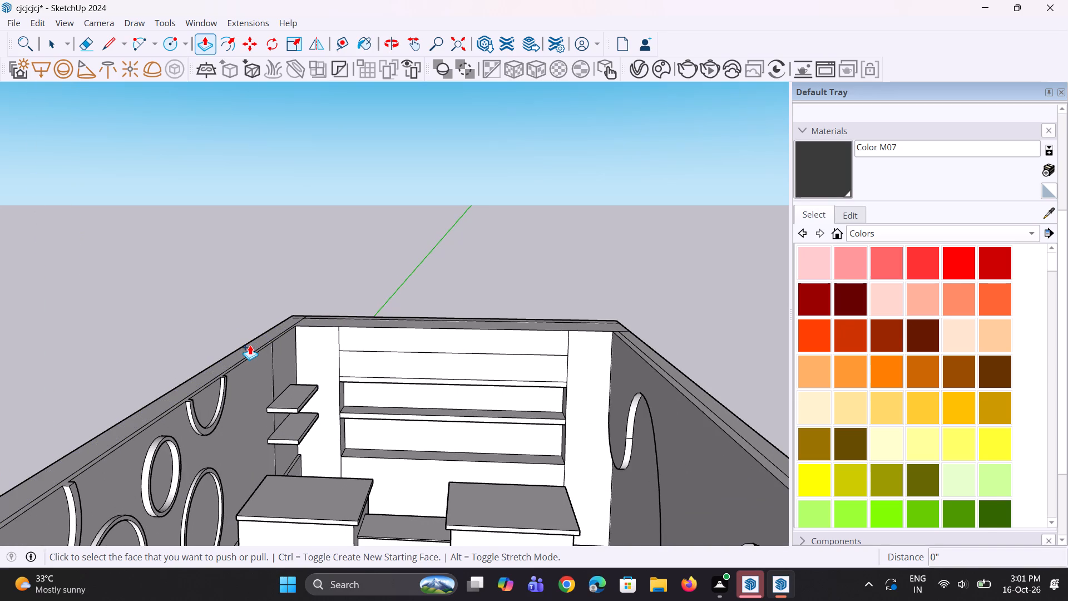
key("ctrl+z")
key("ctrl+z")
Push the ring wall's inner face at its front end by 1 11/16", snapping to the vertical edge line.
scroll(322, 336, "down", 10)
middle_click_drag(184, 452, 182, 452)
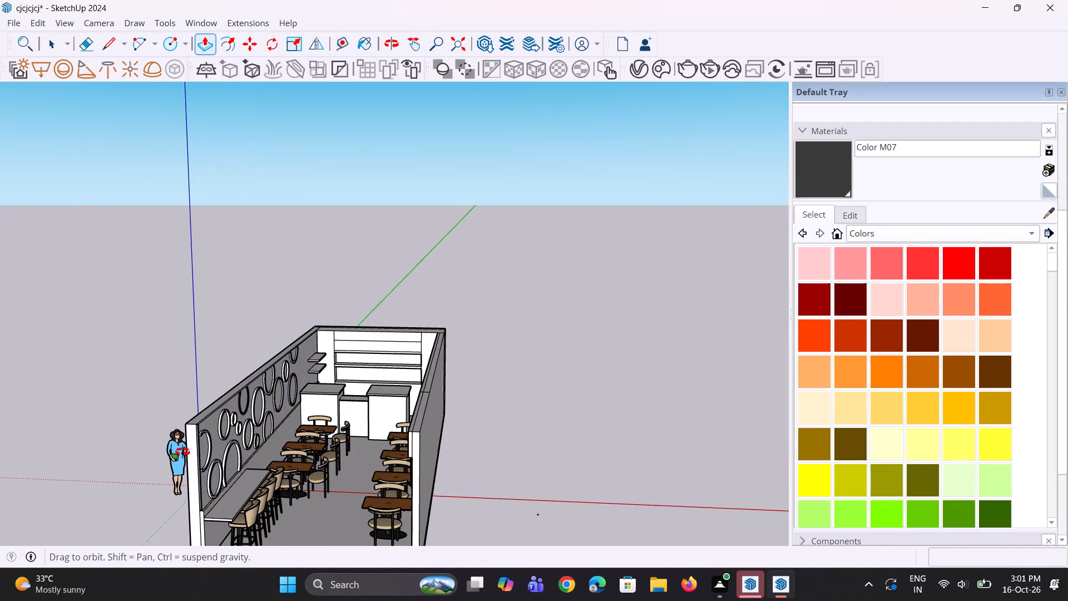
middle_click_drag(182, 452, 233, 422)
scroll(231, 495, "up", 17)
middle_click_drag(220, 509, 254, 504)
scroll(255, 505, "up", 8)
left_click(284, 504)
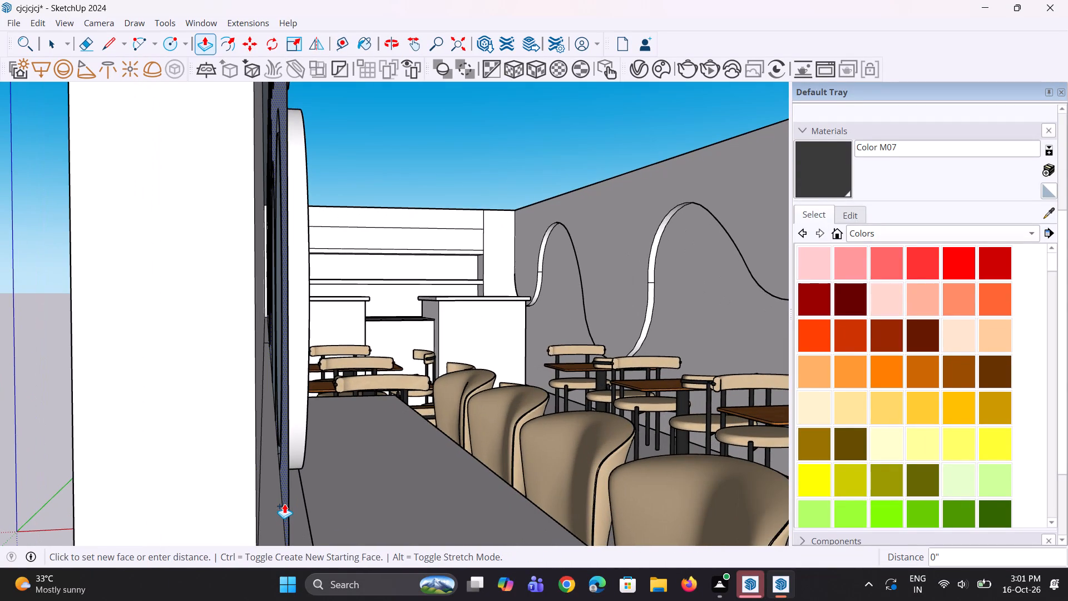
left_click(255, 518)
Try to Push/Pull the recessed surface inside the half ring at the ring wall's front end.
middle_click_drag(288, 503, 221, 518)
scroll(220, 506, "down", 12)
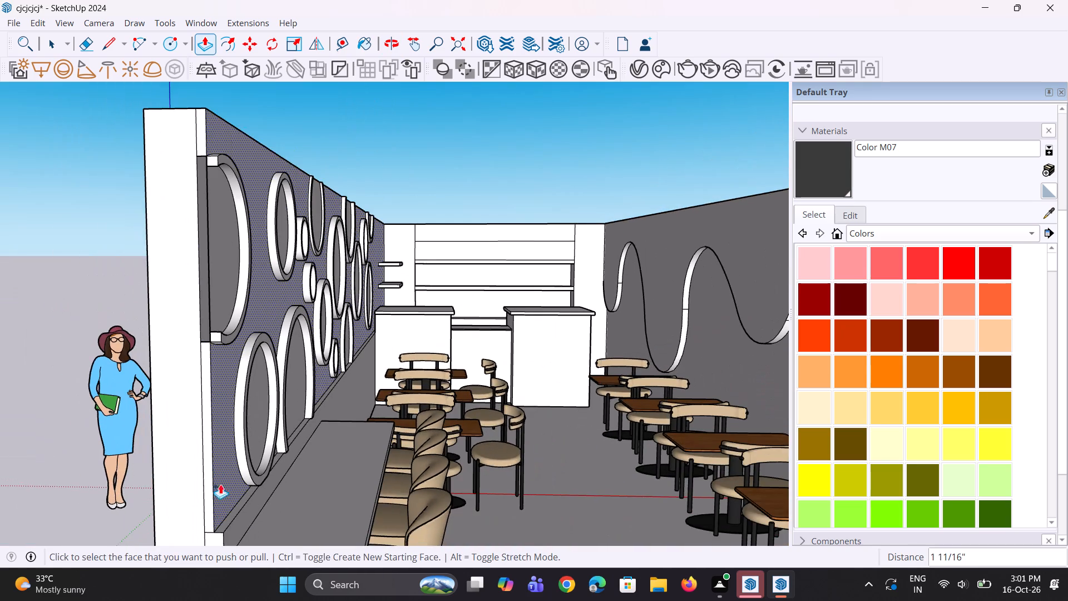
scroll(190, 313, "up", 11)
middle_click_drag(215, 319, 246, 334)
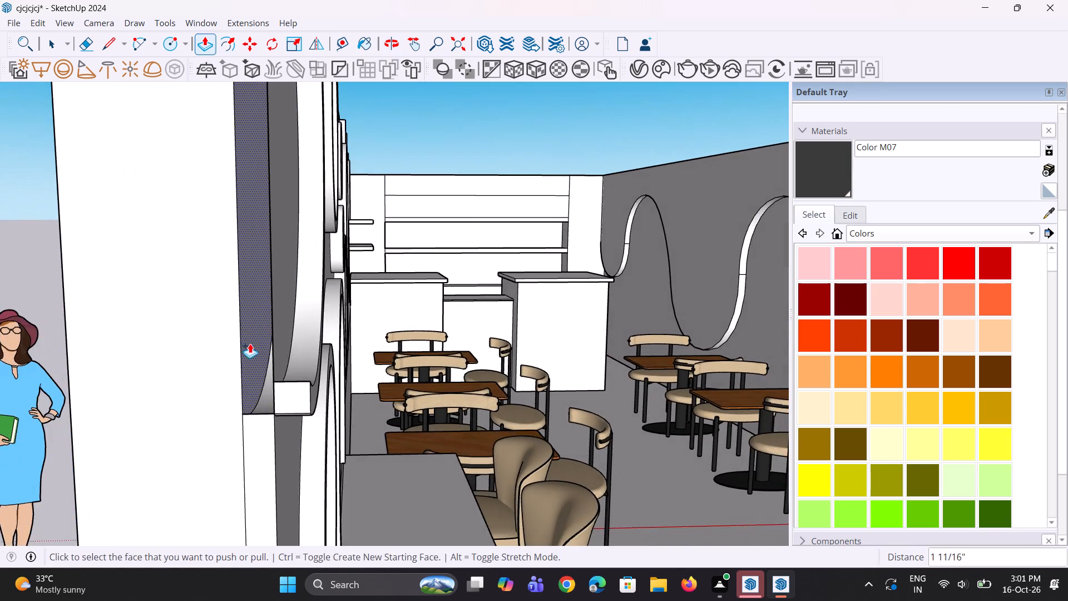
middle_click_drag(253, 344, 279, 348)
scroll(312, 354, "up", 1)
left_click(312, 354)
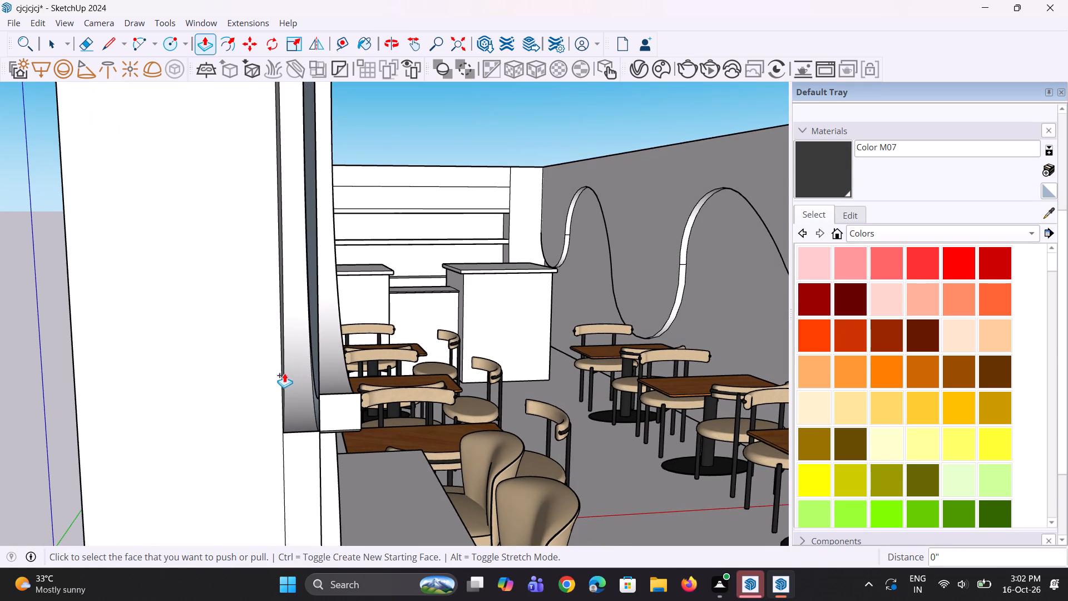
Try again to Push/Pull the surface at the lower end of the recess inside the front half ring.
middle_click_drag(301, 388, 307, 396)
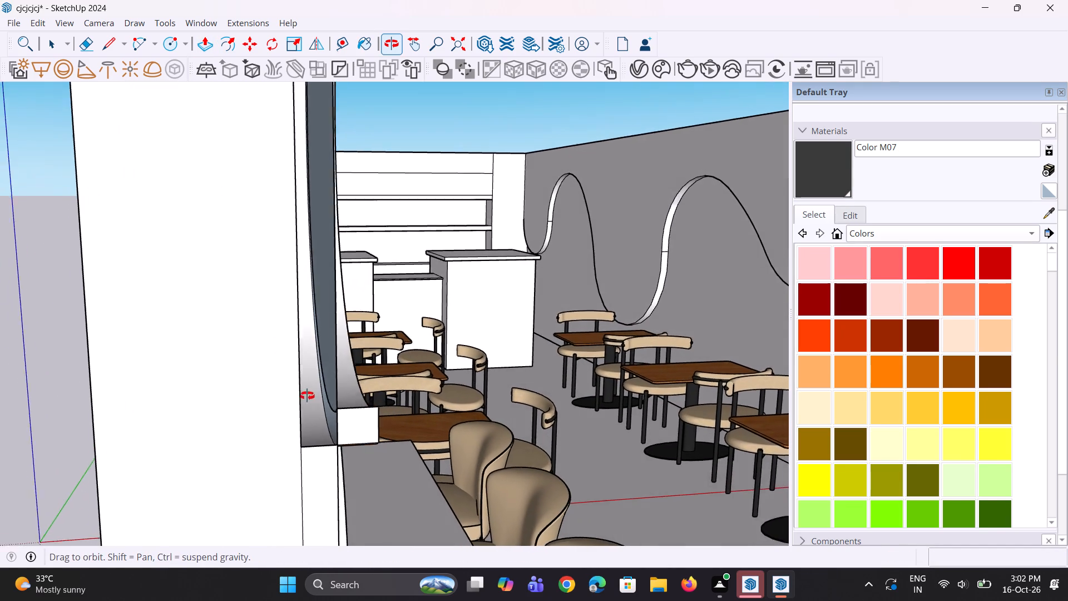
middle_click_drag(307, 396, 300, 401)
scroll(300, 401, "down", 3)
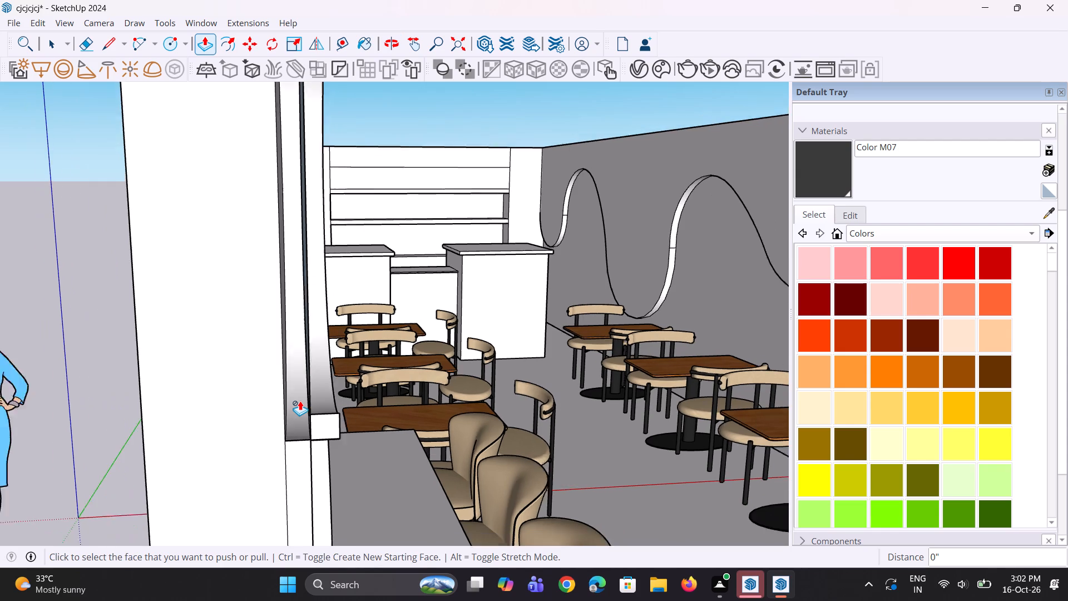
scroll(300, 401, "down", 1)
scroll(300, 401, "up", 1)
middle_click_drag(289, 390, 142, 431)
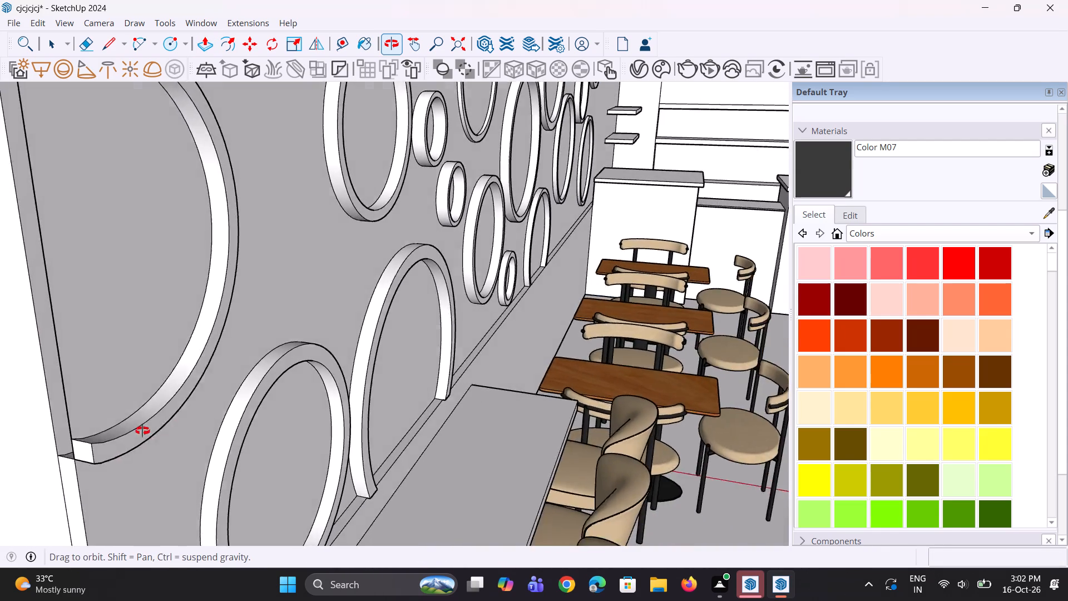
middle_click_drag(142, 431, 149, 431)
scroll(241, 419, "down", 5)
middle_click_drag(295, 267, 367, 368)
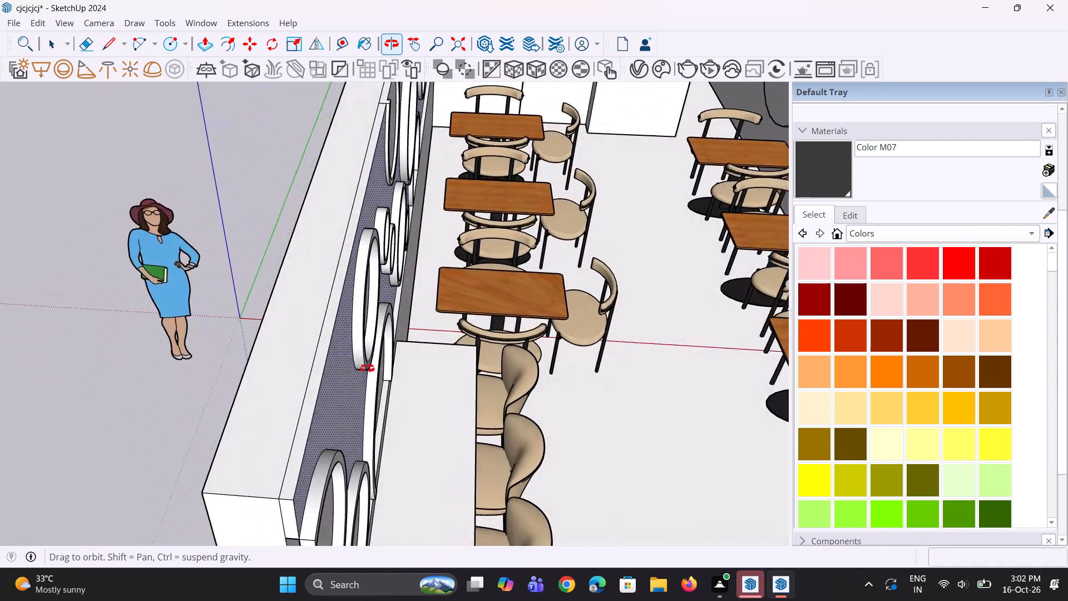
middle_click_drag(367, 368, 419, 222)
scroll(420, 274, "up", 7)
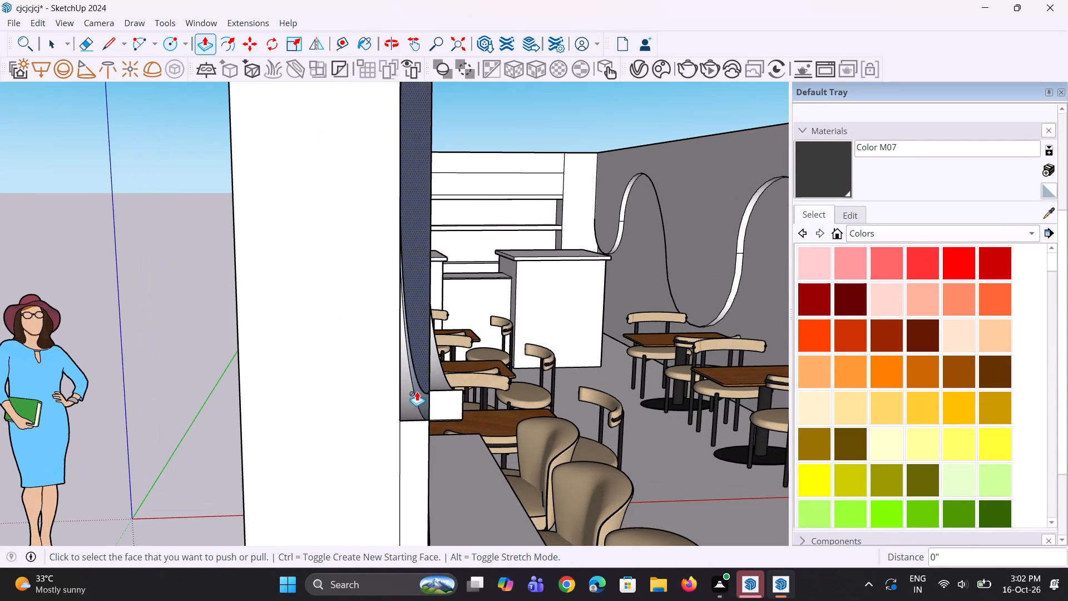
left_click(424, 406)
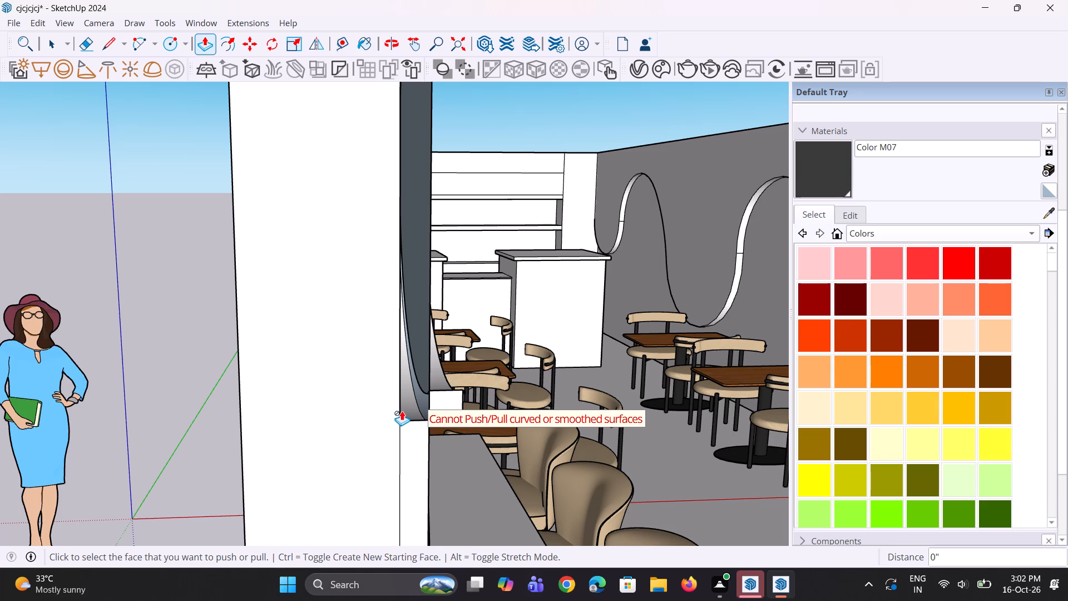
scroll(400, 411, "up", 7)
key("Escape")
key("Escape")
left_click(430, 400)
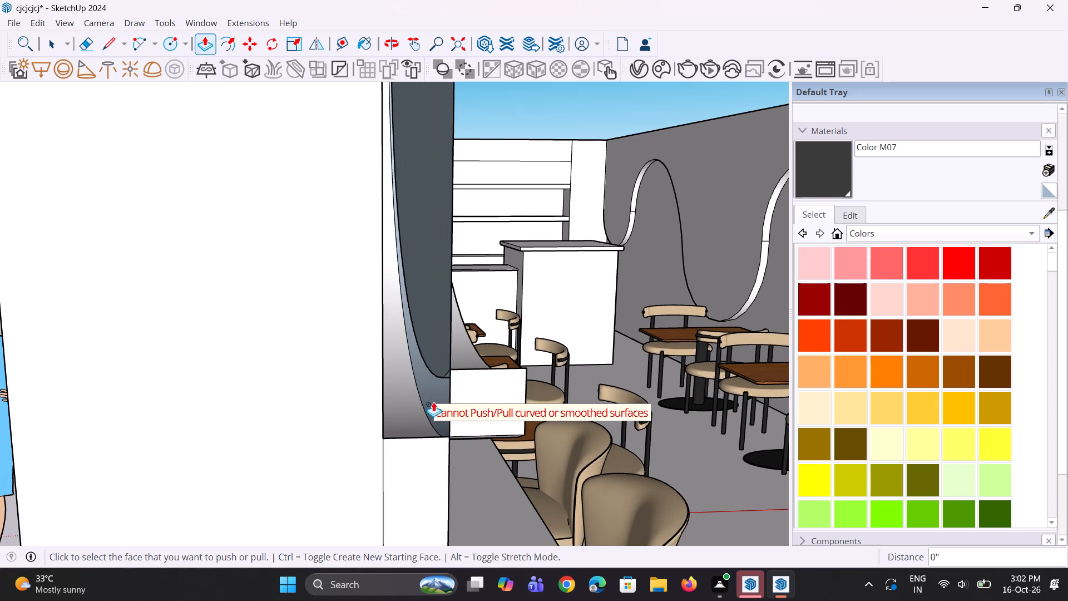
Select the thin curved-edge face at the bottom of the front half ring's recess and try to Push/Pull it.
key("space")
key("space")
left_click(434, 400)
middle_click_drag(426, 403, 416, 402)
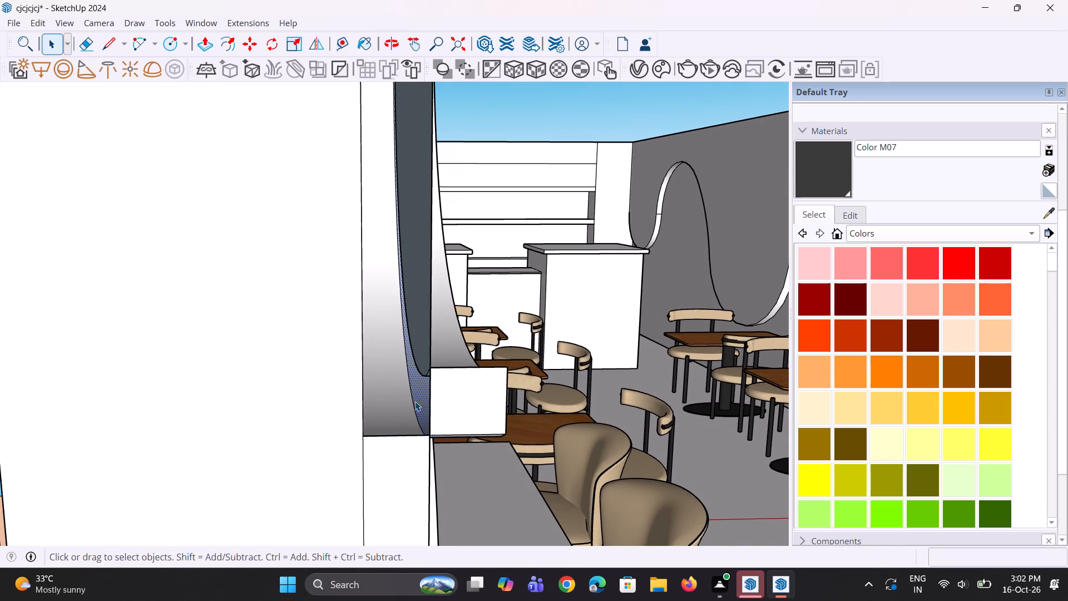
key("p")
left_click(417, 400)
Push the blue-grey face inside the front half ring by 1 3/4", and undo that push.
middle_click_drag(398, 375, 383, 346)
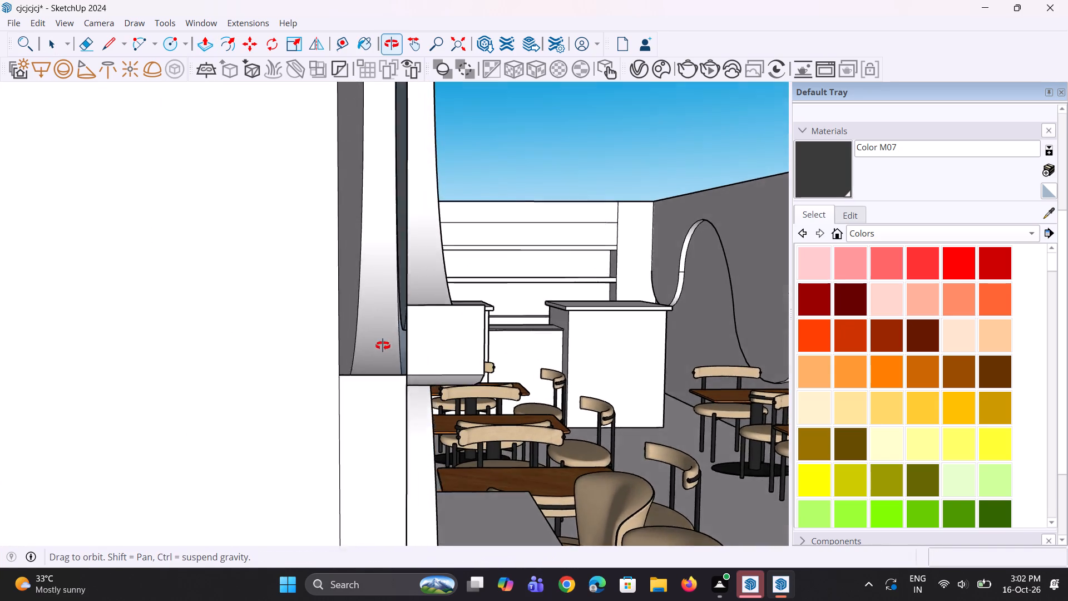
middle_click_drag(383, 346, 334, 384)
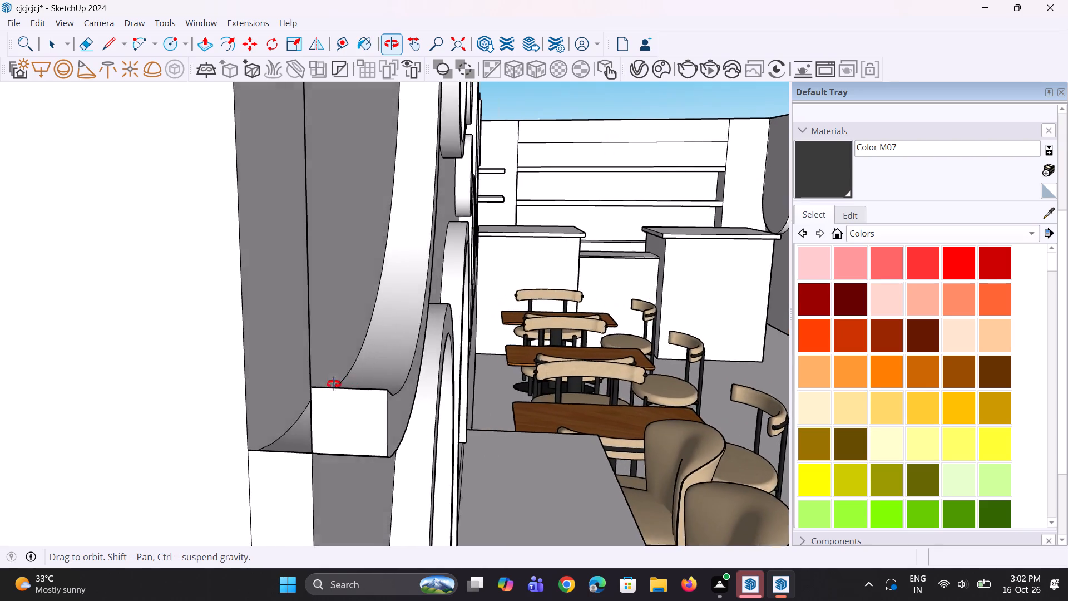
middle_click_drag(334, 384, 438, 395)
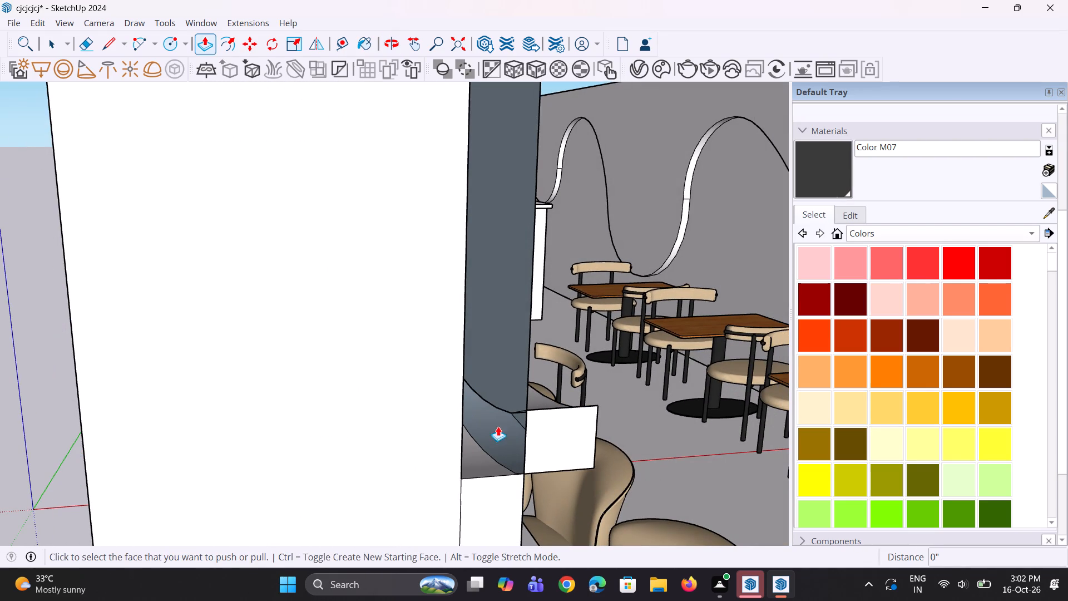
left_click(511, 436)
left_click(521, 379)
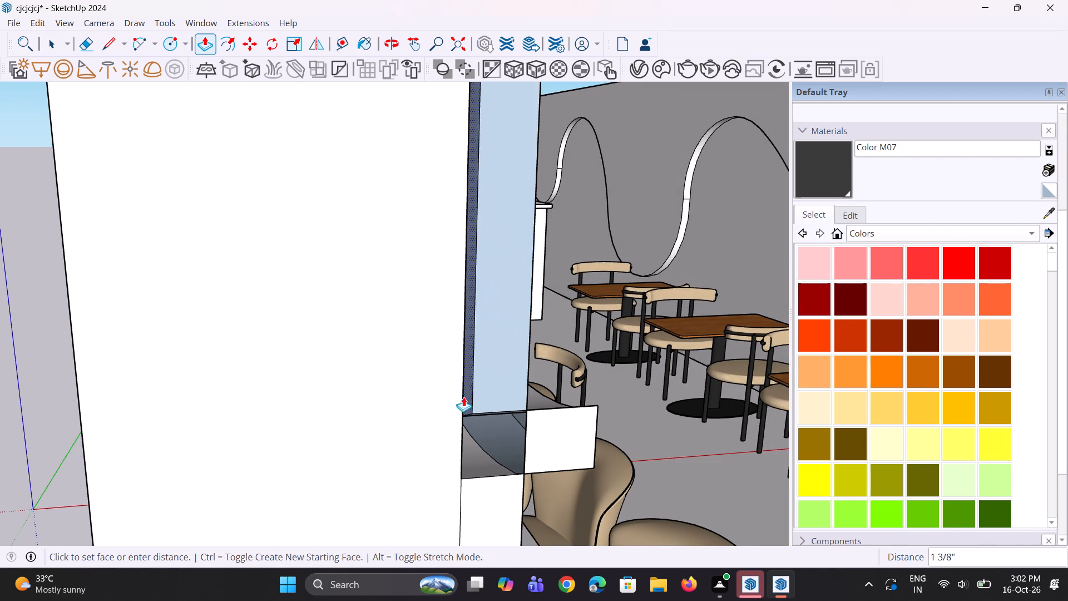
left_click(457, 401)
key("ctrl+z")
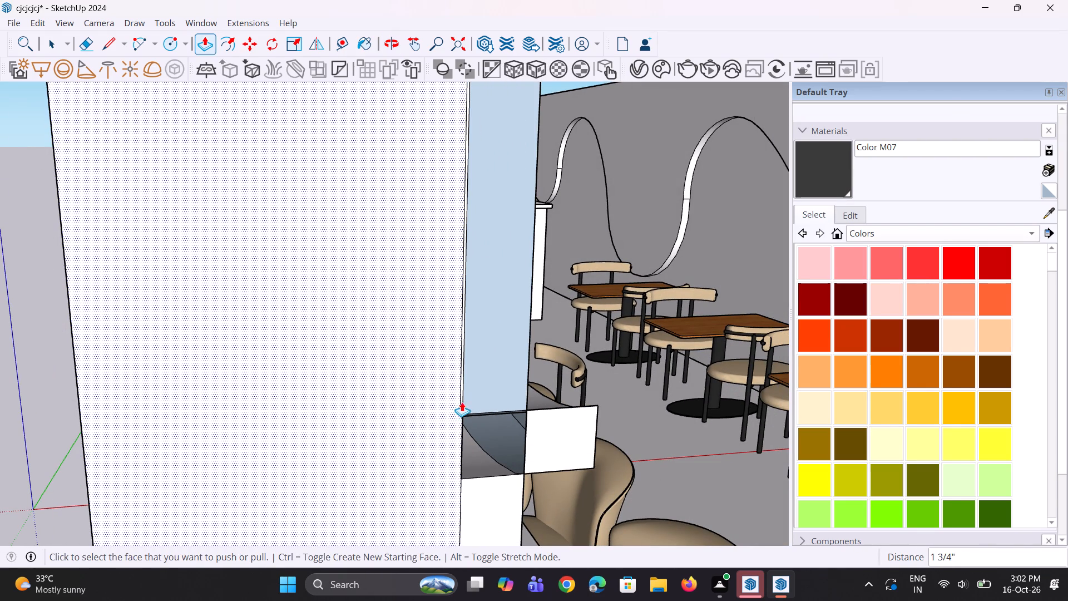
Push the blue-grey face inside the front half ring by 1 11/16" to meet the wall end's vertical edge.
left_click(517, 365)
left_click(464, 437)
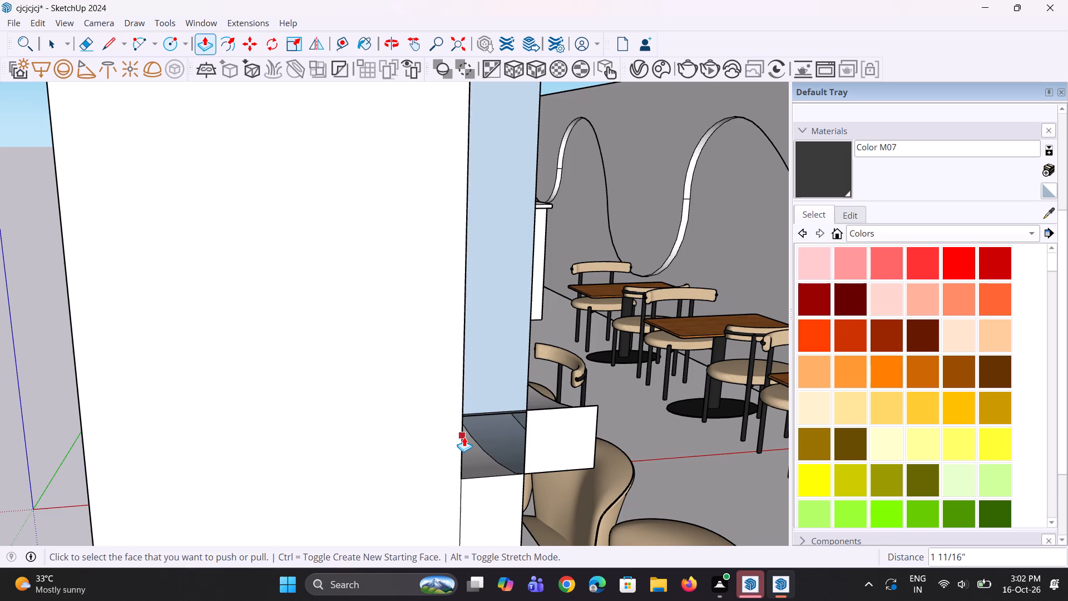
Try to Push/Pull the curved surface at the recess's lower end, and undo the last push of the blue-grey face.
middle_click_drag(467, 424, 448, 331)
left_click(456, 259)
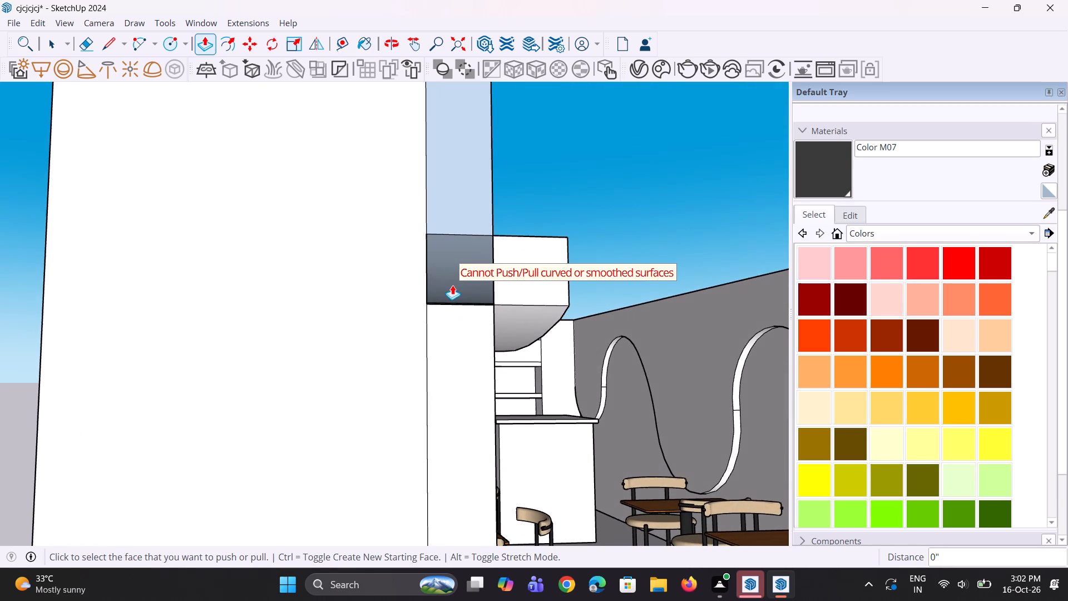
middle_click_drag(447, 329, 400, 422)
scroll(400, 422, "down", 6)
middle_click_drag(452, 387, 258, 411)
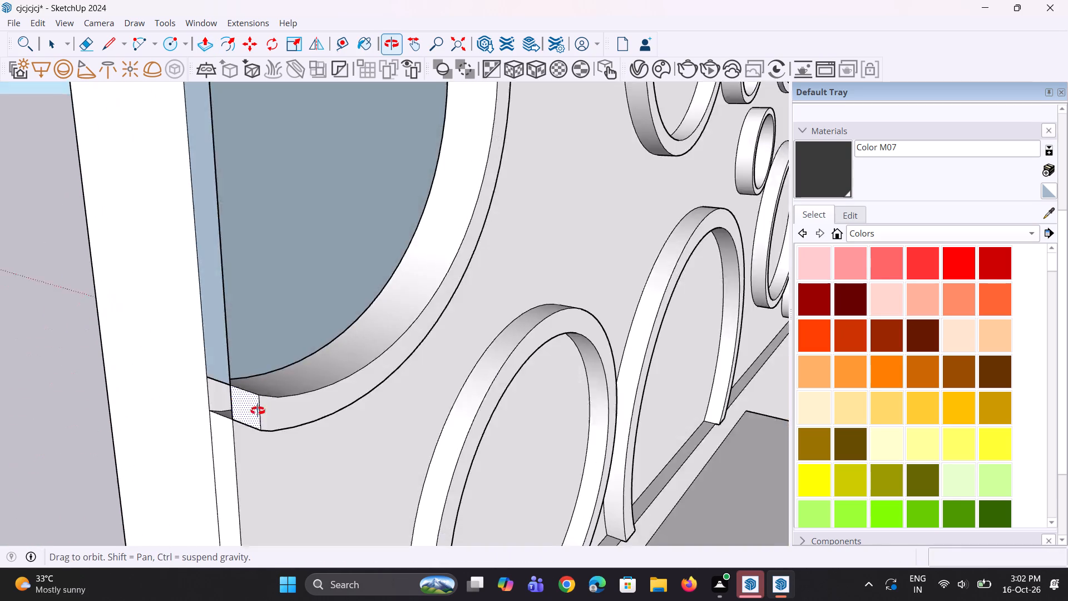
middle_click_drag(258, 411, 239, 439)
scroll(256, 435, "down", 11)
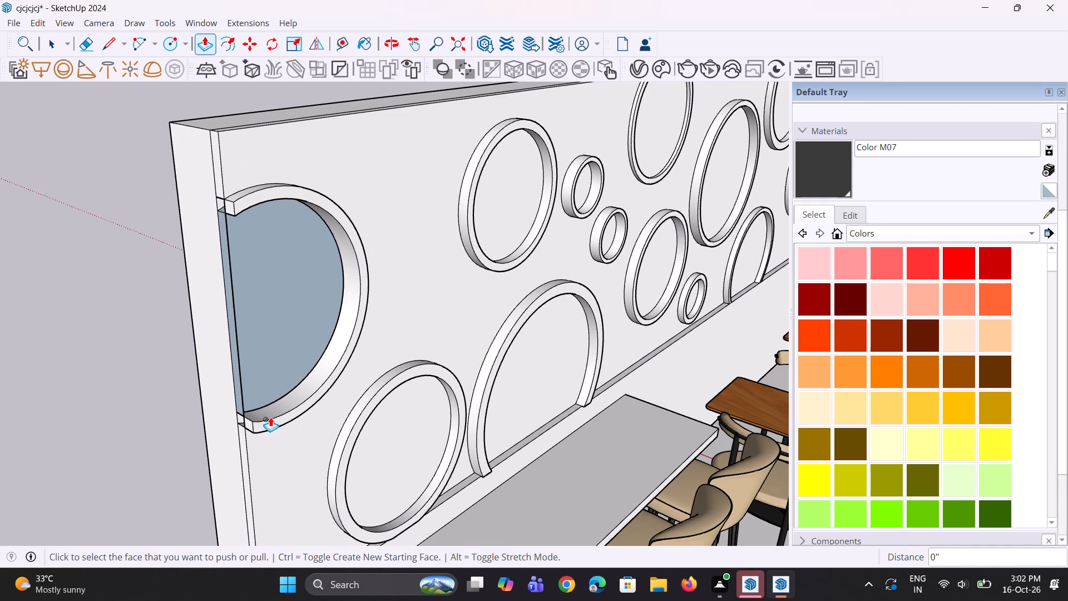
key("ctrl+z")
Push/Pull the recessed face inside the front half ring by 1 11/16" to the wall end's vertical edge, filling the recess.
middle_click_drag(270, 372, 415, 318)
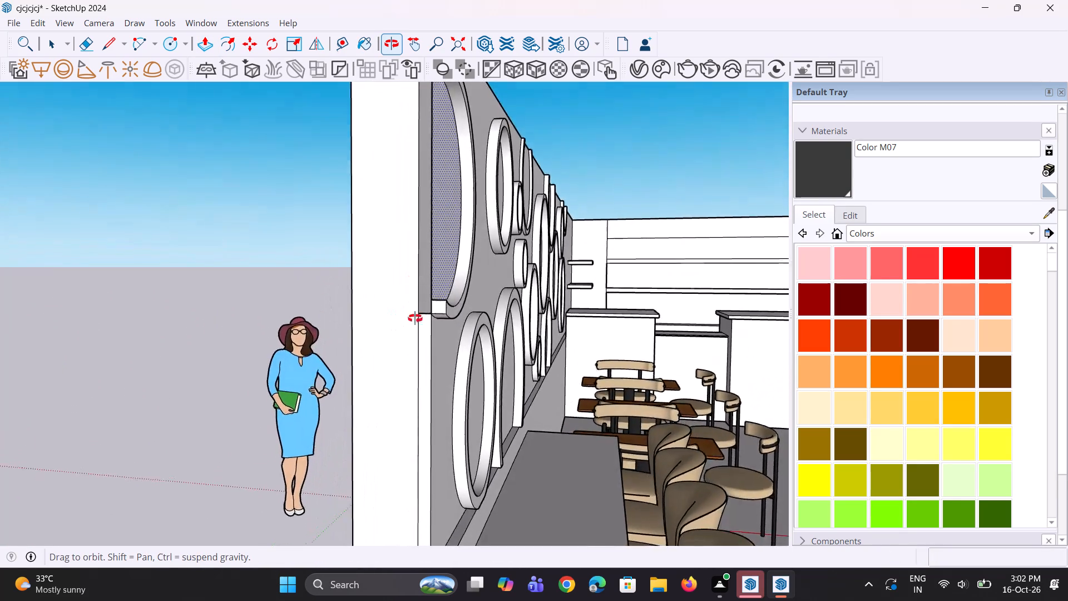
middle_click_drag(415, 318, 464, 339)
scroll(497, 231, "up", 4)
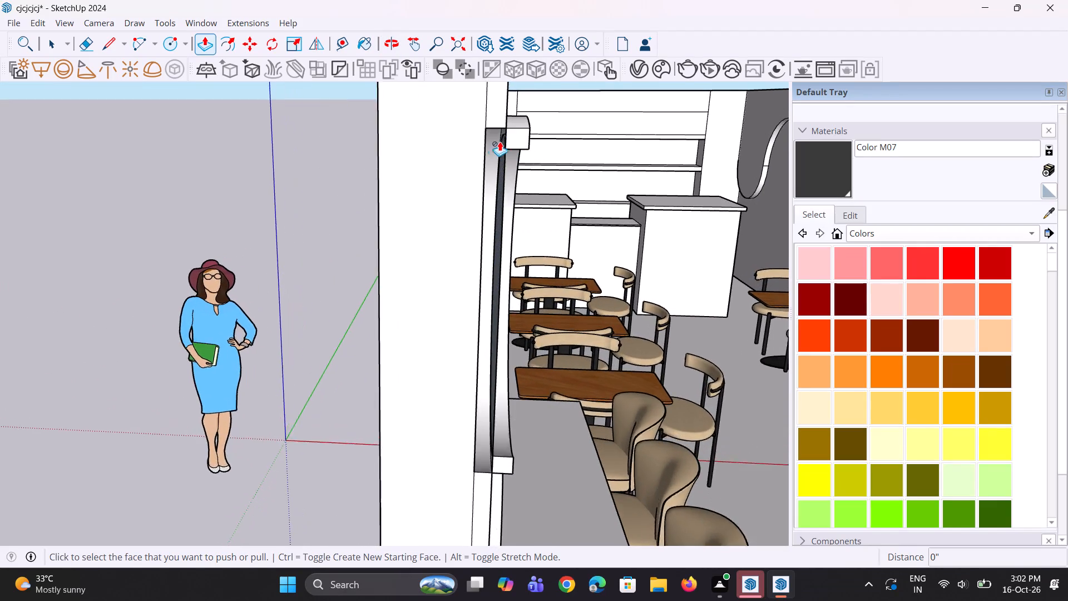
scroll(500, 141, "up", 2)
left_click(483, 152)
scroll(505, 134, "up", 5)
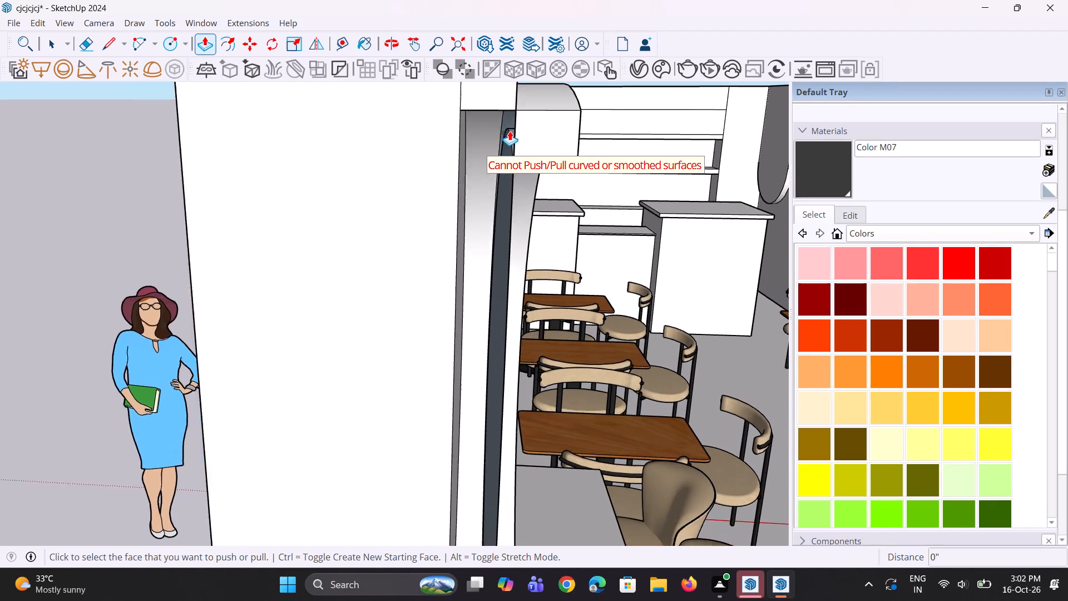
scroll(510, 131, "up", 5)
middle_click_drag(448, 156, 416, 175)
left_click(374, 215)
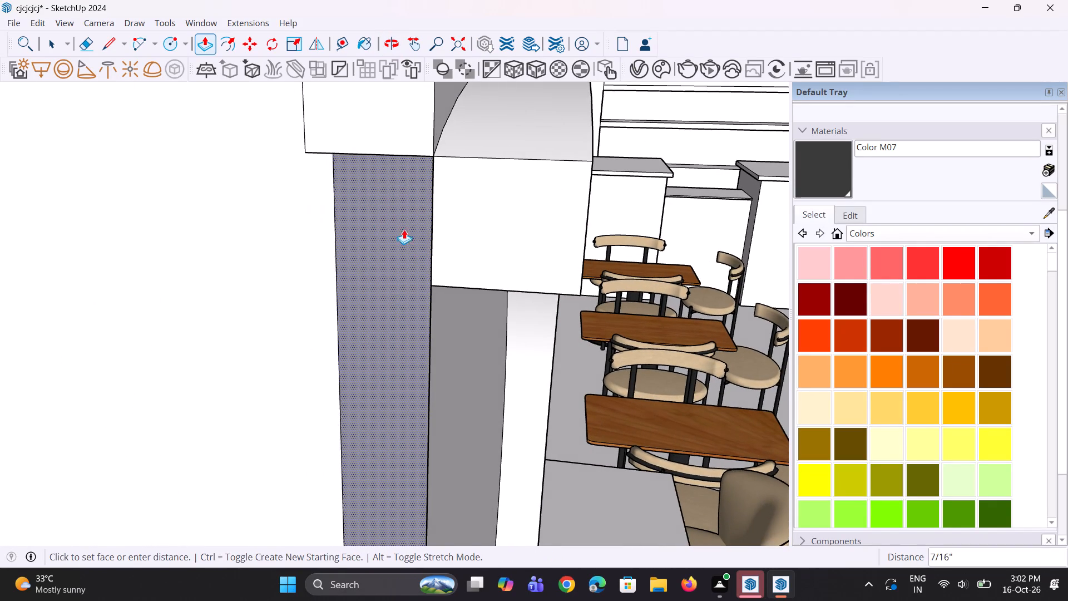
left_click(432, 313)
Erase the leftover vertical and horizontal edges on the wall's end face beside and above the front half ring.
scroll(343, 289, "down", 6)
scroll(474, 342, "up", 1)
middle_click_drag(474, 342, 447, 298)
scroll(451, 297, "down", 11)
scroll(373, 339, "up", 6)
key("e")
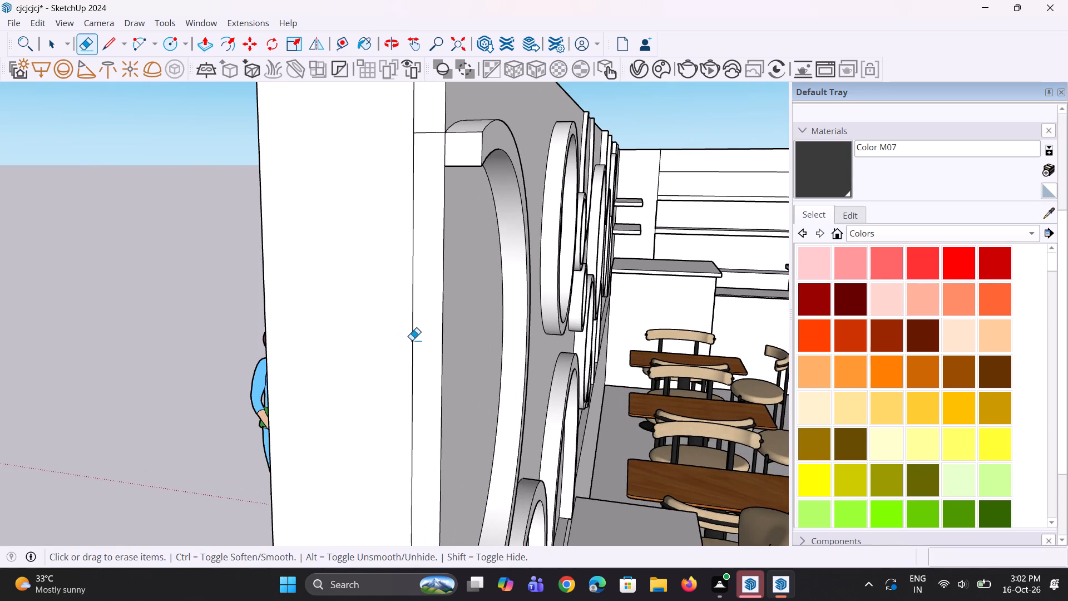
left_click(412, 340)
scroll(365, 310, "down", 12)
scroll(391, 263, "up", 8)
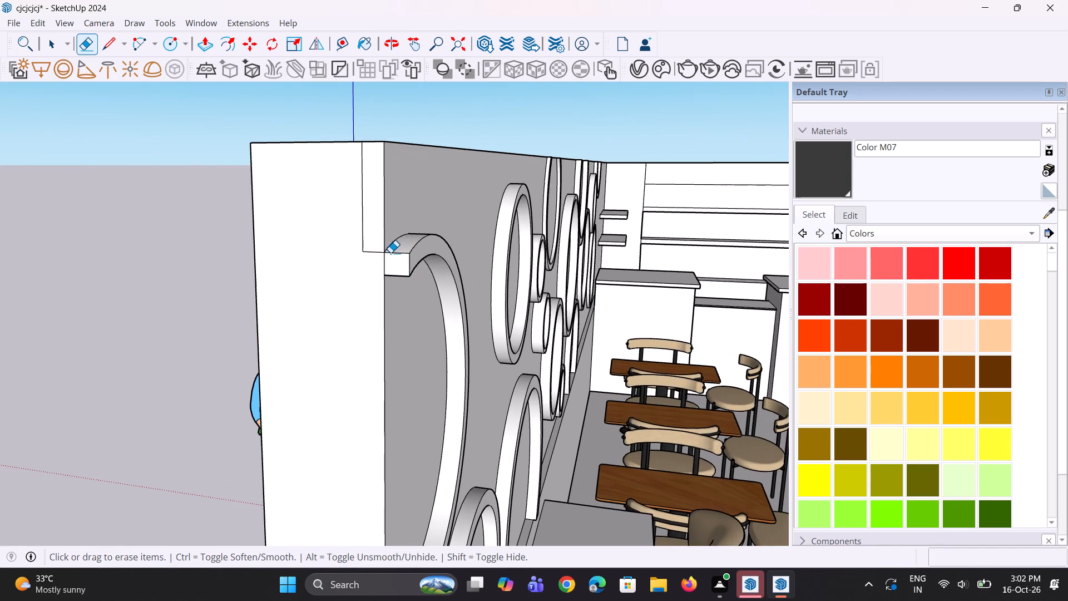
left_click(378, 256)
left_click(377, 250)
left_click(375, 252)
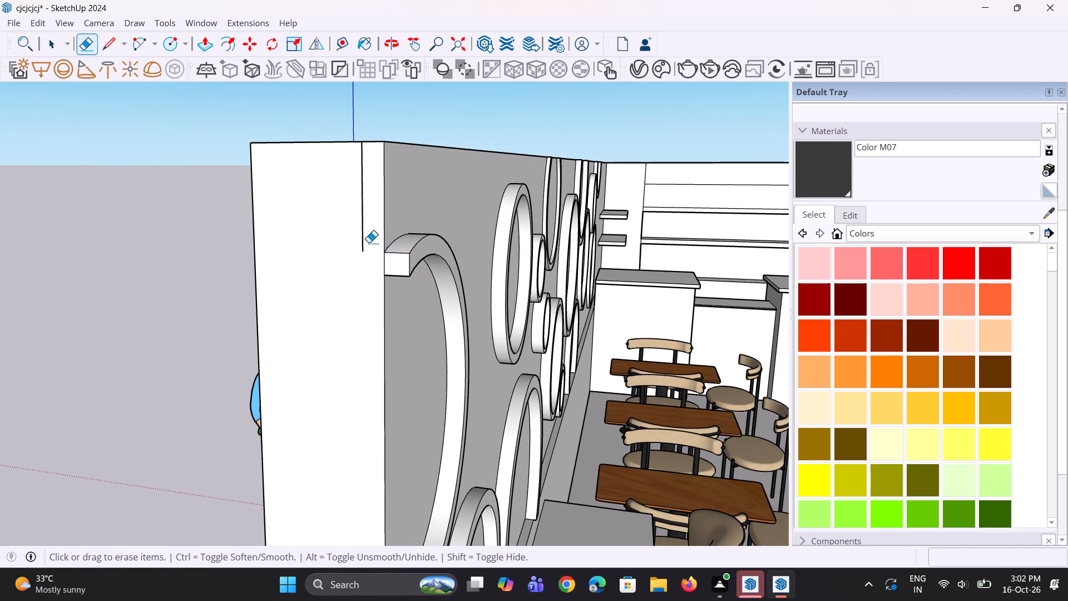
left_click(363, 242)
Erase the short seam edges on the wall's top face where two cut-off rings meet the upper edge.
middle_click_drag(369, 231, 345, 353)
scroll(360, 321, "down", 13)
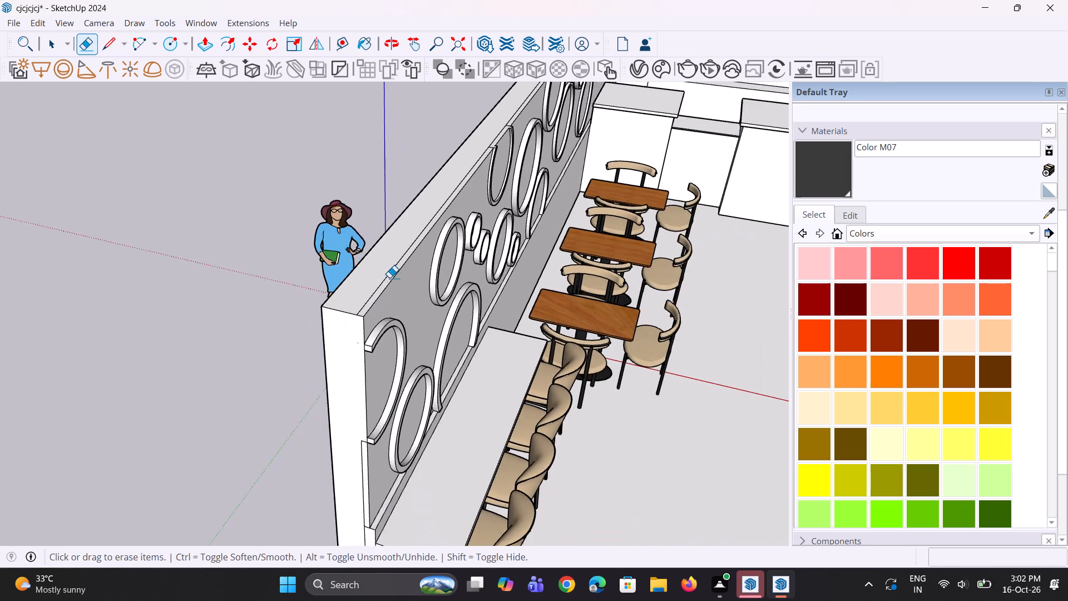
scroll(389, 278, "down", 4)
scroll(471, 179, "up", 18)
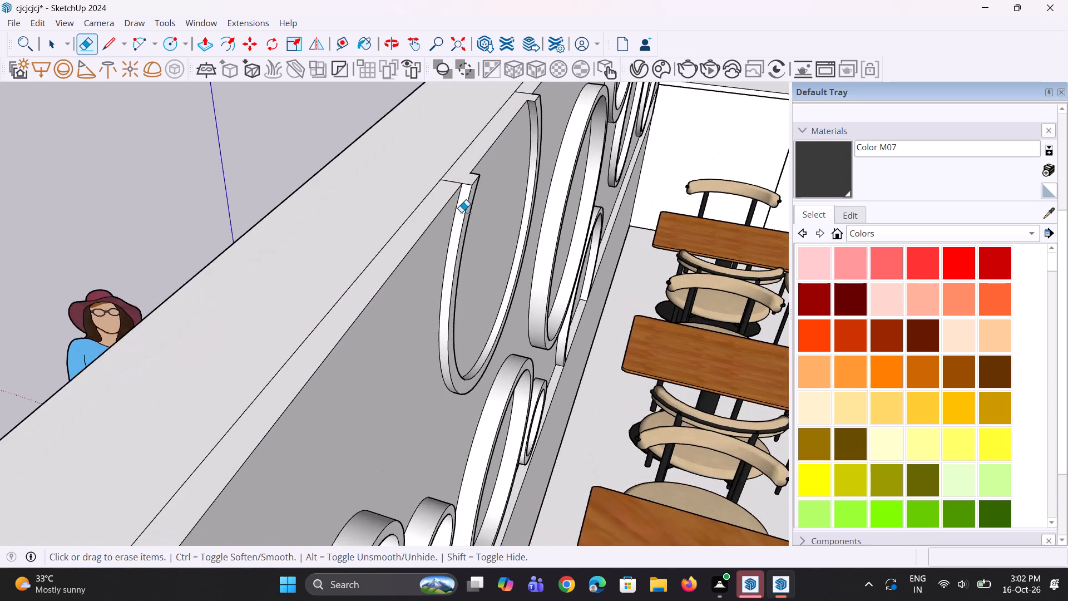
scroll(461, 212, "up", 1)
middle_click_drag(461, 212, 488, 205)
scroll(466, 173, "up", 6)
left_click(464, 170)
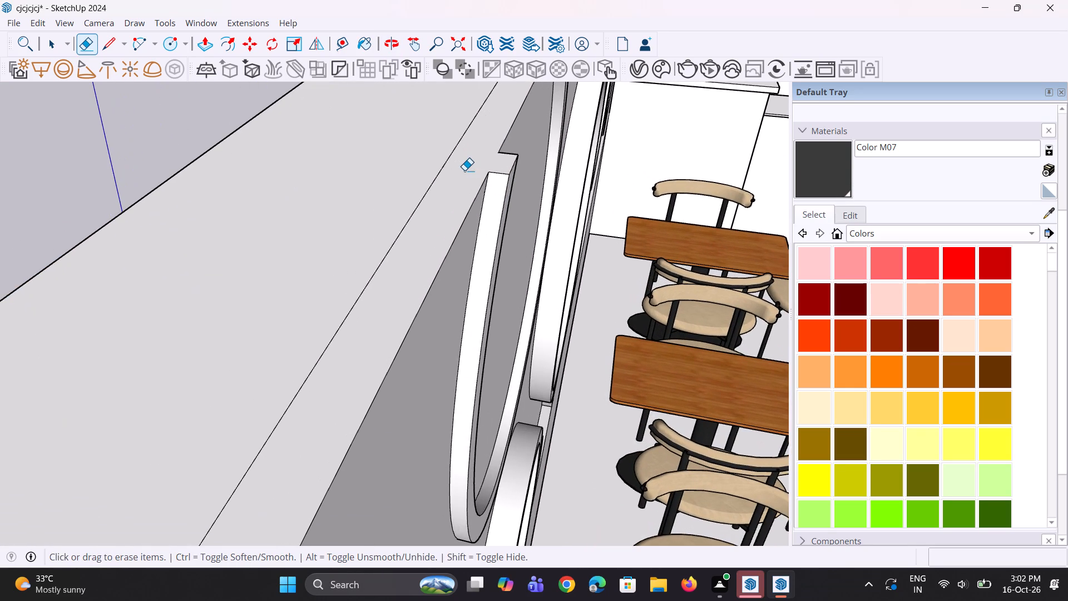
scroll(459, 198, "down", 12)
scroll(495, 132, "up", 6)
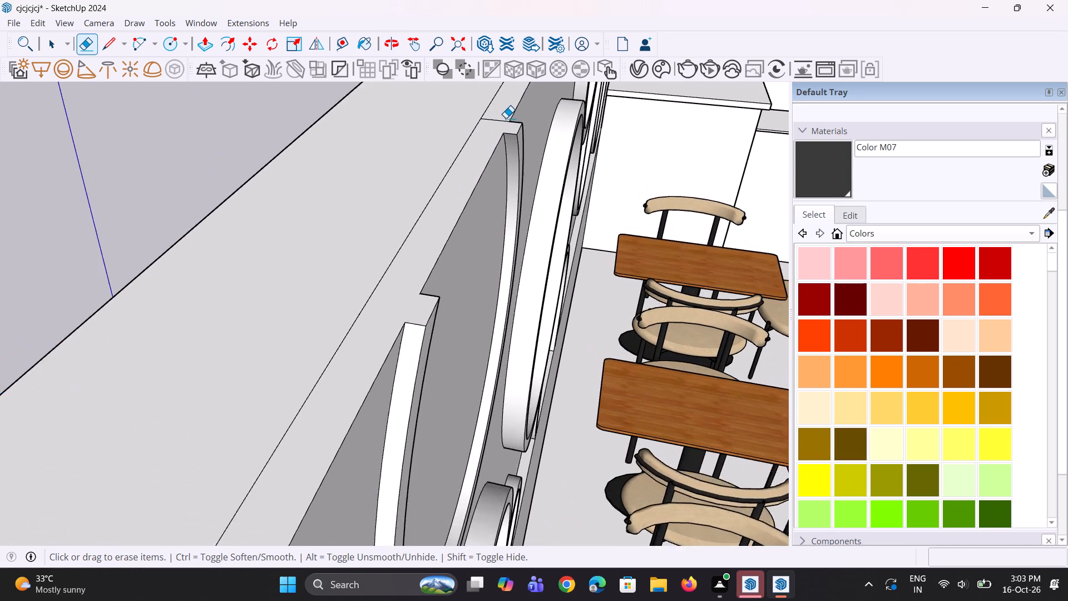
scroll(506, 118, "up", 5)
left_click(501, 124)
scroll(461, 221, "down", 5)
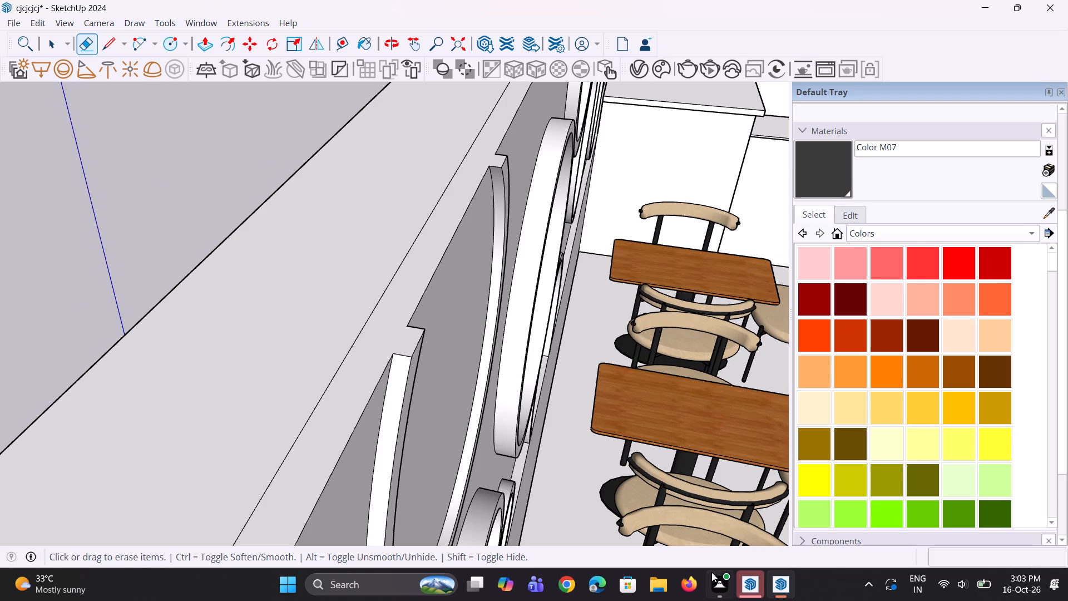